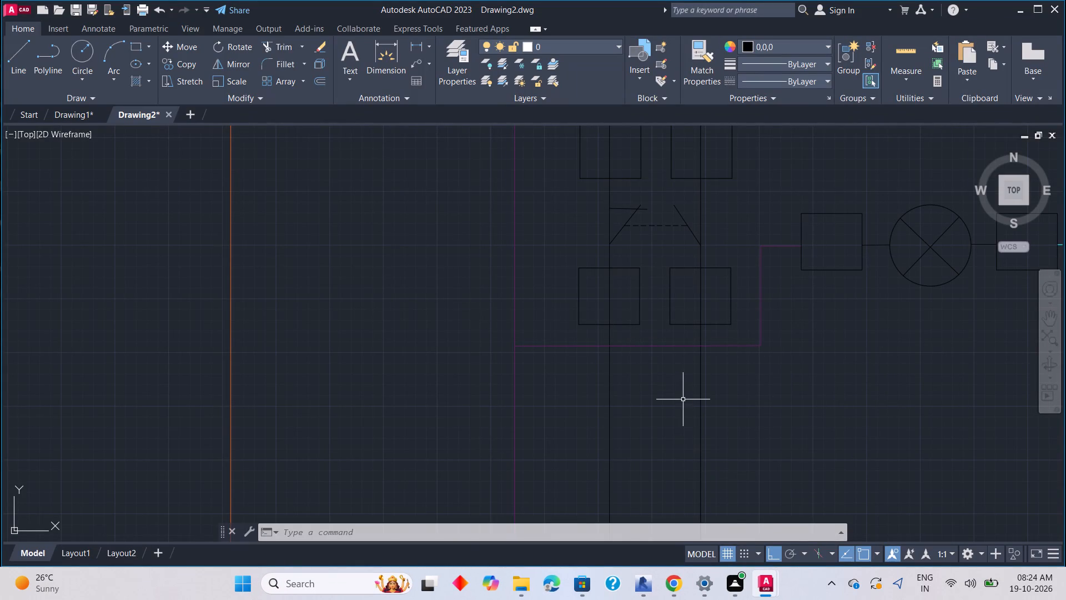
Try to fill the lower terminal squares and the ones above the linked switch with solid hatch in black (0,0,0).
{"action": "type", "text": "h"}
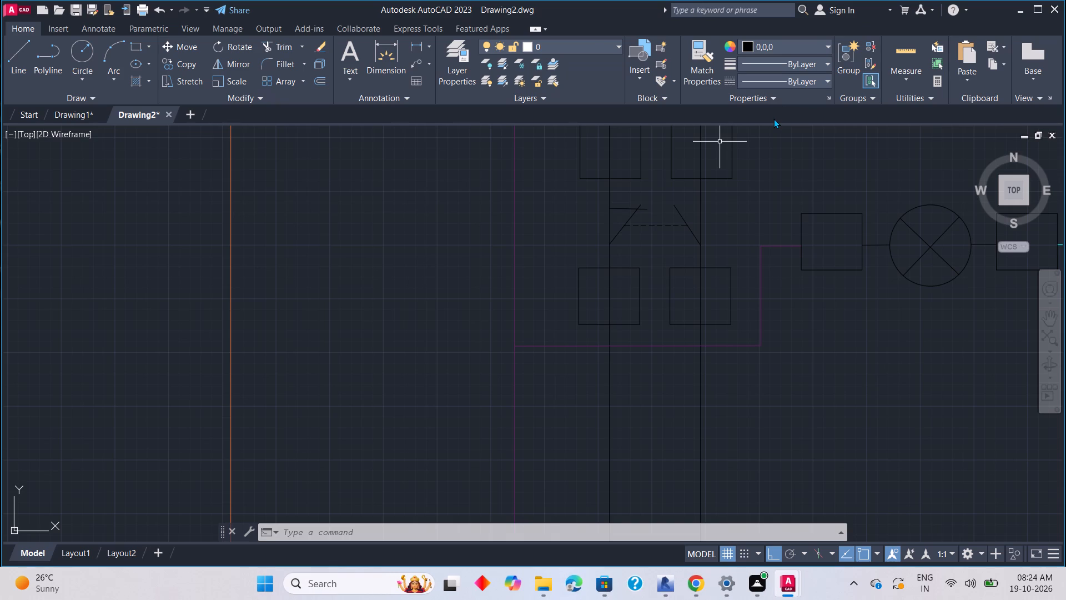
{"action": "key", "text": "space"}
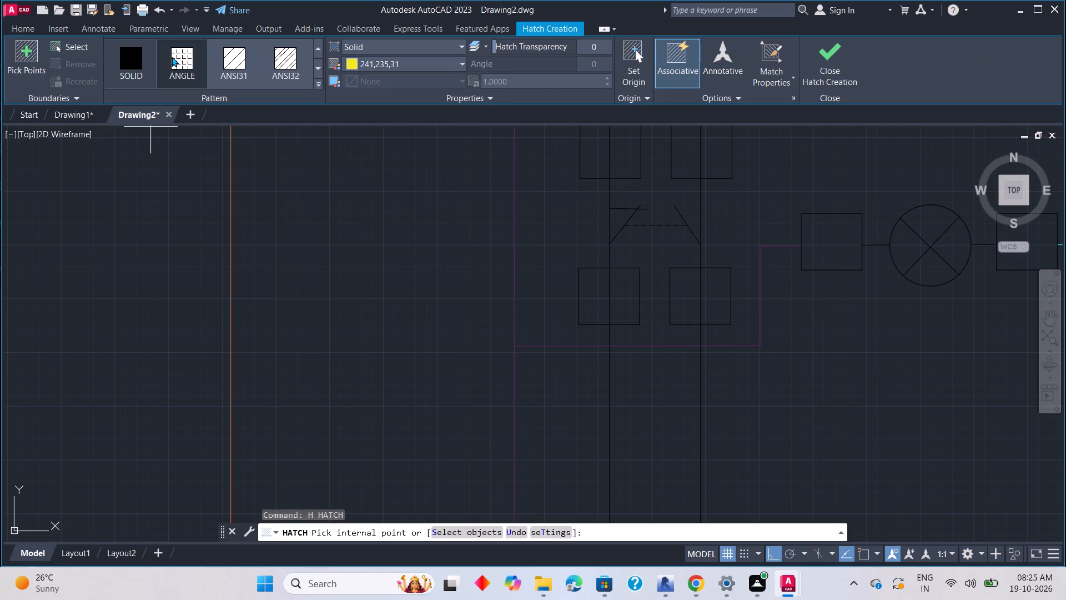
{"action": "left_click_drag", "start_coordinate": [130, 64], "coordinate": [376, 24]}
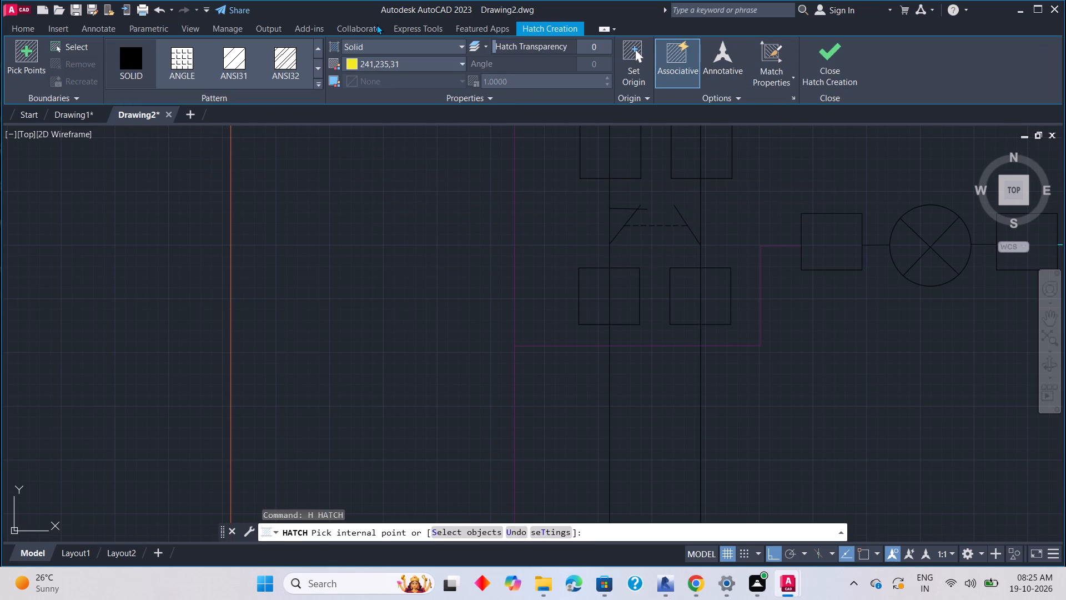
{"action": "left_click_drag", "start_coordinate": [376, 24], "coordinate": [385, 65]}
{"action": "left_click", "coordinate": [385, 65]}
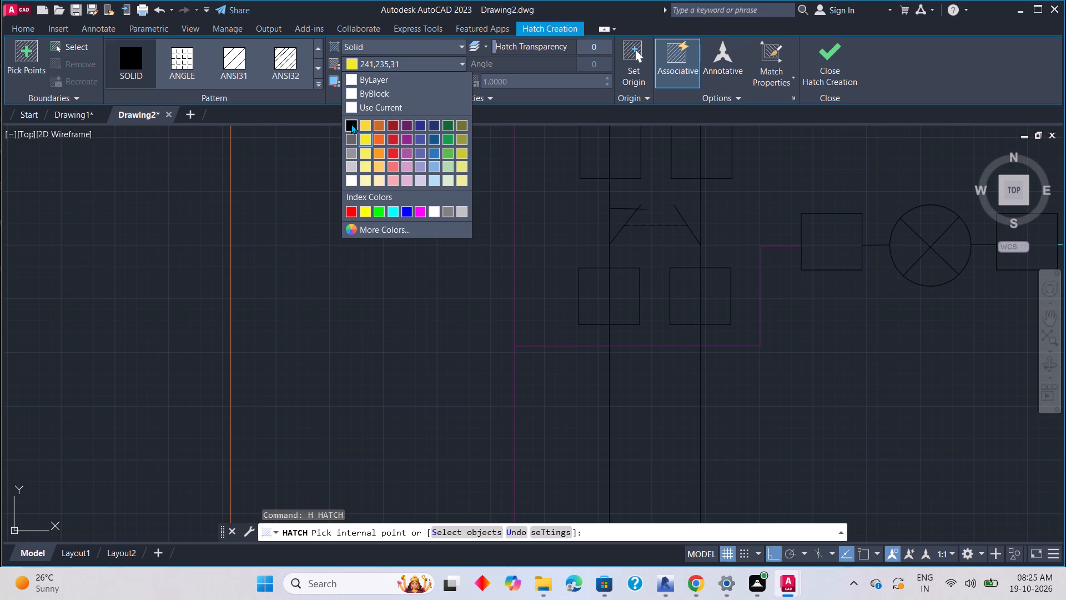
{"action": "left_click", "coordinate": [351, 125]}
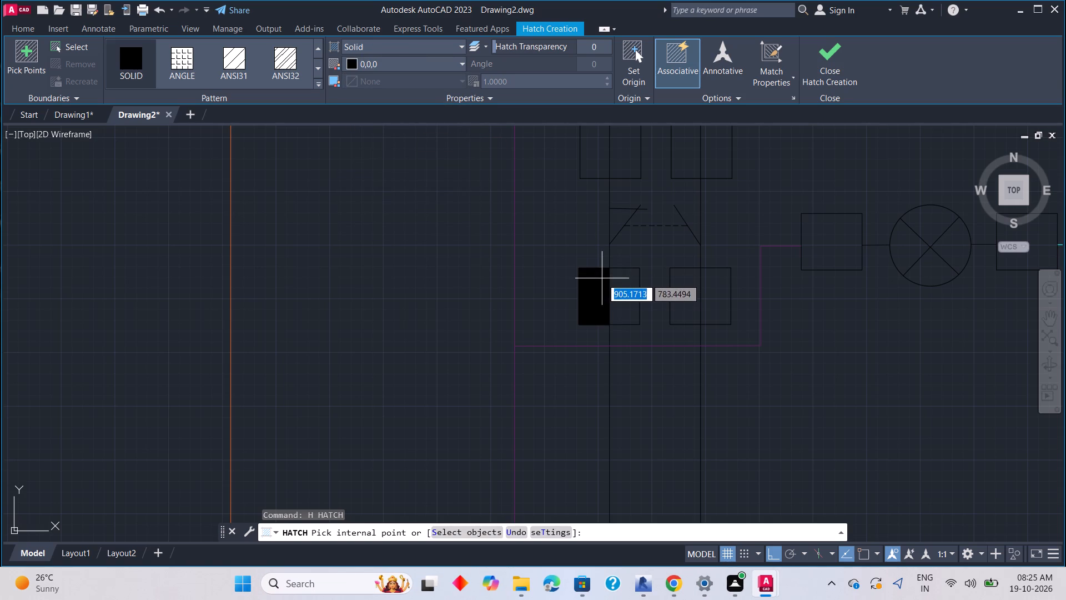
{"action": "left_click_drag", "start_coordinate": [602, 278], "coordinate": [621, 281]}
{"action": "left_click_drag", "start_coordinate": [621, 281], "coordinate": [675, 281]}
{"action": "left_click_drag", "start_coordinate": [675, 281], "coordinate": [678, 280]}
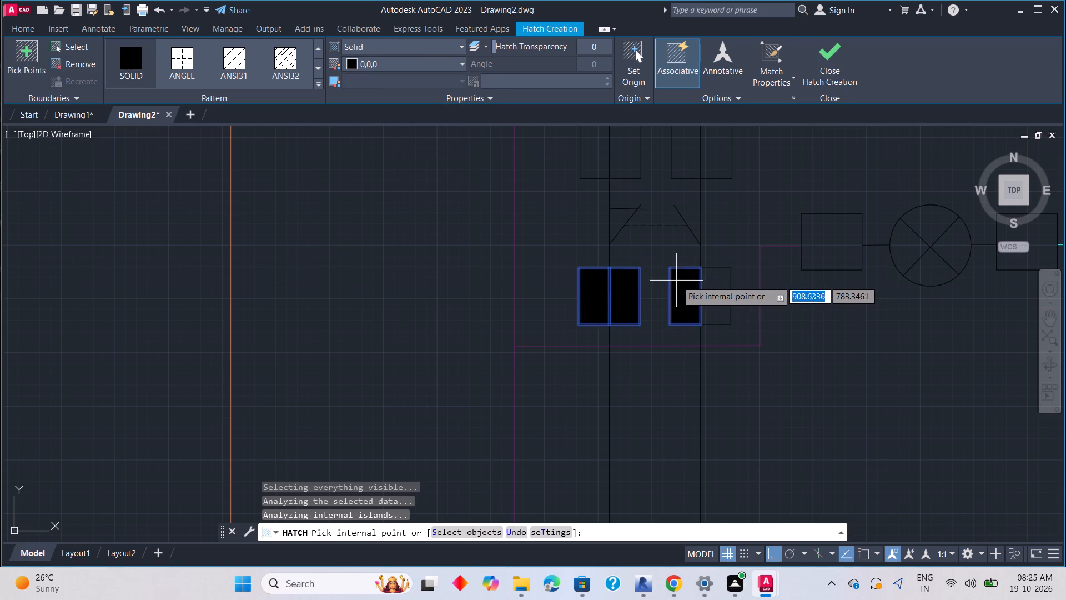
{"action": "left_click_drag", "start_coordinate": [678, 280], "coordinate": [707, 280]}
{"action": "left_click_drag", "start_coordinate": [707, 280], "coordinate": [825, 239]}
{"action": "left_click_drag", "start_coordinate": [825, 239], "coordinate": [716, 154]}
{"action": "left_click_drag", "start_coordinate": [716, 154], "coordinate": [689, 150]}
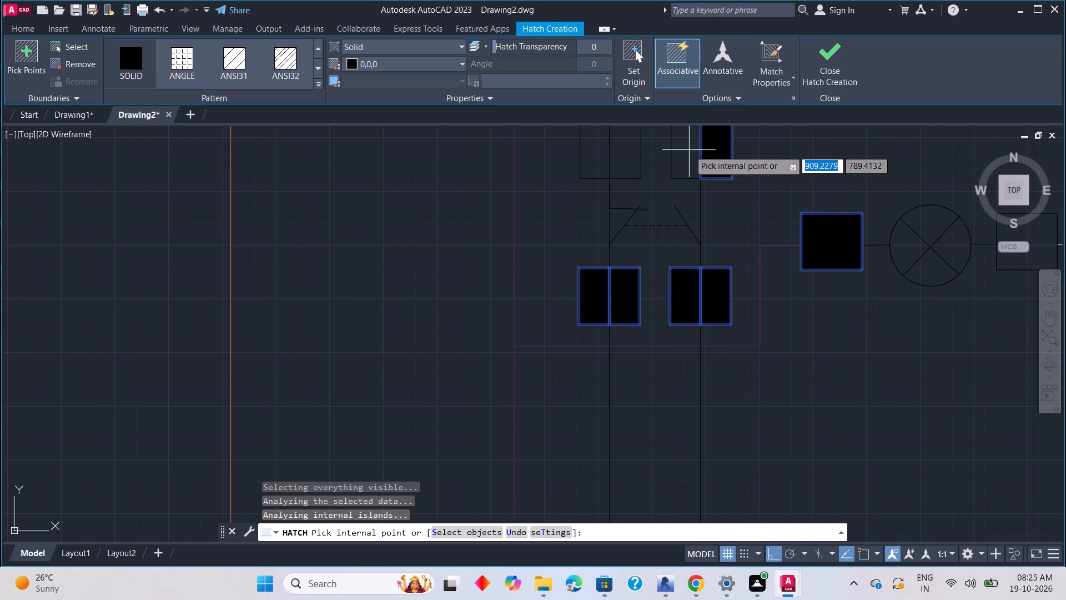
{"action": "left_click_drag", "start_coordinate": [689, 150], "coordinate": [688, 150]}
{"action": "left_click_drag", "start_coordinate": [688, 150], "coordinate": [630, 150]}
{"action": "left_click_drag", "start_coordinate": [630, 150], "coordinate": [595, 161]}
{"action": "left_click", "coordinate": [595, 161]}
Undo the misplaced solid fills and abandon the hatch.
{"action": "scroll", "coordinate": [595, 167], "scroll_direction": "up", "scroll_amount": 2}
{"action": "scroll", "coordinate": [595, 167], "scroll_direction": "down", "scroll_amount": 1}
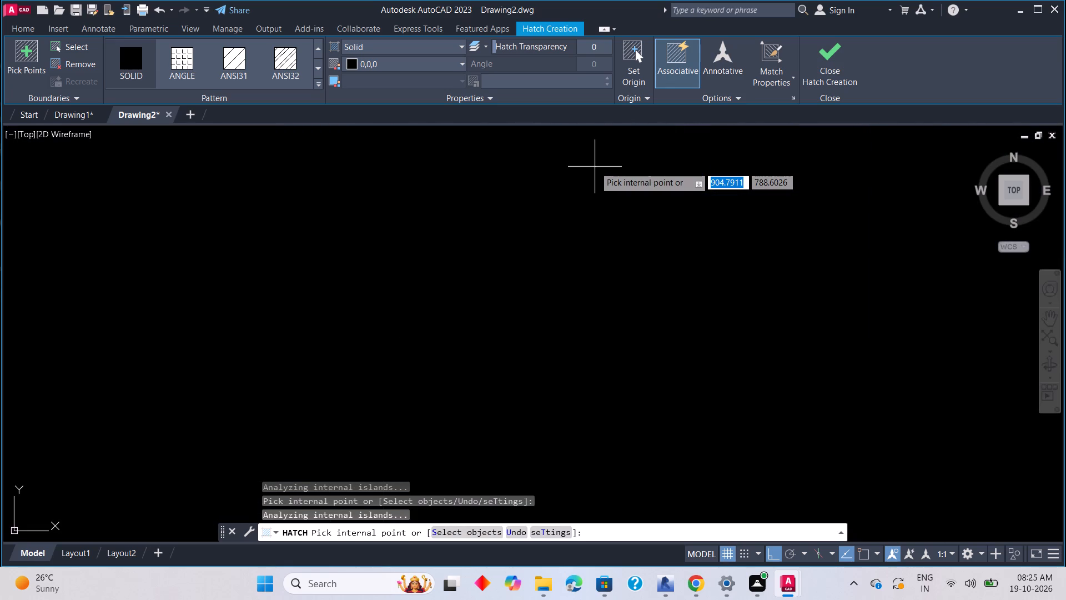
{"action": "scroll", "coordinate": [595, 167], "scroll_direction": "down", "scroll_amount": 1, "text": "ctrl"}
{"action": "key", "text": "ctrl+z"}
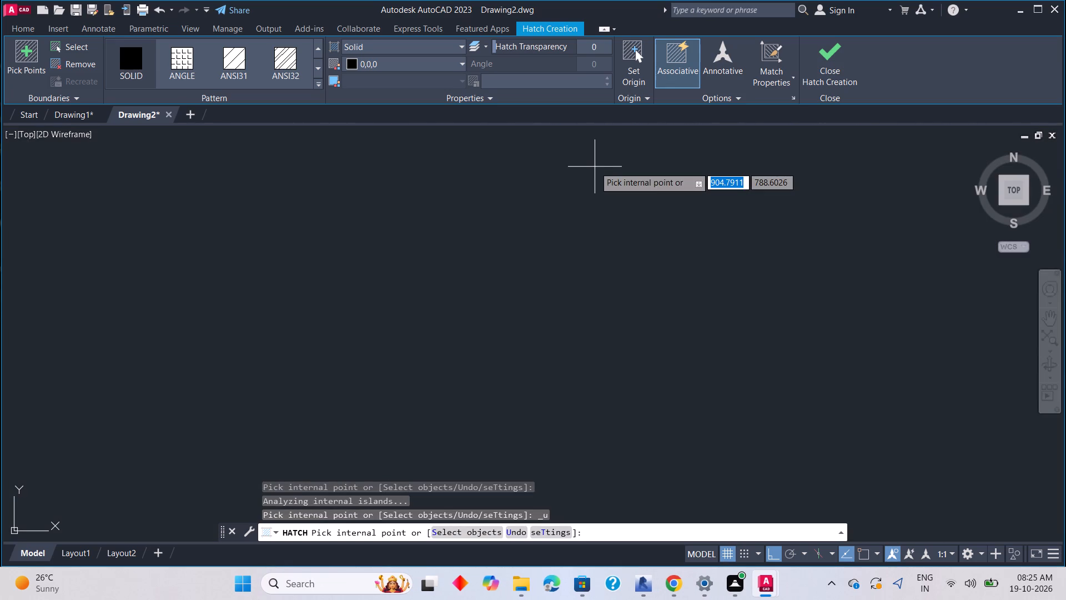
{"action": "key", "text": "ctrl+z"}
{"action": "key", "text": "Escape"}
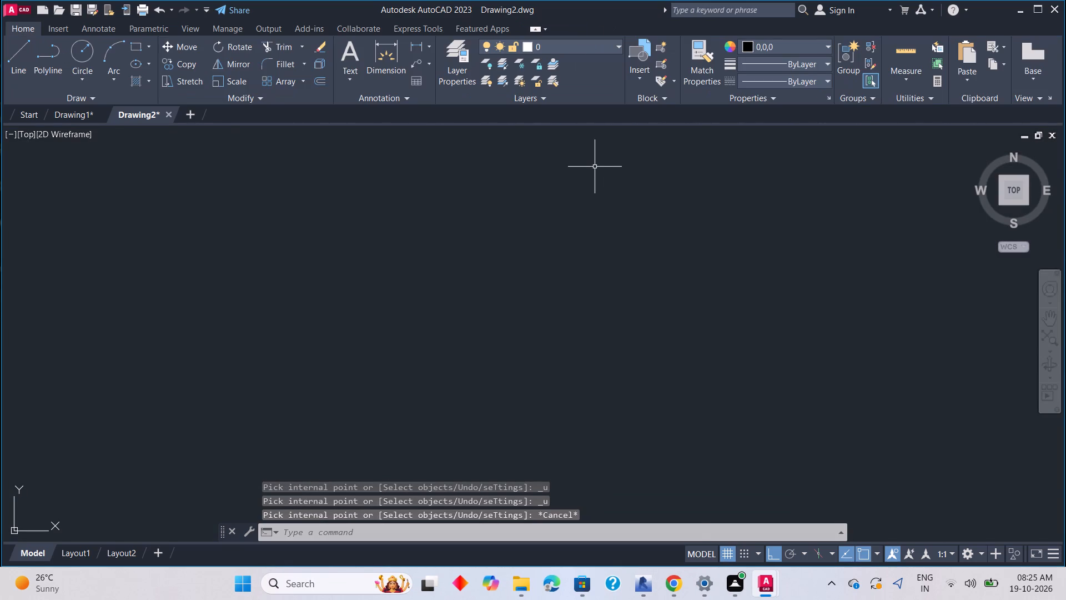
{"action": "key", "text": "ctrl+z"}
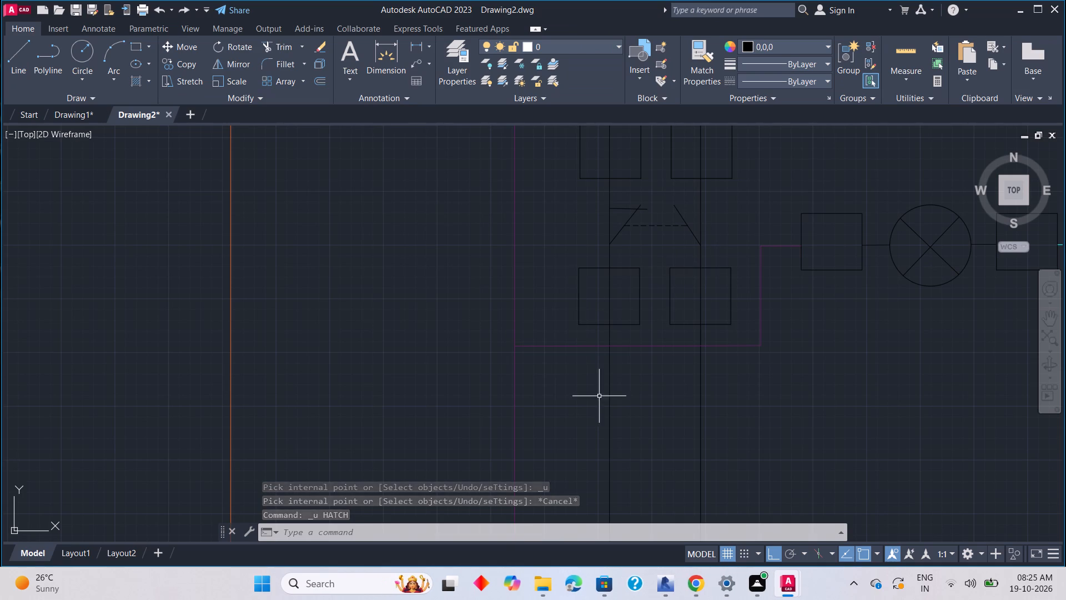
Hatch the two squares below the linked two-pole switch and the square beside the lamp solid black (0,0,0).
{"action": "type", "text": "h"}
{"action": "key", "text": "space"}
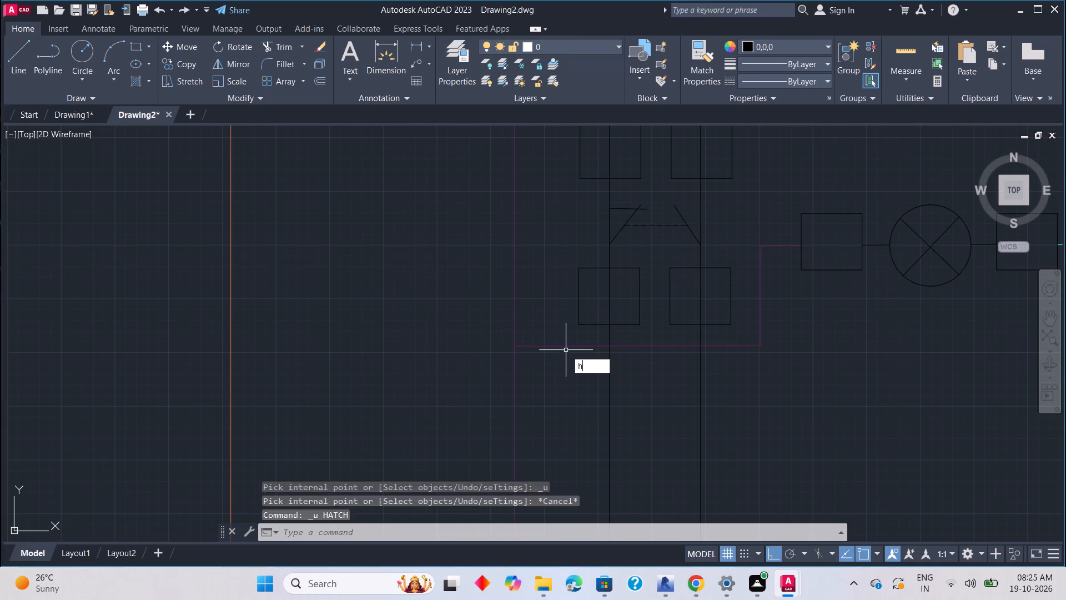
{"action": "left_click", "coordinate": [593, 312]}
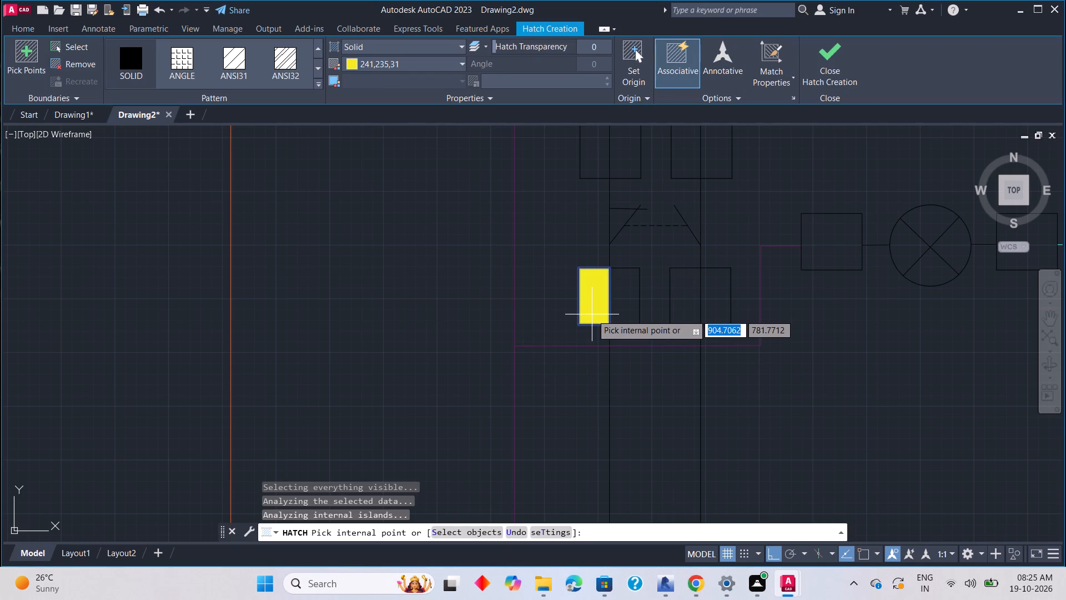
{"action": "key", "text": "ctrl+z"}
{"action": "left_click", "coordinate": [392, 66]}
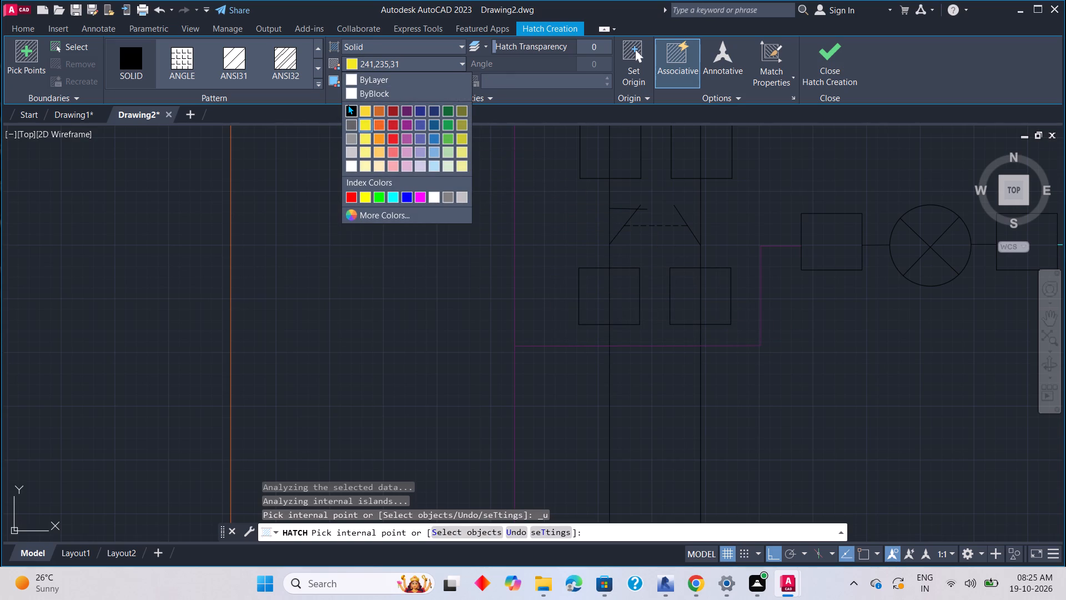
{"action": "left_click", "coordinate": [348, 104]}
{"action": "left_click", "coordinate": [606, 295]}
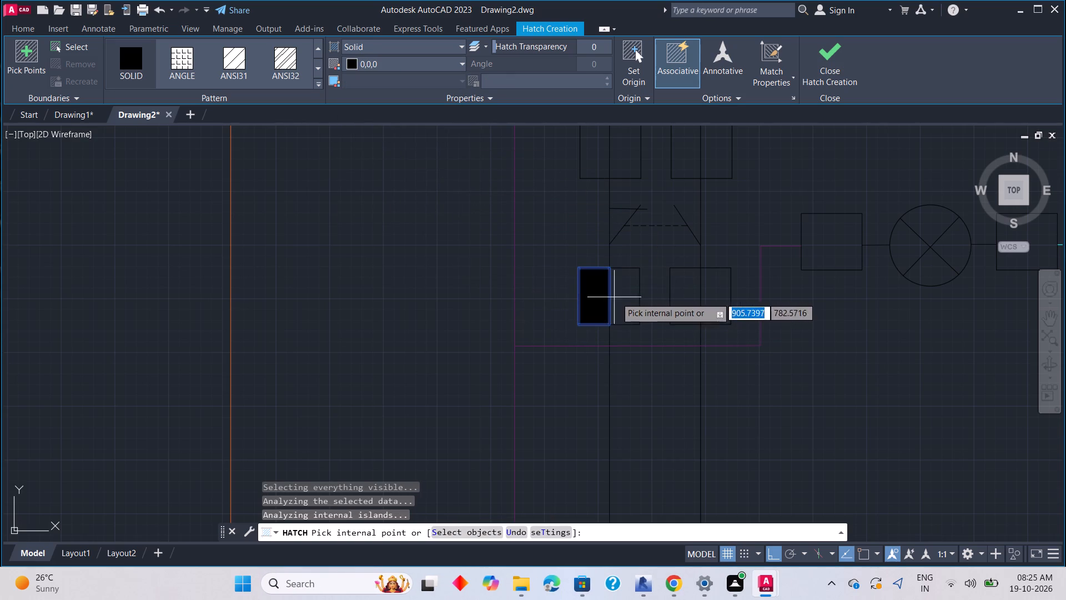
{"action": "left_click", "coordinate": [632, 297]}
{"action": "left_click", "coordinate": [674, 296]}
{"action": "left_click", "coordinate": [726, 296]}
{"action": "left_click", "coordinate": [812, 258]}
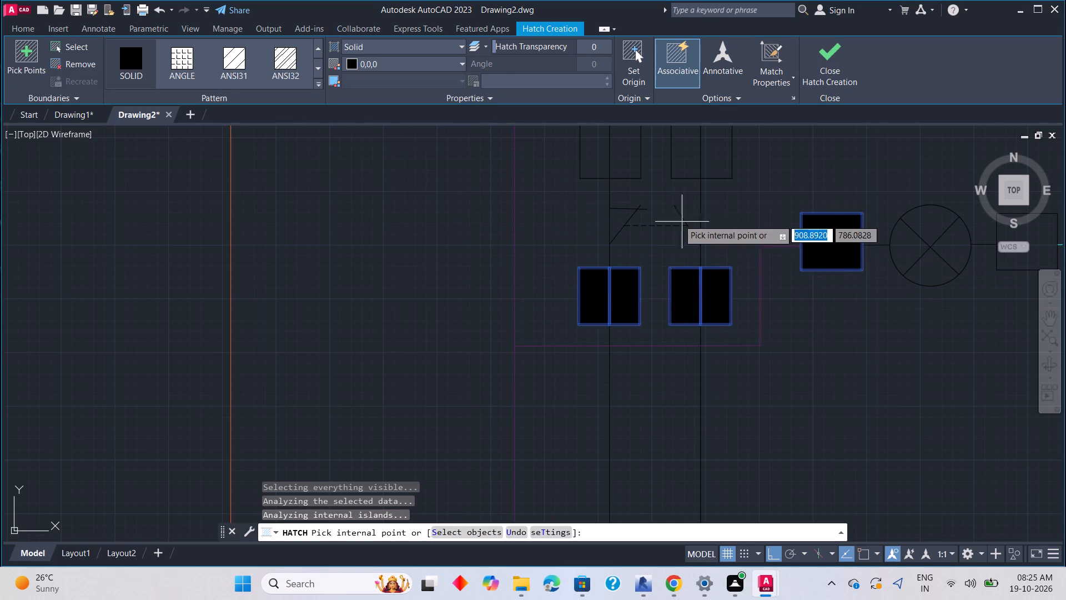
Fill both halves of the two squares above the linked two-pole switch with the solid black hatch.
{"action": "middle_click_drag", "start_coordinate": [675, 219], "coordinate": [683, 333]}
{"action": "left_click_drag", "start_coordinate": [605, 257], "coordinate": [611, 257]}
{"action": "left_click", "coordinate": [650, 254]}
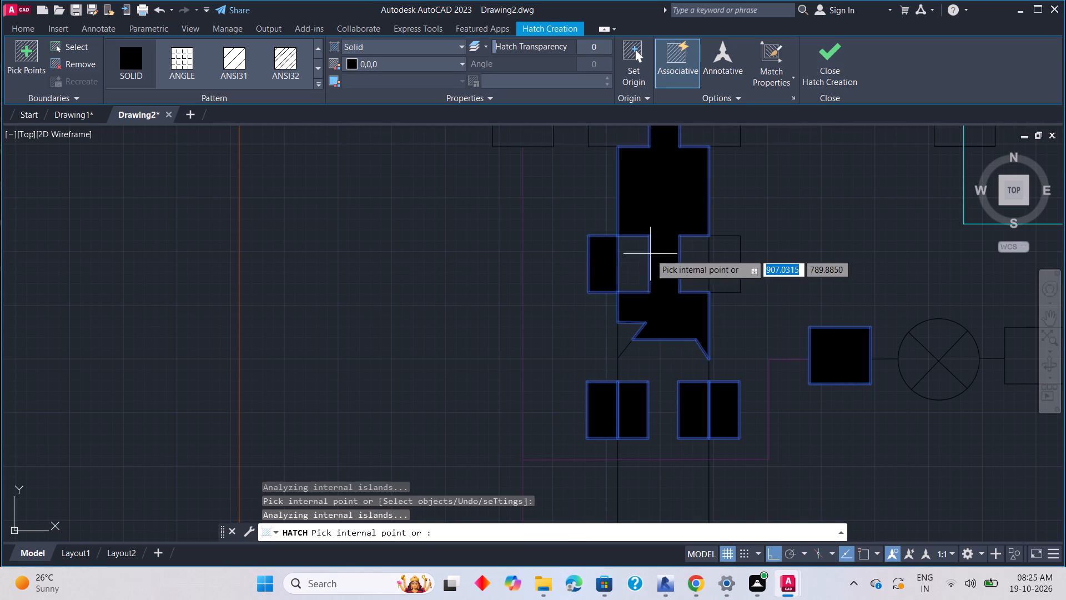
{"action": "key", "text": "ctrl+z"}
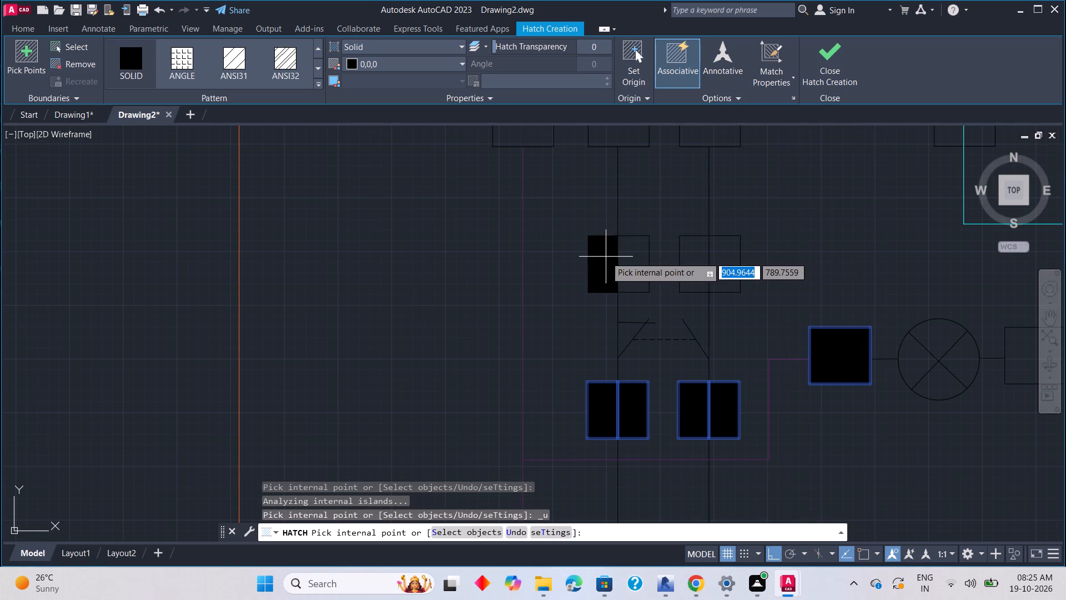
{"action": "left_click", "coordinate": [606, 257]}
{"action": "left_click", "coordinate": [640, 258]}
{"action": "left_click", "coordinate": [700, 258]}
{"action": "left_click", "coordinate": [713, 258]}
Fill the three half-circle contacts and the rows of three squares above and below them with solid black.
{"action": "middle_click_drag", "start_coordinate": [710, 251], "coordinate": [713, 411]}
{"action": "left_click", "coordinate": [697, 287]}
{"action": "left_click", "coordinate": [612, 268]}
{"action": "left_click", "coordinate": [501, 258]}
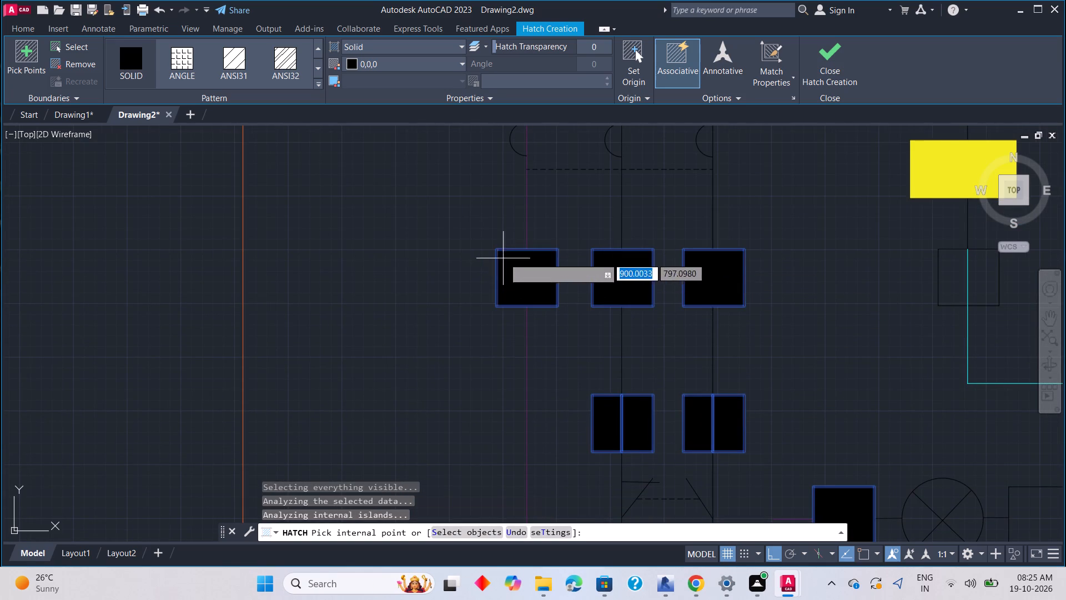
{"action": "middle_click_drag", "start_coordinate": [552, 241], "coordinate": [565, 416]}
{"action": "left_click_drag", "start_coordinate": [537, 251], "coordinate": [564, 250]}
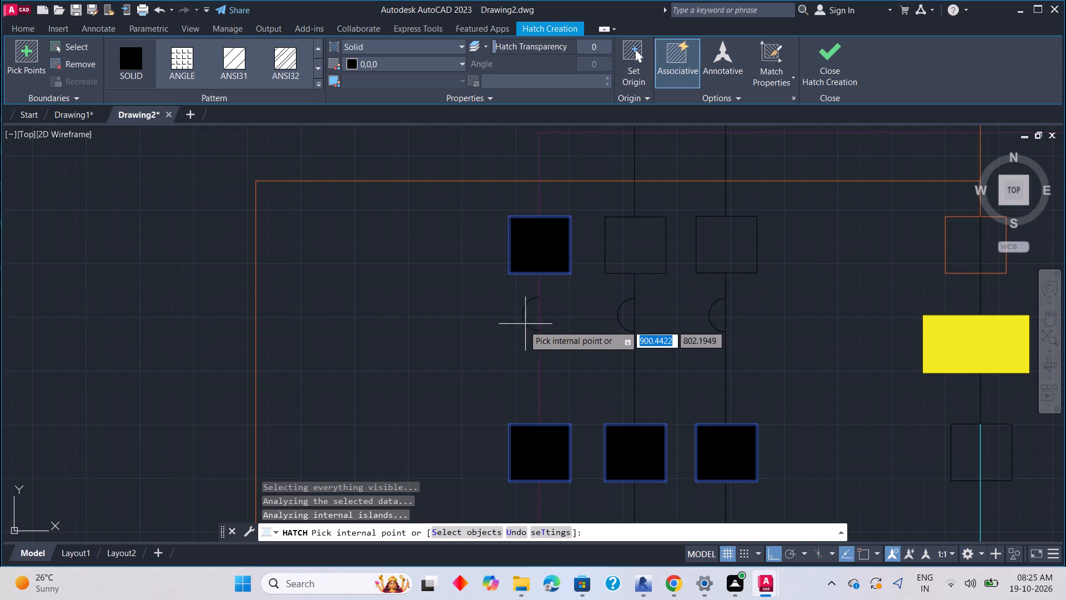
{"action": "left_click", "coordinate": [529, 310]}
{"action": "left_click", "coordinate": [628, 312]}
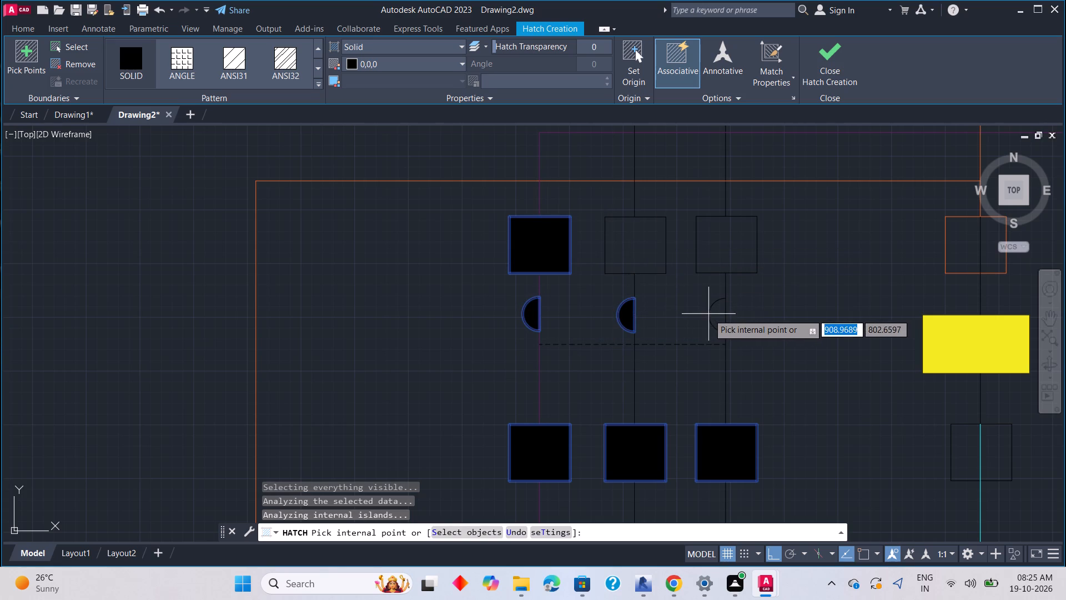
{"action": "left_click", "coordinate": [720, 314]}
{"action": "left_click_drag", "start_coordinate": [736, 230], "coordinate": [726, 234]}
{"action": "left_click", "coordinate": [619, 243]}
Fill the three upper squares and three half-circle contacts of the other three-pole switch, beyond the yellow block, with solid black.
{"action": "scroll", "coordinate": [703, 263], "scroll_direction": "down", "scroll_amount": 4}
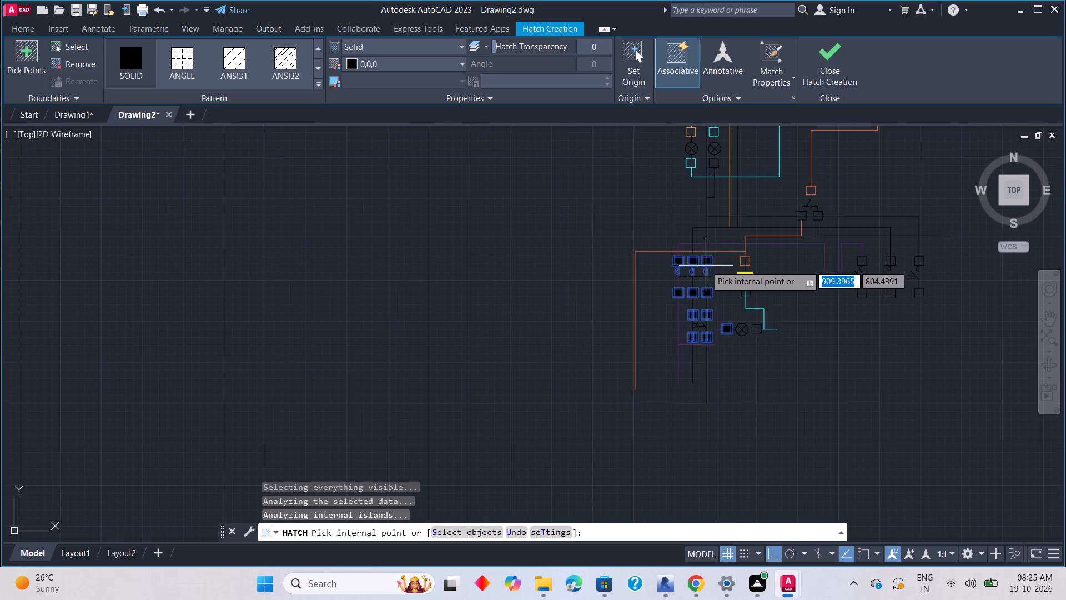
{"action": "middle_click_drag", "start_coordinate": [716, 268], "coordinate": [574, 344]}
{"action": "scroll", "coordinate": [711, 348], "scroll_direction": "up", "scroll_amount": 3}
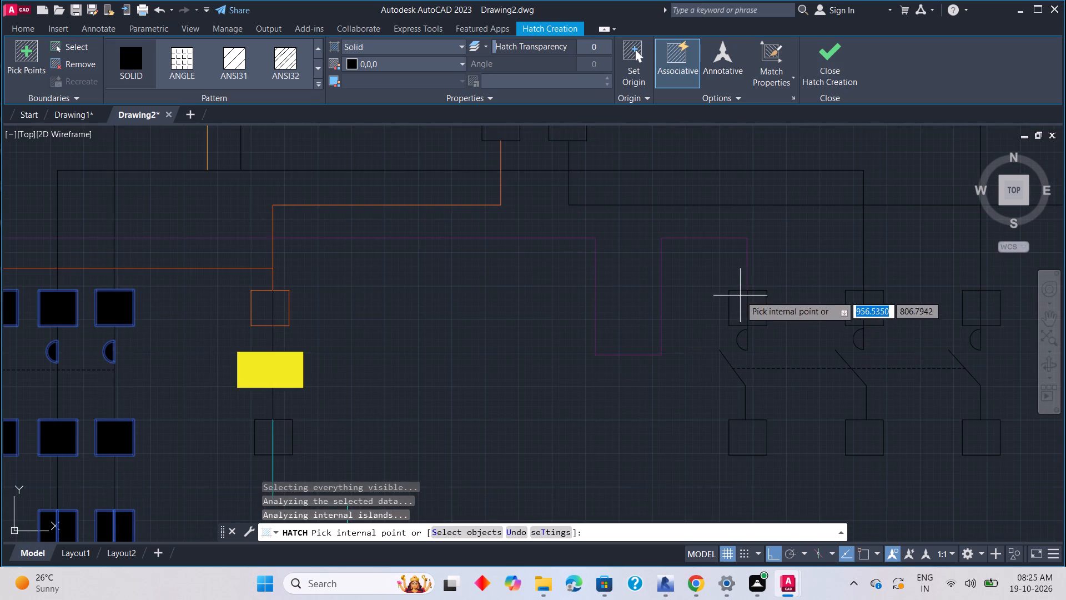
{"action": "left_click", "coordinate": [737, 304]}
{"action": "left_click", "coordinate": [766, 305]}
{"action": "left_click", "coordinate": [743, 336]}
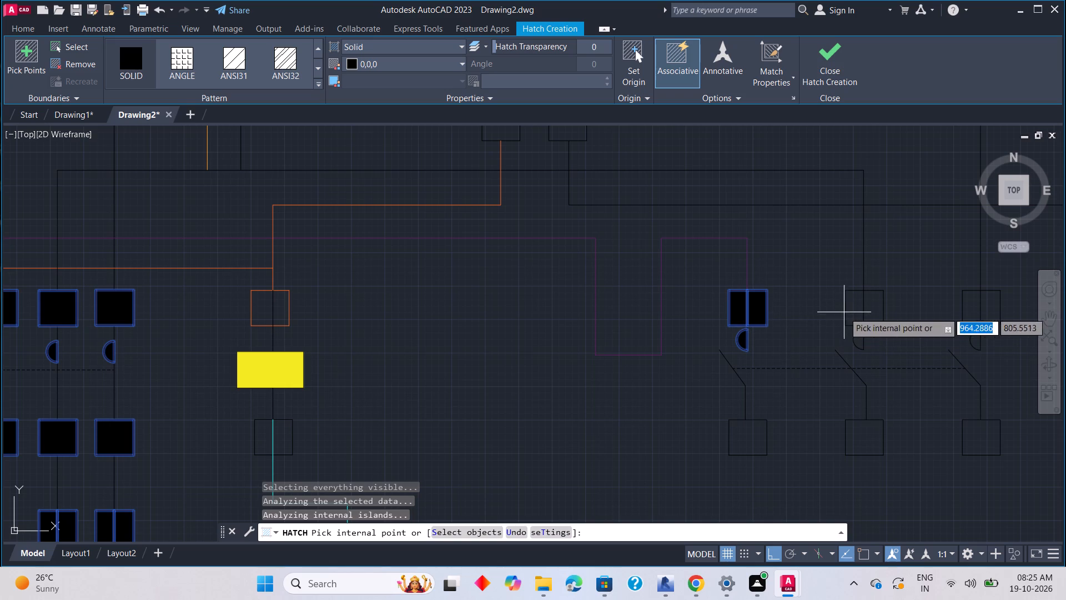
{"action": "left_click", "coordinate": [847, 311]}
{"action": "left_click", "coordinate": [877, 310]}
{"action": "left_click", "coordinate": [861, 338]}
{"action": "middle_click_drag", "start_coordinate": [873, 337], "coordinate": [684, 347]}
{"action": "left_click", "coordinate": [782, 321]}
{"action": "left_click", "coordinate": [802, 319]}
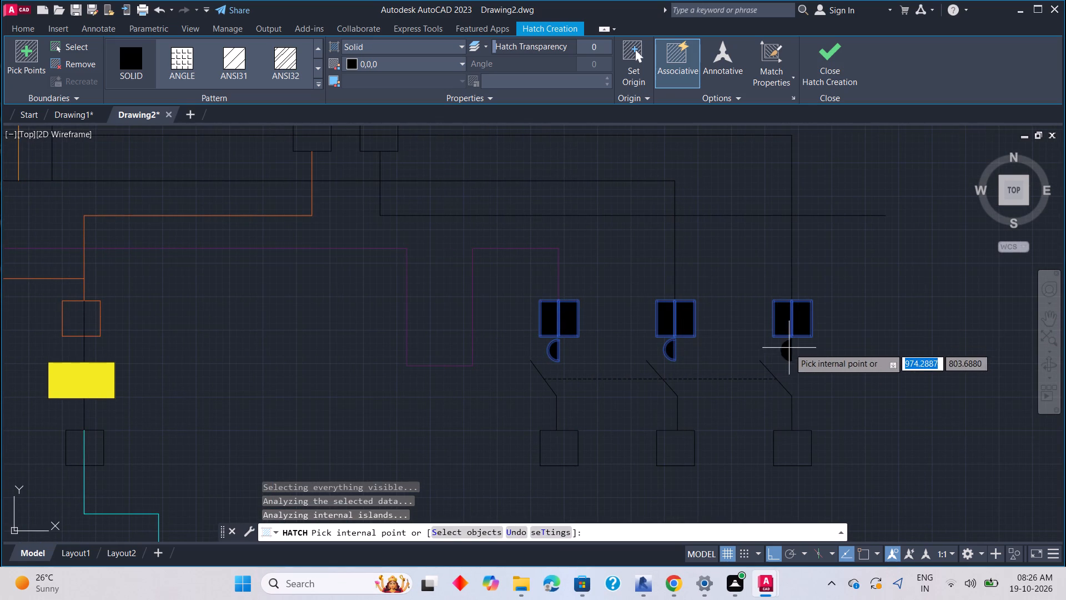
{"action": "left_click", "coordinate": [789, 348]}
Fill the three lower squares of that three-pole switch with the solid black hatch.
{"action": "left_click_drag", "start_coordinate": [786, 444], "coordinate": [671, 441]}
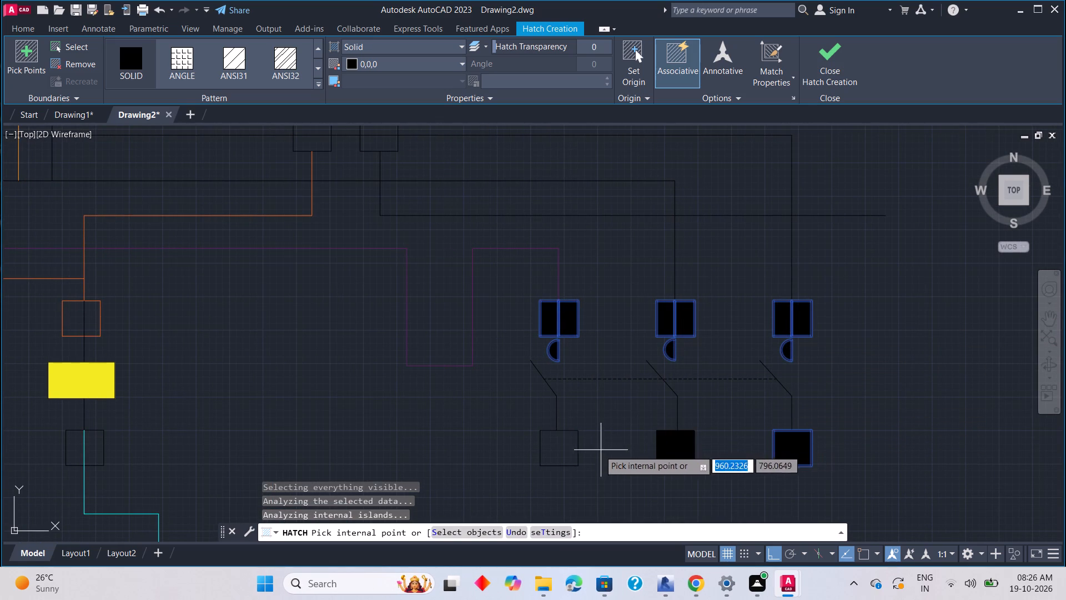
{"action": "left_click", "coordinate": [559, 446]}
{"action": "left_click", "coordinate": [671, 439]}
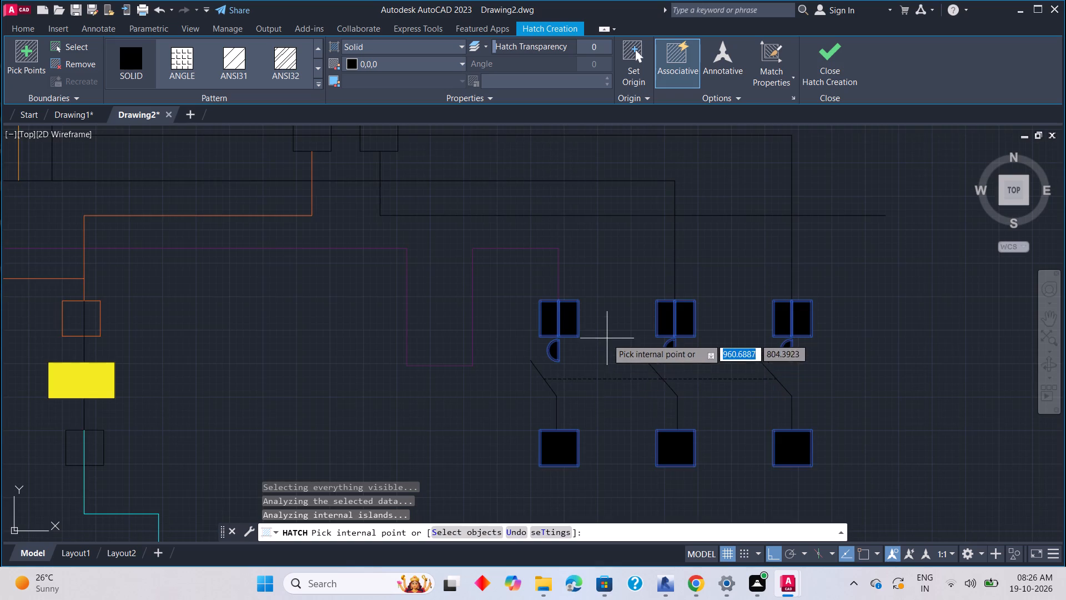
Fill the four squares above and below the lower pair of lamps with the solid black hatch.
{"action": "scroll", "coordinate": [609, 329], "scroll_direction": "down", "scroll_amount": 3}
{"action": "middle_click_drag", "start_coordinate": [540, 304], "coordinate": [668, 397]}
{"action": "scroll", "coordinate": [586, 297], "scroll_direction": "up", "scroll_amount": 3}
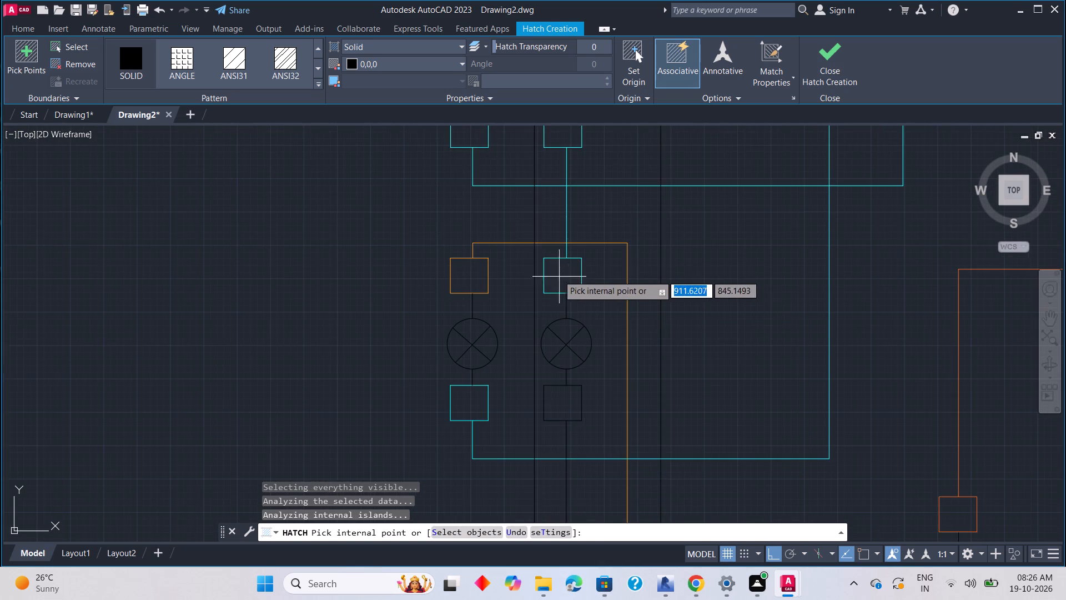
{"action": "left_click", "coordinate": [571, 273]}
{"action": "left_click", "coordinate": [470, 272]}
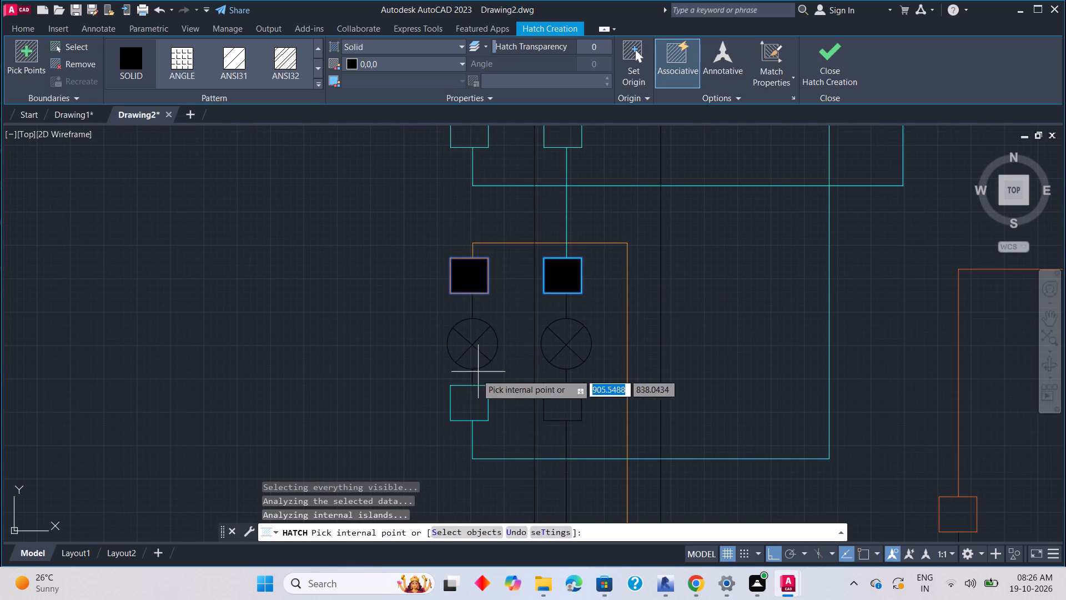
{"action": "left_click_drag", "start_coordinate": [461, 402], "coordinate": [465, 393]}
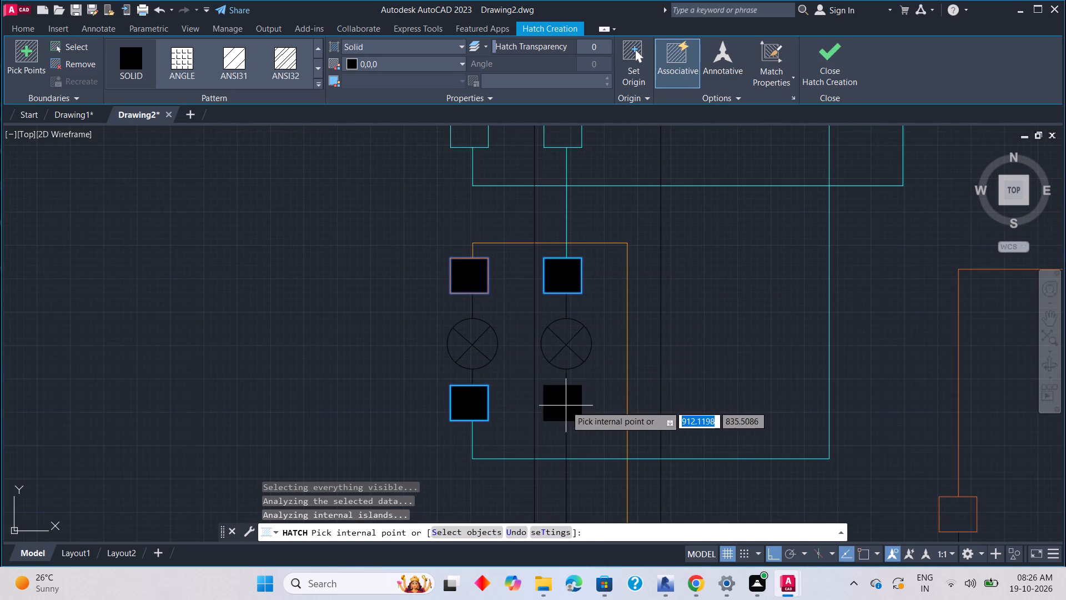
{"action": "left_click", "coordinate": [566, 406]}
Fill the four squares above and below the upper pair of lamps with the solid black hatch.
{"action": "middle_click_drag", "start_coordinate": [496, 341], "coordinate": [576, 458]}
{"action": "left_click", "coordinate": [550, 248]}
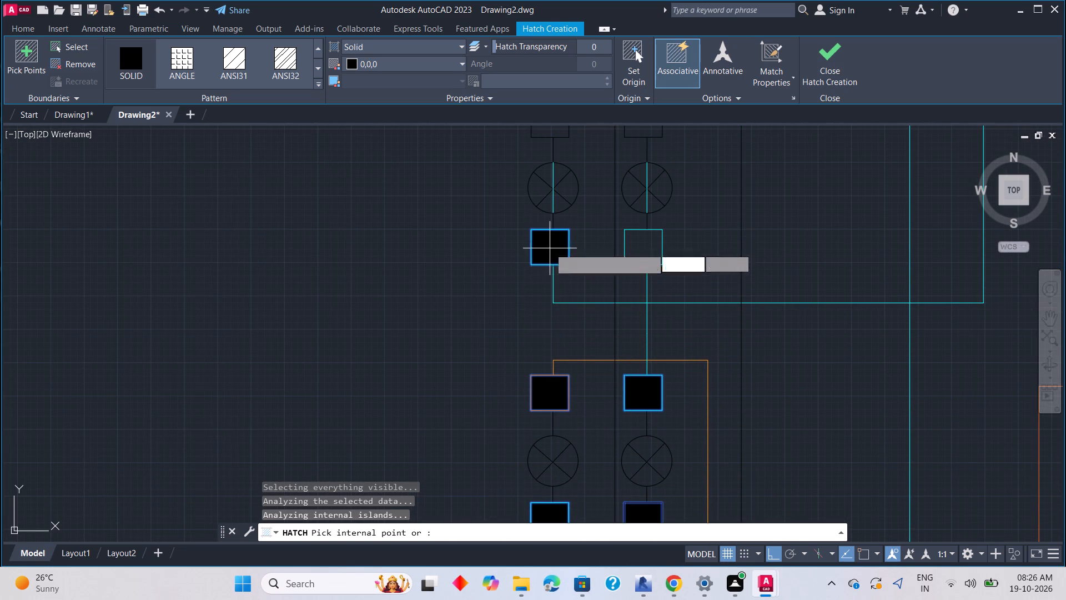
{"action": "left_click", "coordinate": [658, 251]}
{"action": "middle_click_drag", "start_coordinate": [683, 213], "coordinate": [715, 383]}
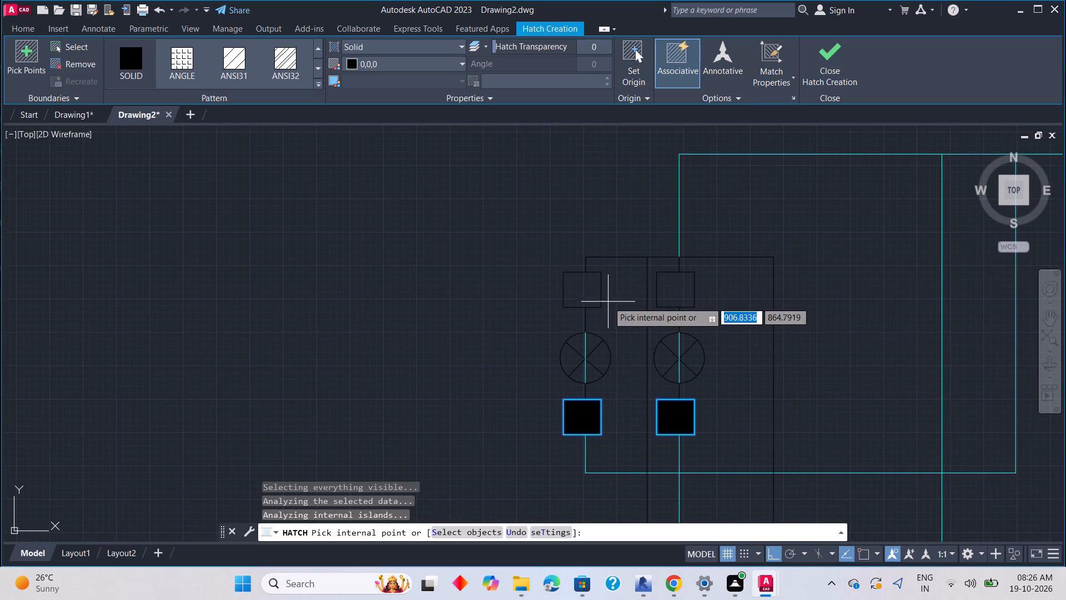
{"action": "left_click", "coordinate": [589, 293]}
{"action": "left_click", "coordinate": [668, 287]}
Fill the small circle, its adjoining square on the orange wire and the square ending the cyan wire with solid black.
{"action": "scroll", "coordinate": [746, 291], "scroll_direction": "down", "scroll_amount": 2}
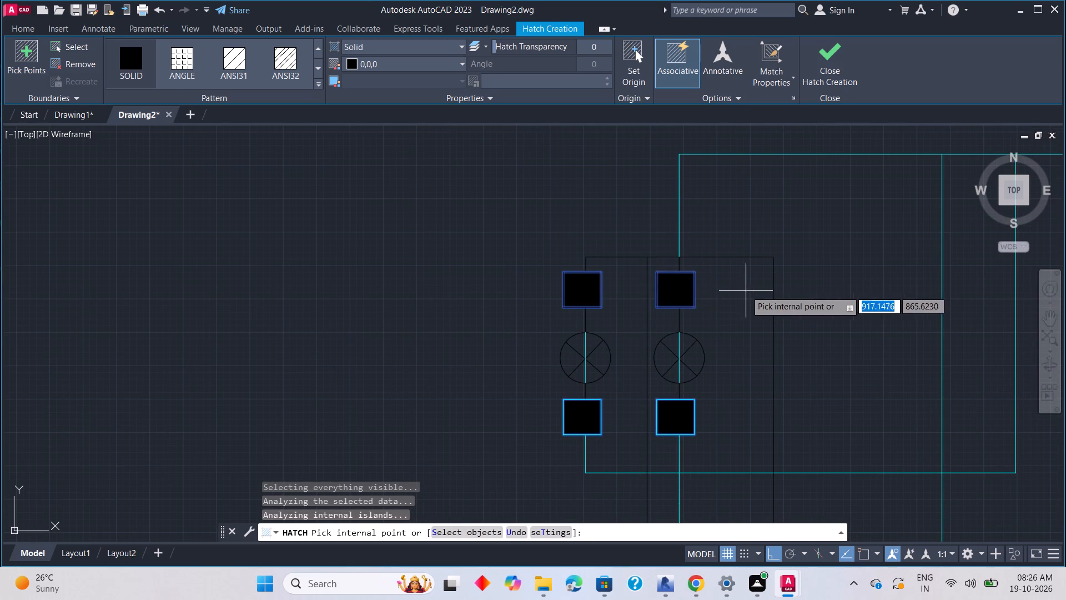
{"action": "scroll", "coordinate": [746, 291], "scroll_direction": "down", "scroll_amount": 1}
{"action": "middle_click_drag", "start_coordinate": [792, 313], "coordinate": [642, 299]}
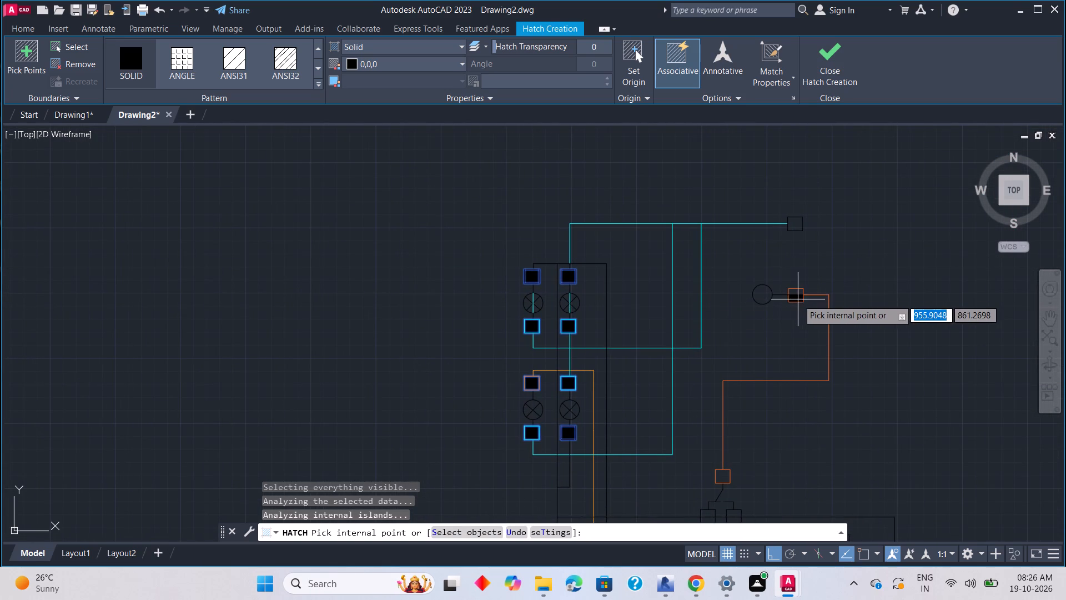
{"action": "left_click", "coordinate": [798, 299]}
{"action": "left_click", "coordinate": [793, 289]}
{"action": "left_click", "coordinate": [759, 293]}
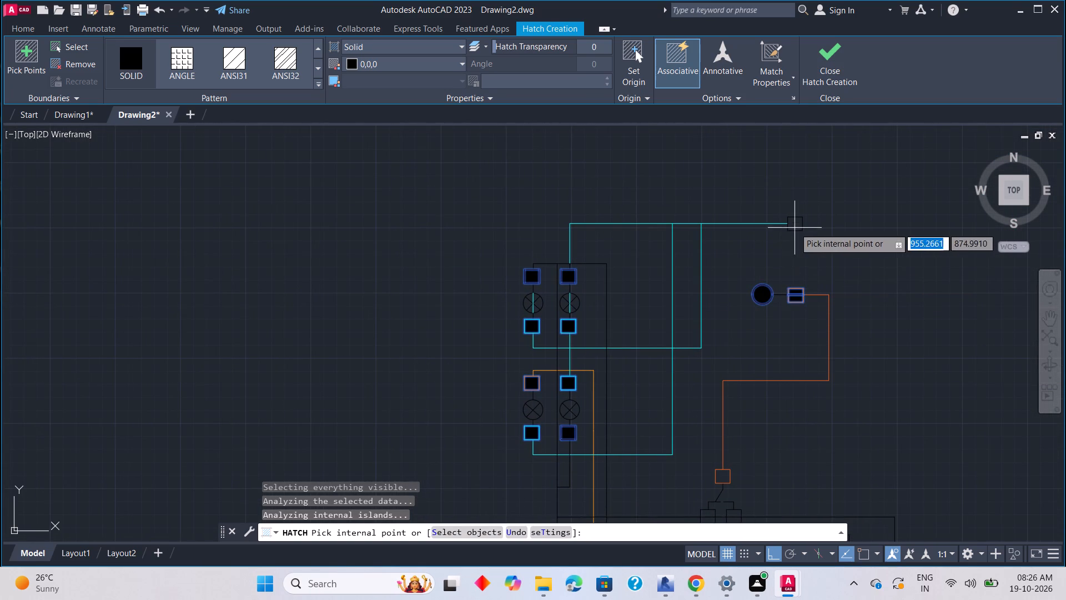
{"action": "left_click", "coordinate": [796, 224]}
Fill the changeover switch's upper square and both halves of its two lower squares with the solid black hatch.
{"action": "middle_click_drag", "start_coordinate": [767, 363], "coordinate": [782, 250]}
{"action": "left_click", "coordinate": [733, 361]}
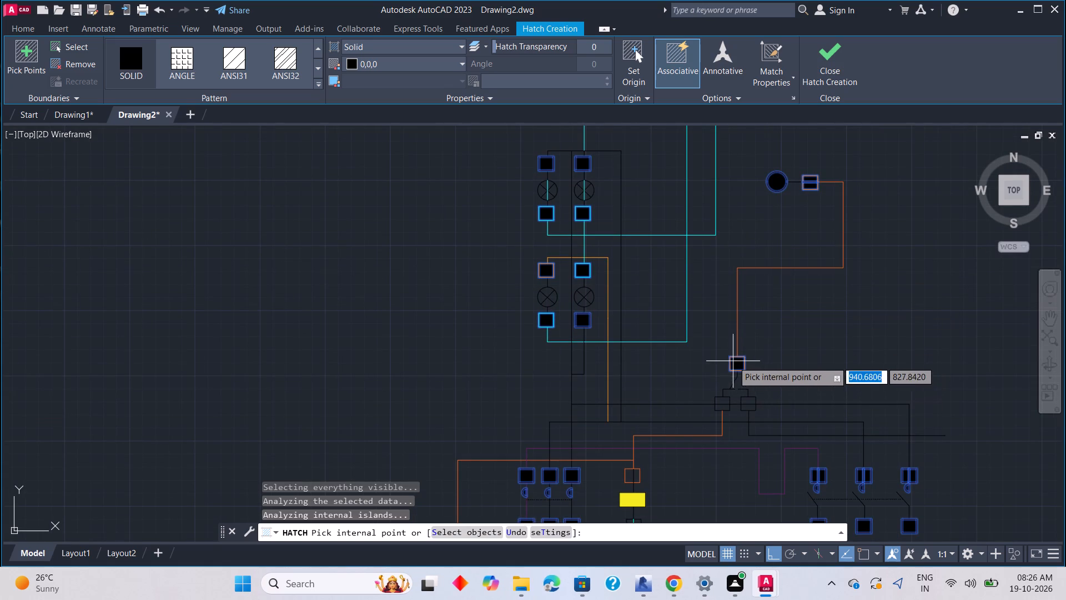
{"action": "left_click", "coordinate": [722, 402]}
{"action": "left_click", "coordinate": [722, 410]}
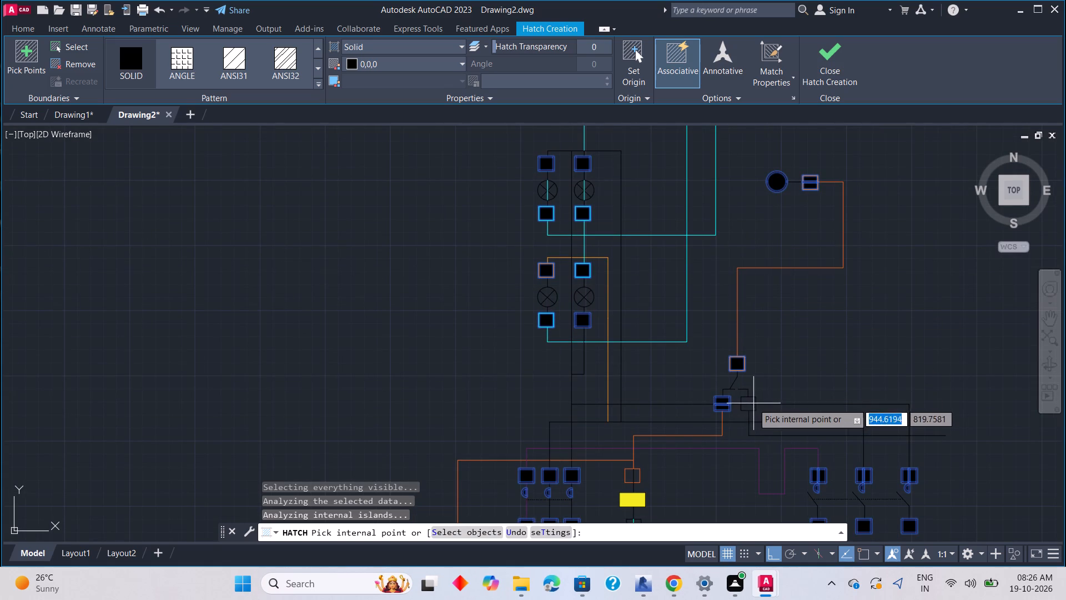
{"action": "left_click", "coordinate": [751, 401]}
{"action": "left_click", "coordinate": [753, 406]}
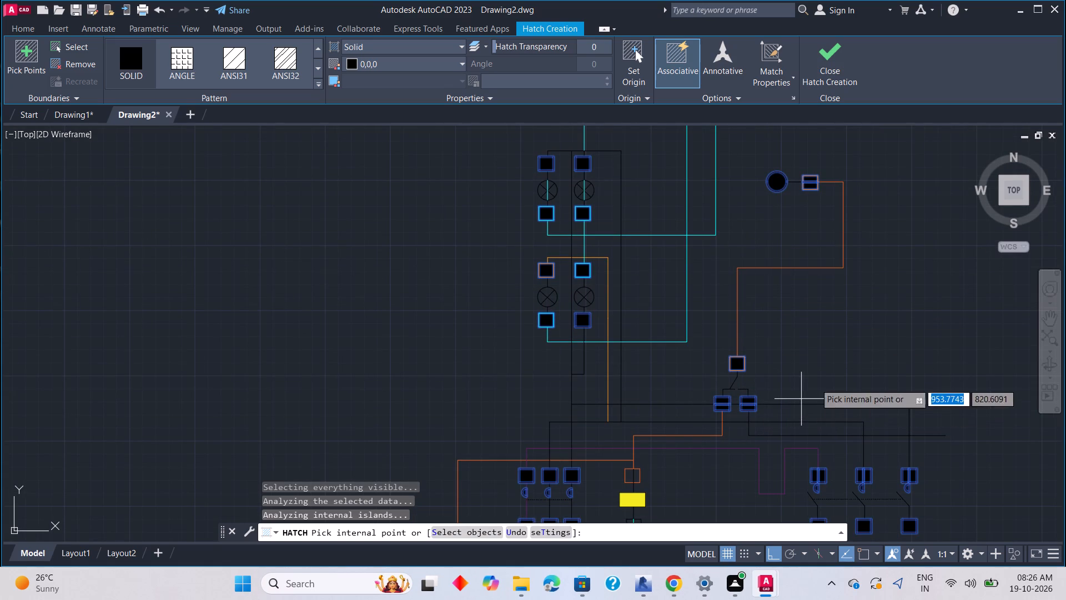
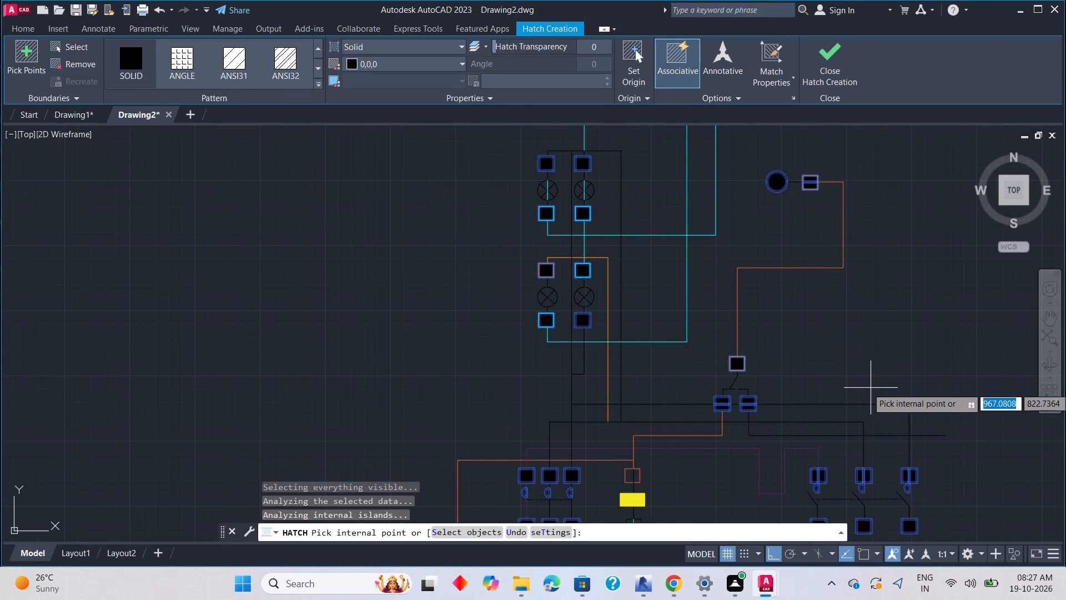
Erase the solid black hatch that fills the terminal squares, contact symbols and small circle.
{"action": "key", "text": "Escape"}
{"action": "scroll", "coordinate": [868, 389], "scroll_direction": "down", "scroll_amount": 2}
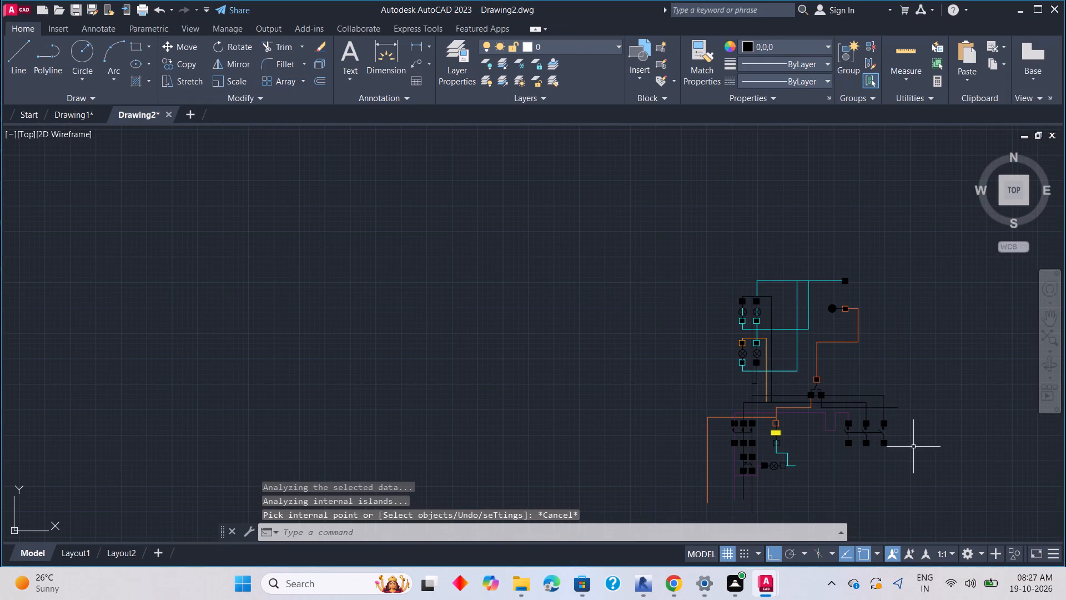
{"action": "middle_click_drag", "start_coordinate": [912, 447], "coordinate": [835, 399]}
{"action": "middle_click_drag", "start_coordinate": [744, 424], "coordinate": [748, 347]}
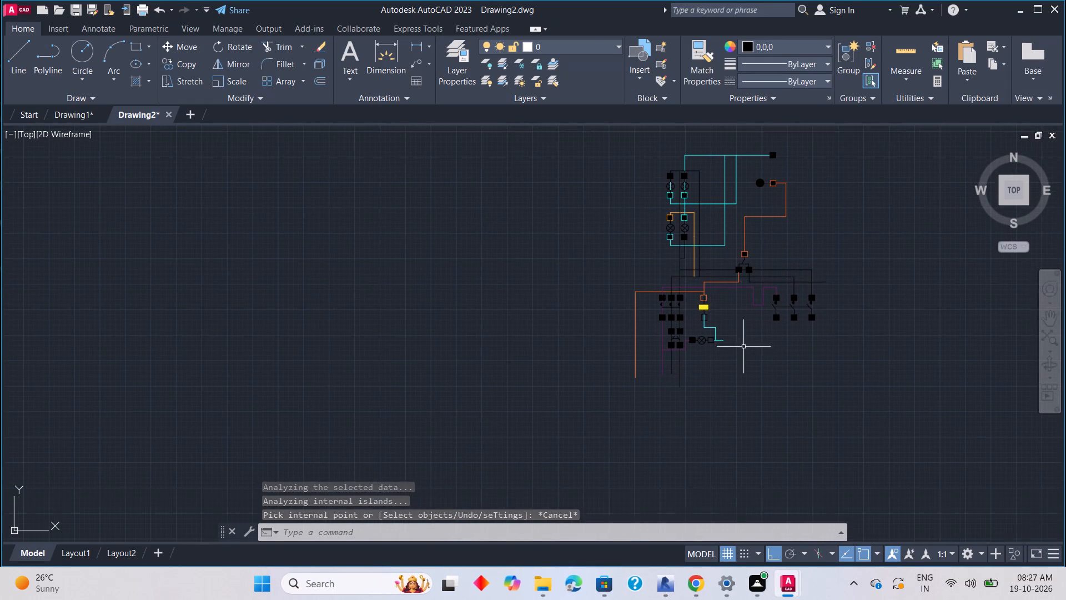
{"action": "scroll", "coordinate": [713, 301], "scroll_direction": "up", "scroll_amount": 4}
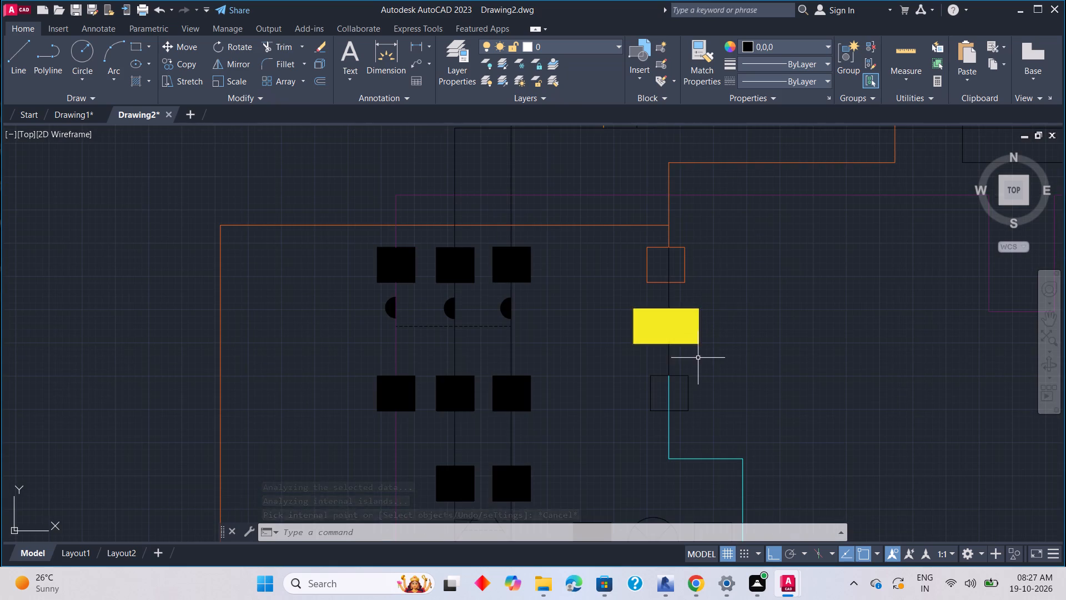
{"action": "left_click", "coordinate": [699, 321]}
{"action": "key", "text": "Escape"}
{"action": "scroll", "coordinate": [781, 331], "scroll_direction": "down", "scroll_amount": 4}
{"action": "middle_click_drag", "start_coordinate": [842, 363], "coordinate": [841, 363]}
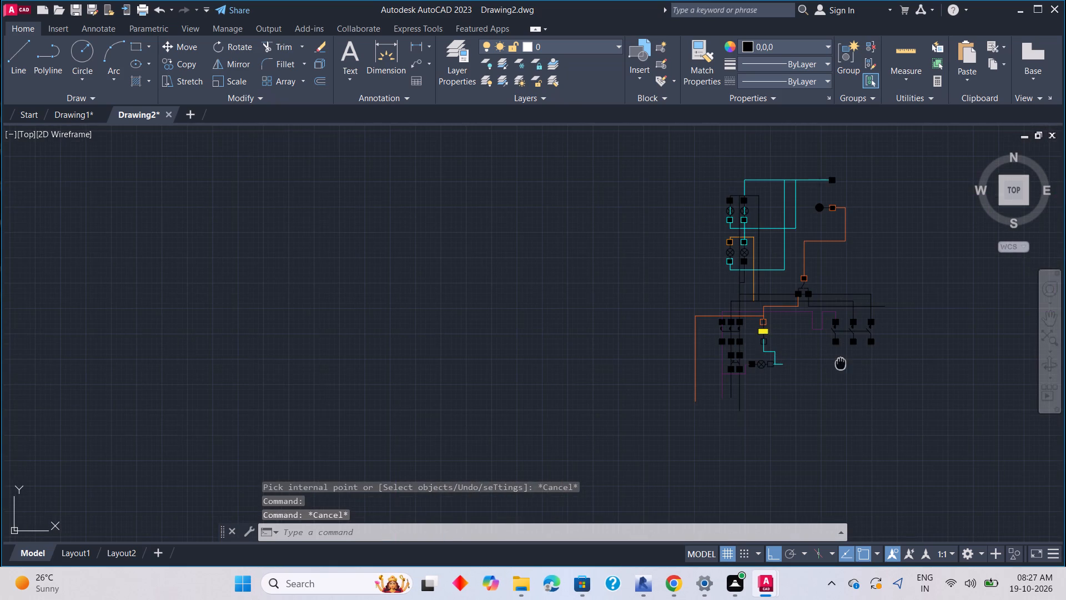
{"action": "middle_click_drag", "start_coordinate": [841, 363], "coordinate": [822, 356]}
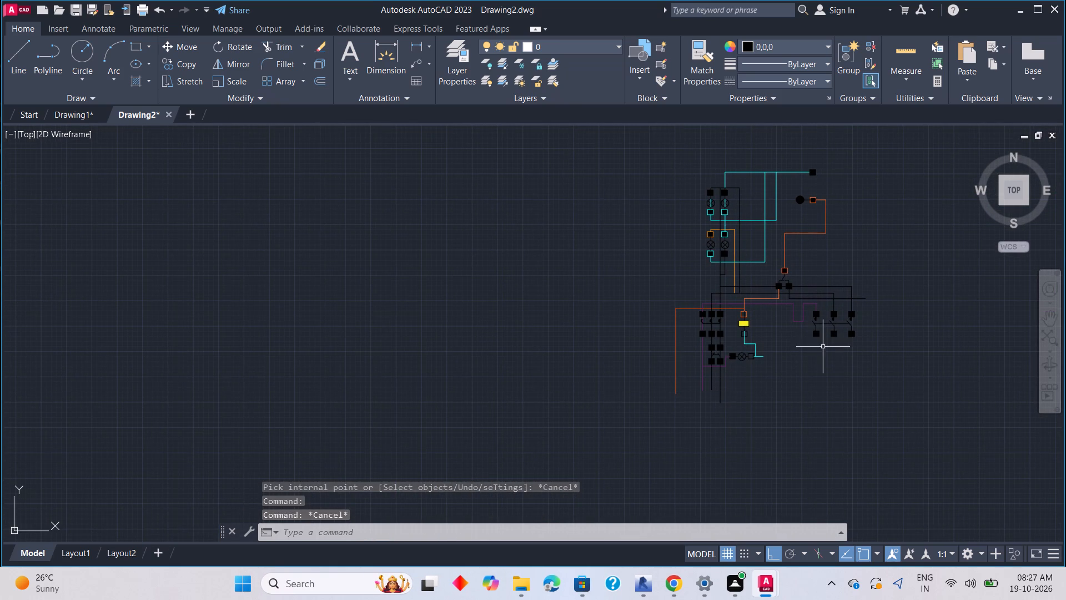
{"action": "middle_click_drag", "start_coordinate": [823, 347], "coordinate": [692, 343]}
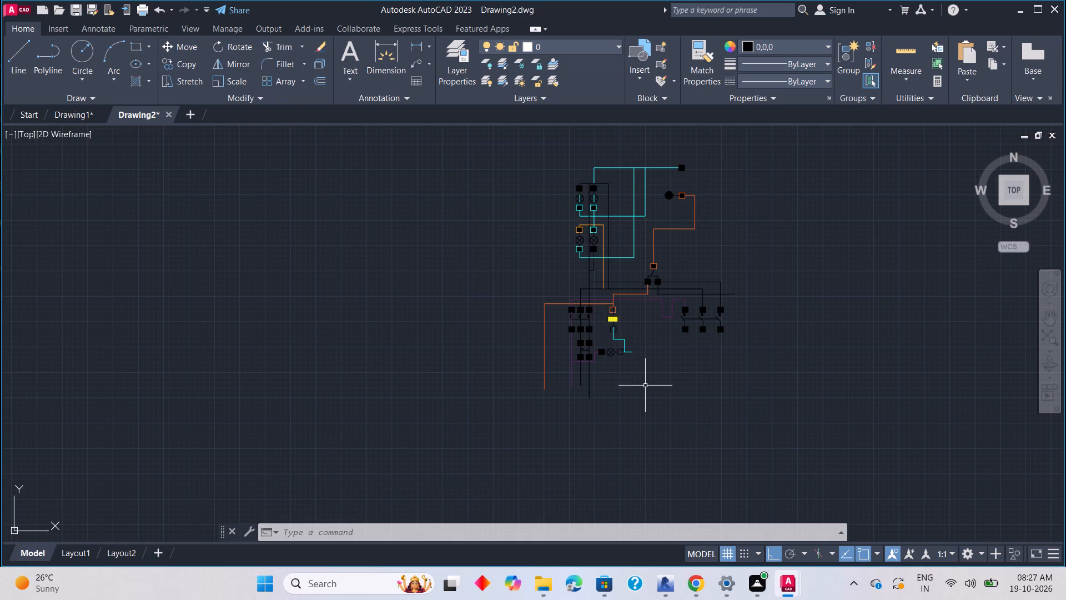
{"action": "middle_click_drag", "start_coordinate": [731, 228], "coordinate": [764, 417]}
{"action": "scroll", "coordinate": [732, 402], "scroll_direction": "up", "scroll_amount": 2}
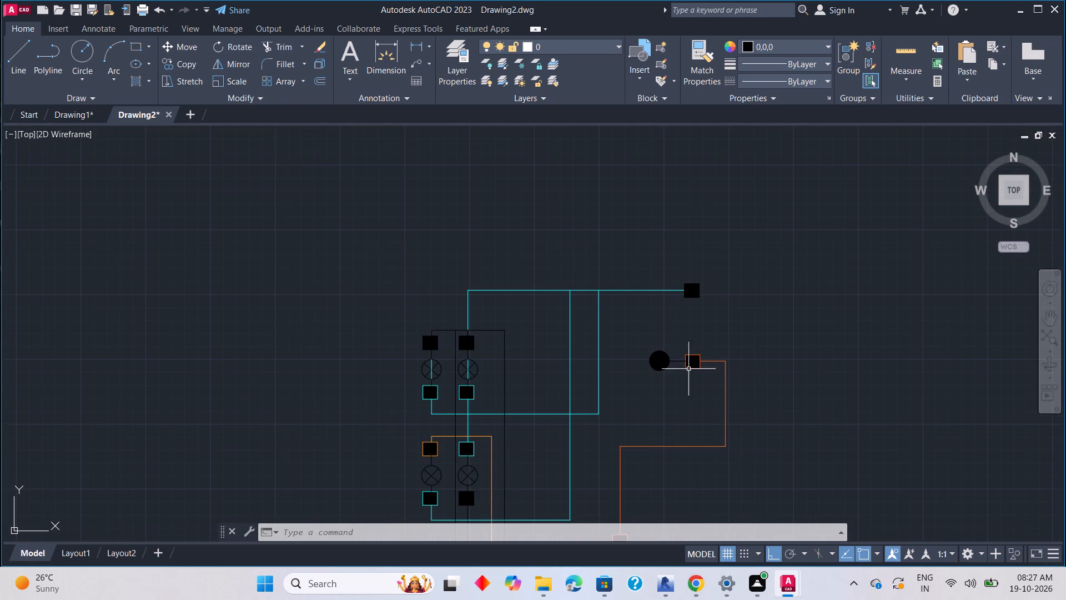
{"action": "left_click", "coordinate": [662, 358]}
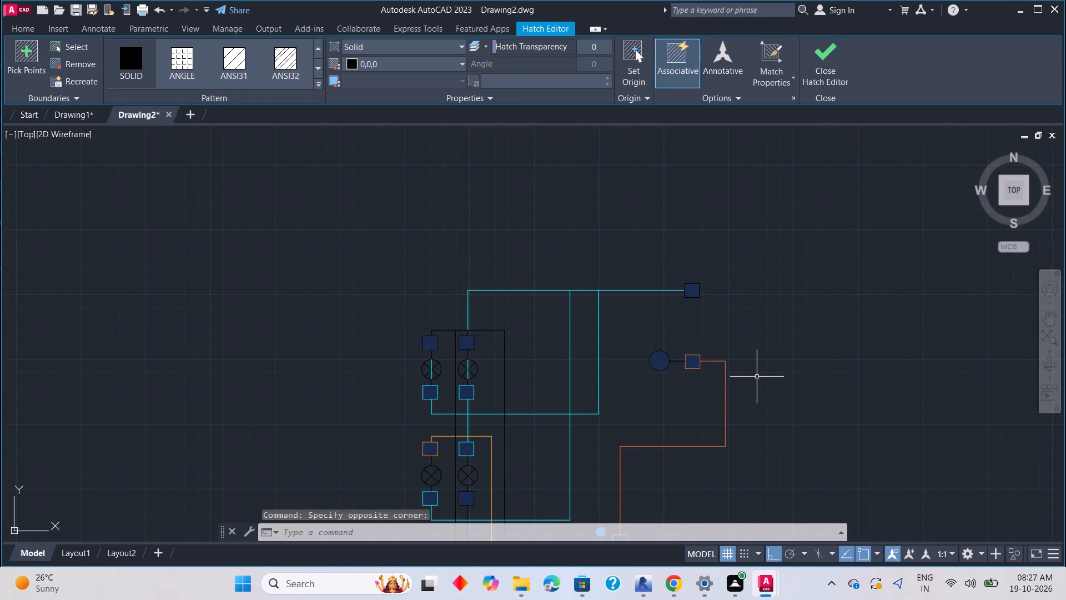
{"action": "key", "text": "Delete"}
Draw a stepped wire from under the three-pole switch's first lower square, going down, left, up and about 8.4 units left.
{"action": "scroll", "coordinate": [757, 374], "scroll_direction": "down", "scroll_amount": 2}
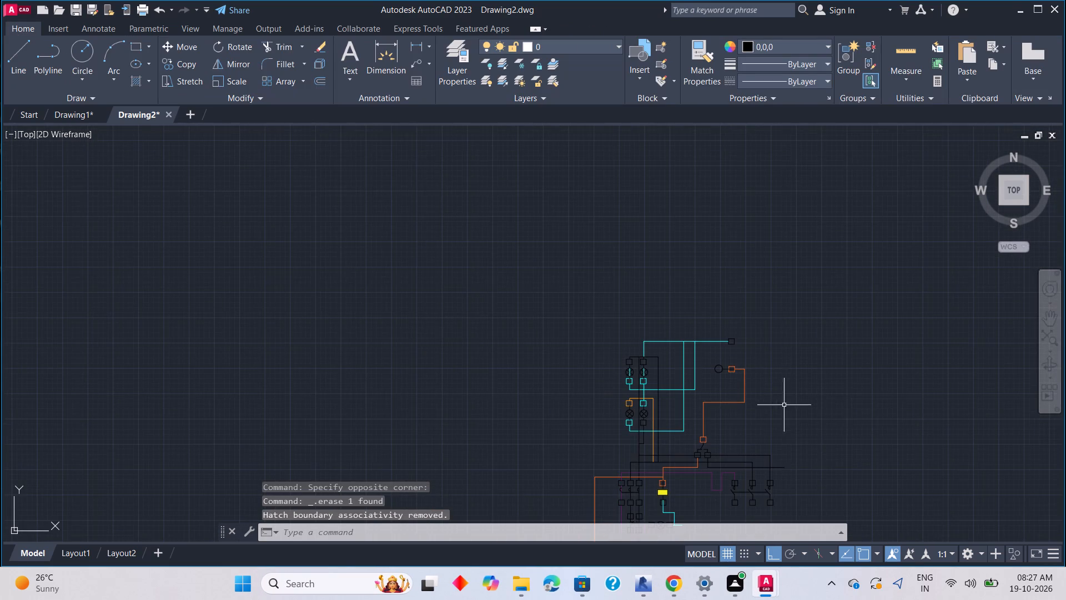
{"action": "middle_click_drag", "start_coordinate": [784, 405], "coordinate": [745, 309]}
{"action": "scroll", "coordinate": [636, 427], "scroll_direction": "up", "scroll_amount": 2}
{"action": "scroll", "coordinate": [634, 429], "scroll_direction": "down", "scroll_amount": 1}
{"action": "middle_click_drag", "start_coordinate": [685, 444], "coordinate": [694, 404]}
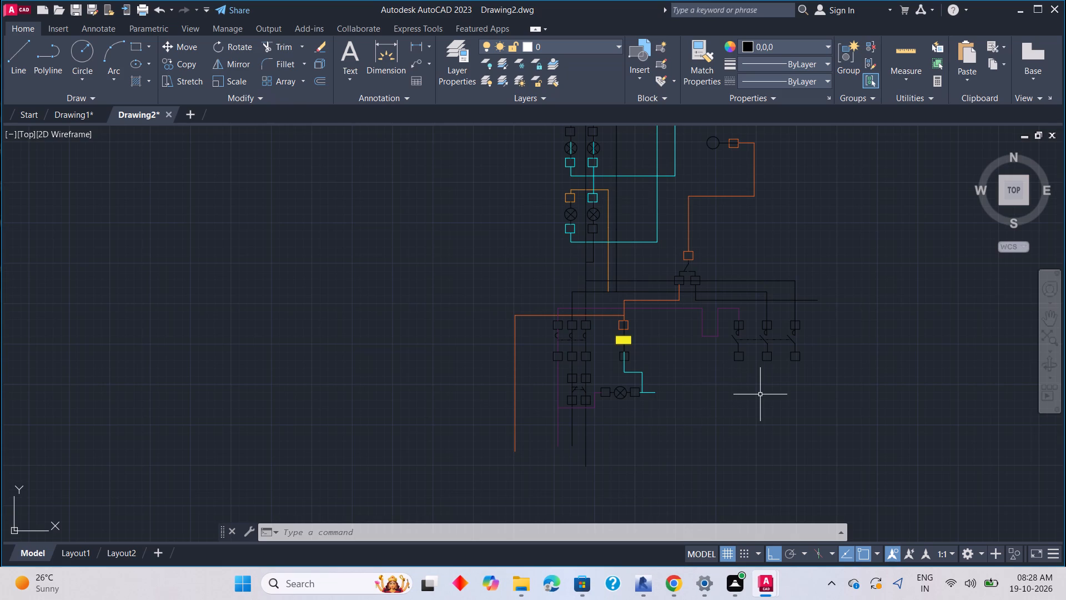
{"action": "key", "text": "l"}
{"action": "key", "text": "space"}
{"action": "scroll", "coordinate": [741, 359], "scroll_direction": "up", "scroll_amount": 1}
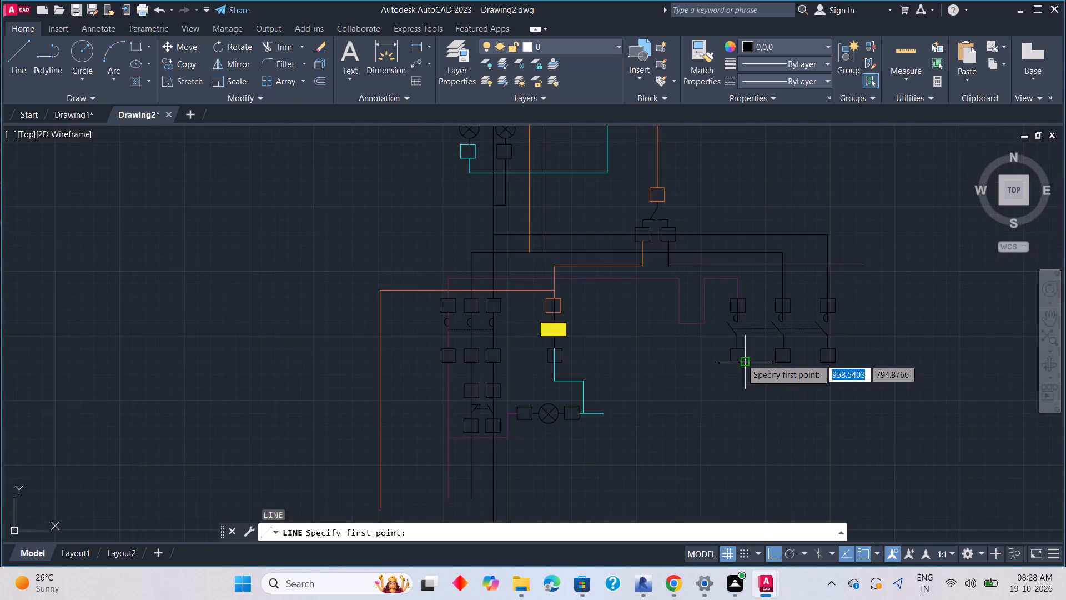
{"action": "scroll", "coordinate": [732, 364], "scroll_direction": "up", "scroll_amount": 2}
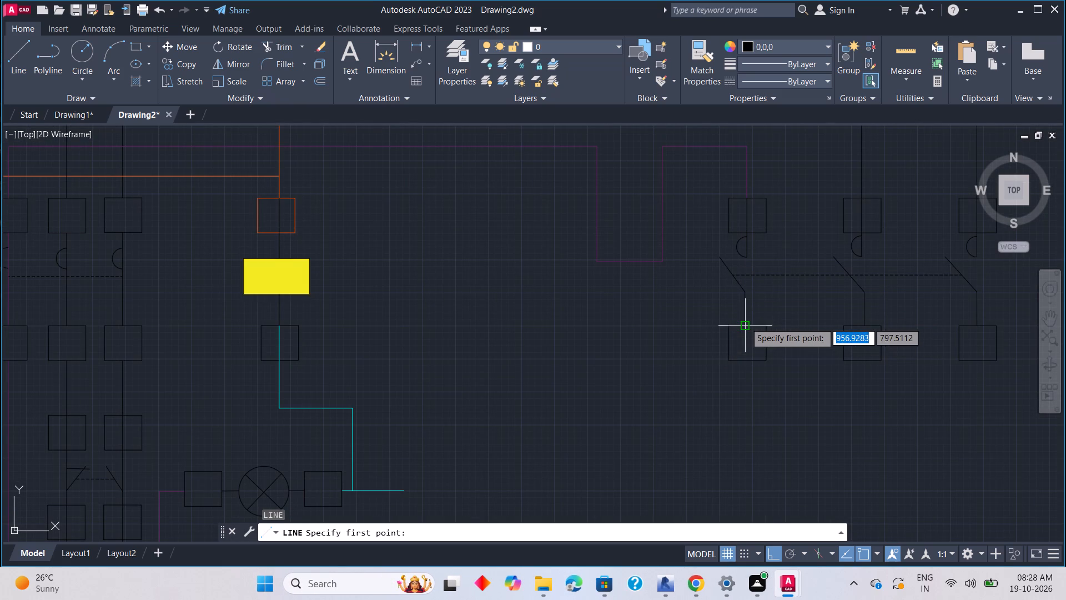
{"action": "left_click", "coordinate": [745, 361]}
{"action": "middle_click_drag", "start_coordinate": [741, 431], "coordinate": [740, 357]}
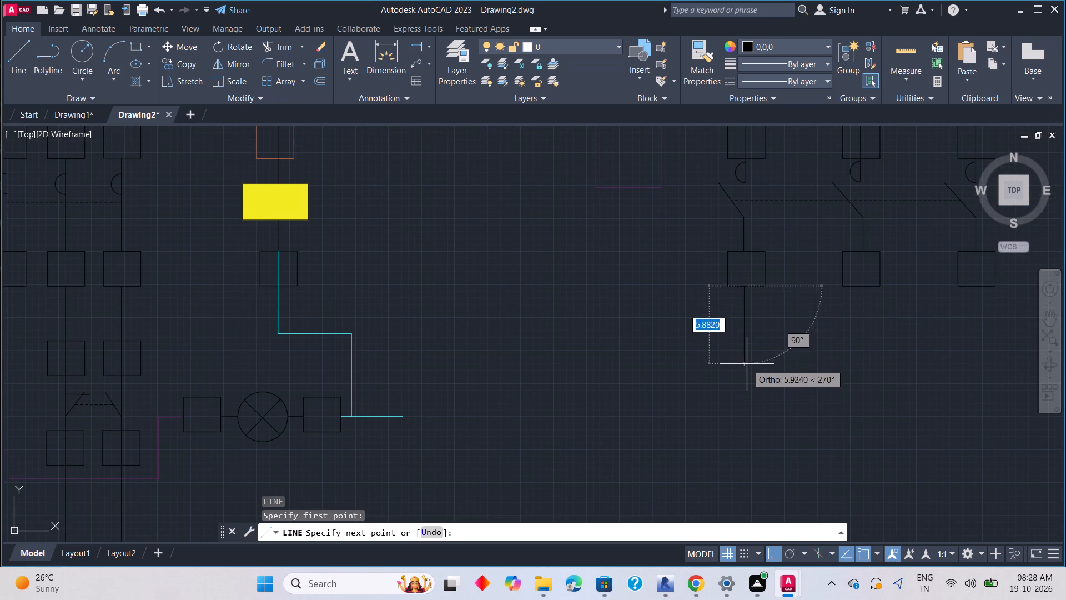
{"action": "left_click", "coordinate": [748, 328]}
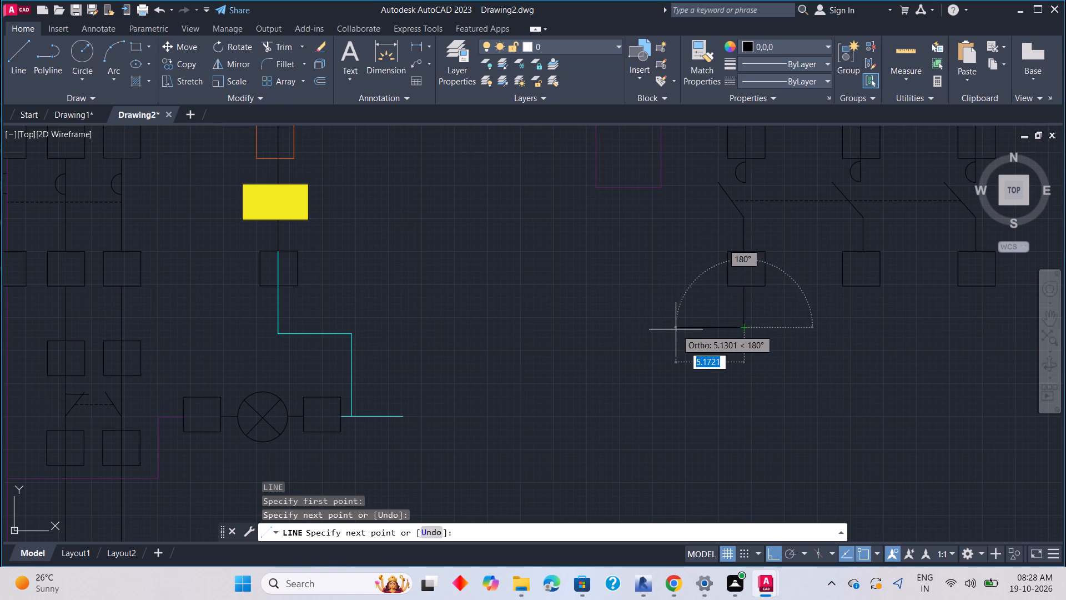
{"action": "left_click", "coordinate": [666, 332]}
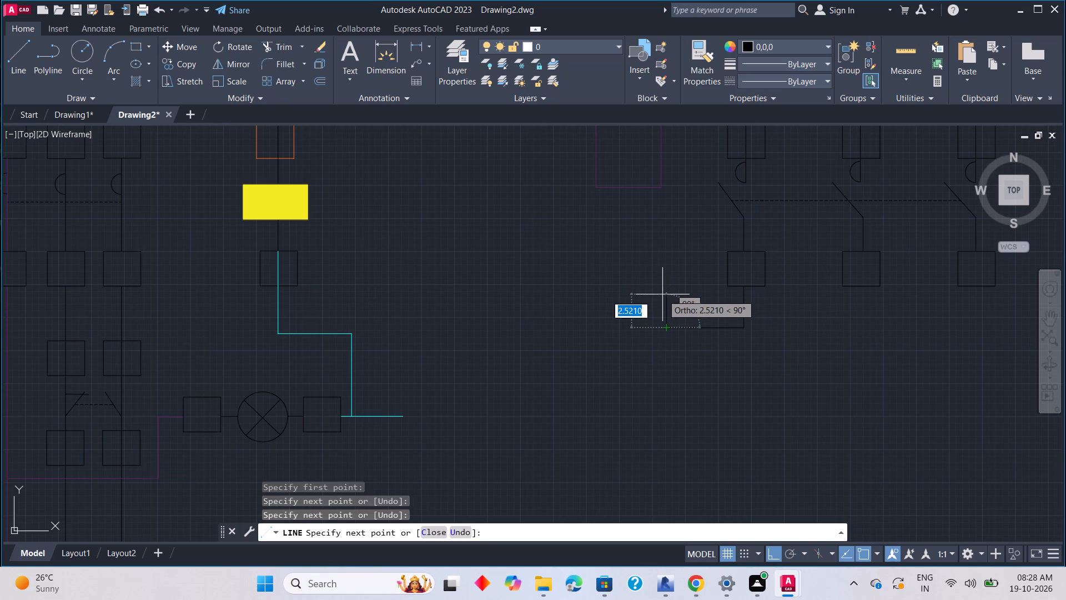
{"action": "left_click", "coordinate": [663, 285]}
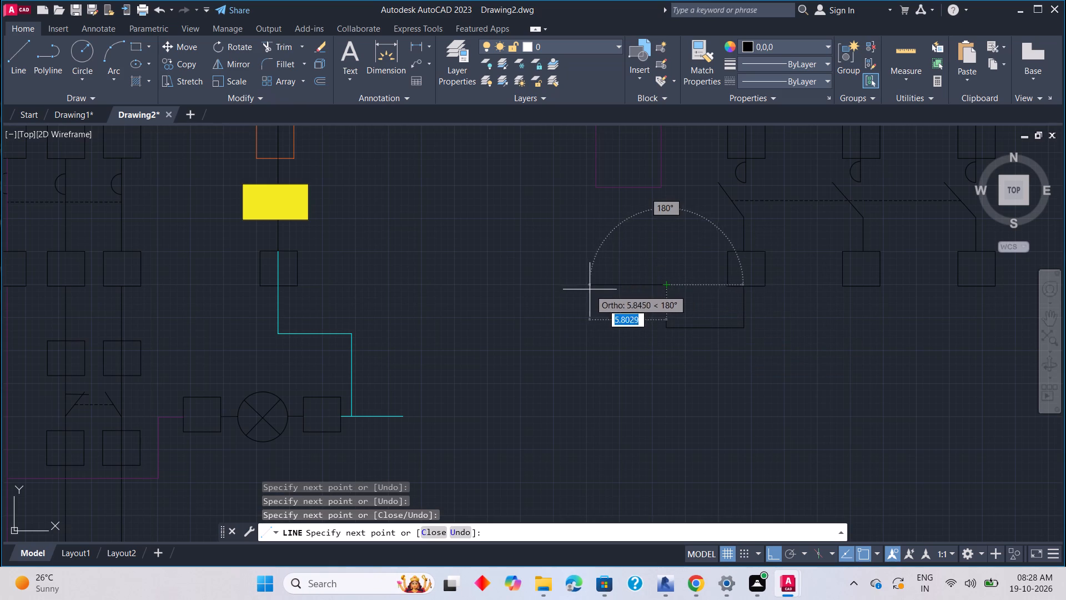
{"action": "left_click", "coordinate": [556, 292]}
Continue the wire about 20 units down, about 36 units right, up, and finish with a short run to the right.
{"action": "middle_click_drag", "start_coordinate": [559, 414], "coordinate": [560, 414]}
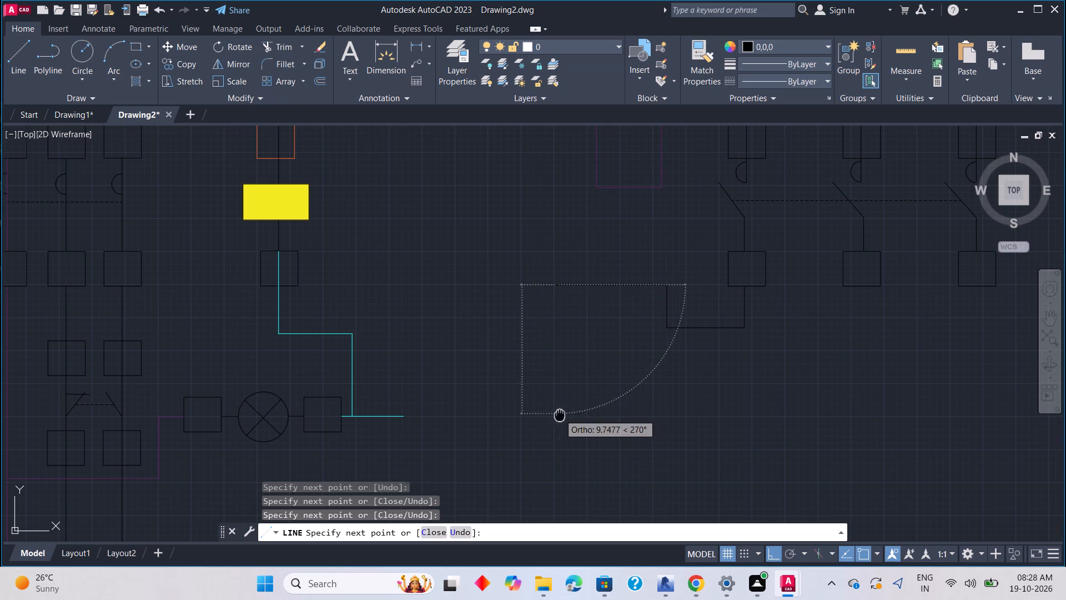
{"action": "middle_click_drag", "start_coordinate": [560, 414], "coordinate": [581, 298]}
{"action": "scroll", "coordinate": [567, 382], "scroll_direction": "down", "scroll_amount": 1}
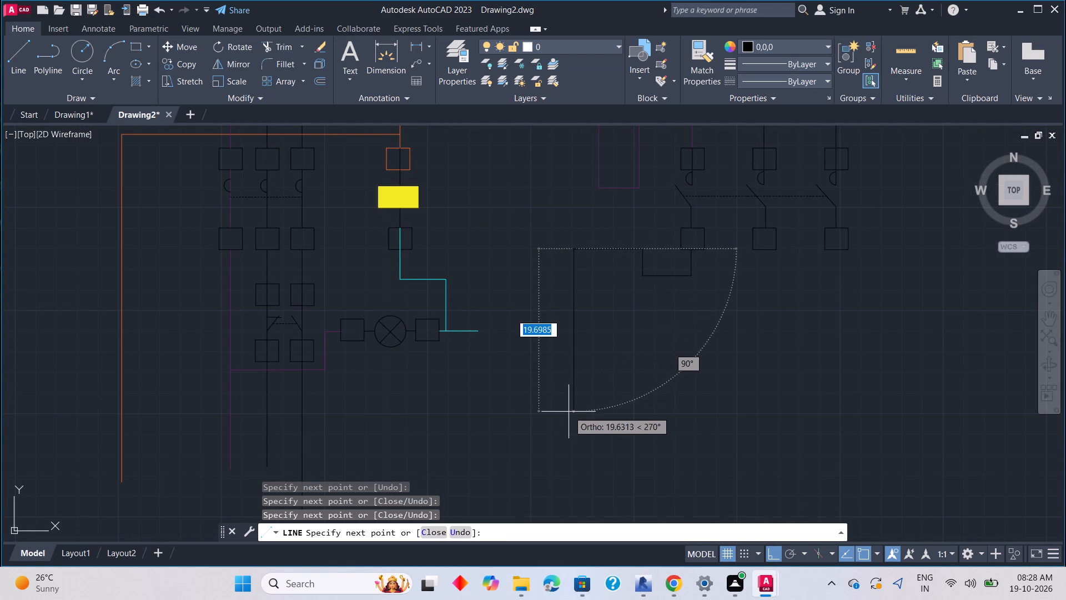
{"action": "left_click", "coordinate": [569, 413]}
{"action": "middle_click_drag", "start_coordinate": [790, 432], "coordinate": [602, 442]}
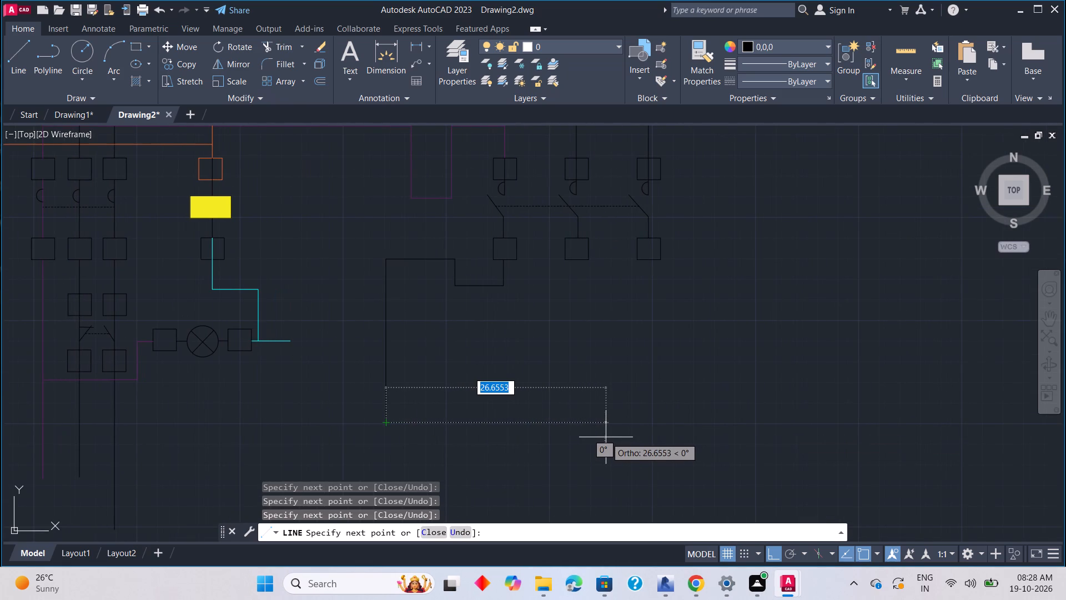
{"action": "left_click", "coordinate": [683, 425]}
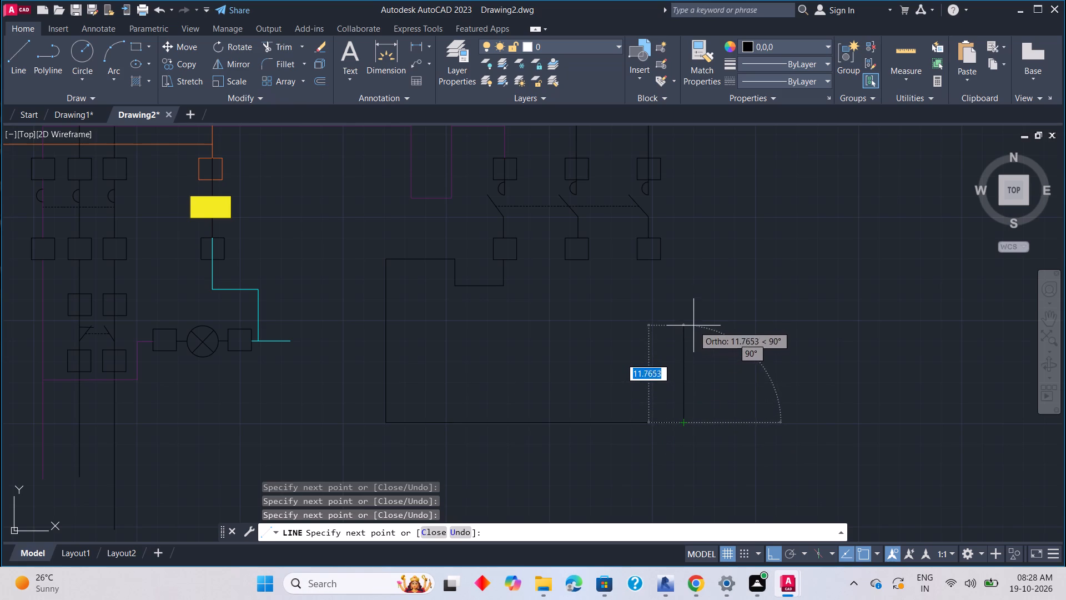
{"action": "left_click", "coordinate": [691, 320]}
{"action": "scroll", "coordinate": [807, 325], "scroll_direction": "down", "scroll_amount": 3}
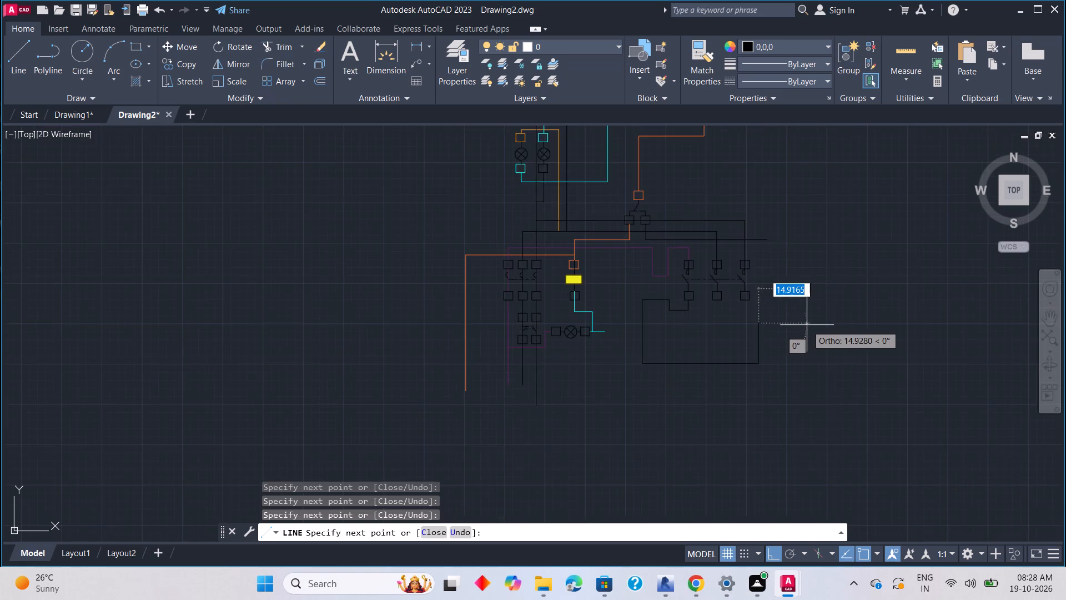
{"action": "middle_click_drag", "start_coordinate": [807, 325], "coordinate": [699, 347]}
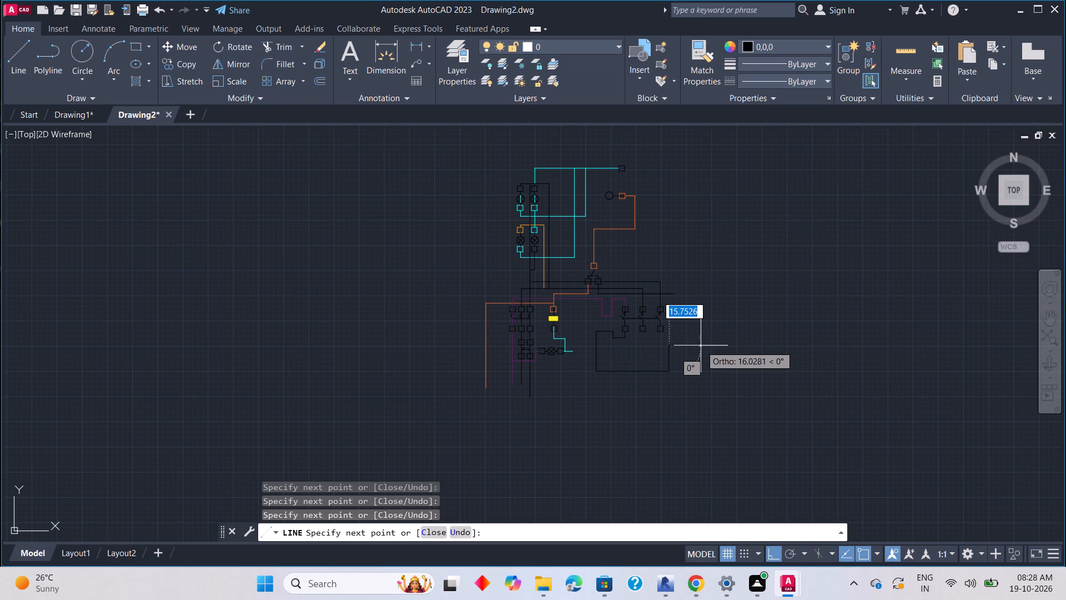
{"action": "left_click", "coordinate": [701, 346]}
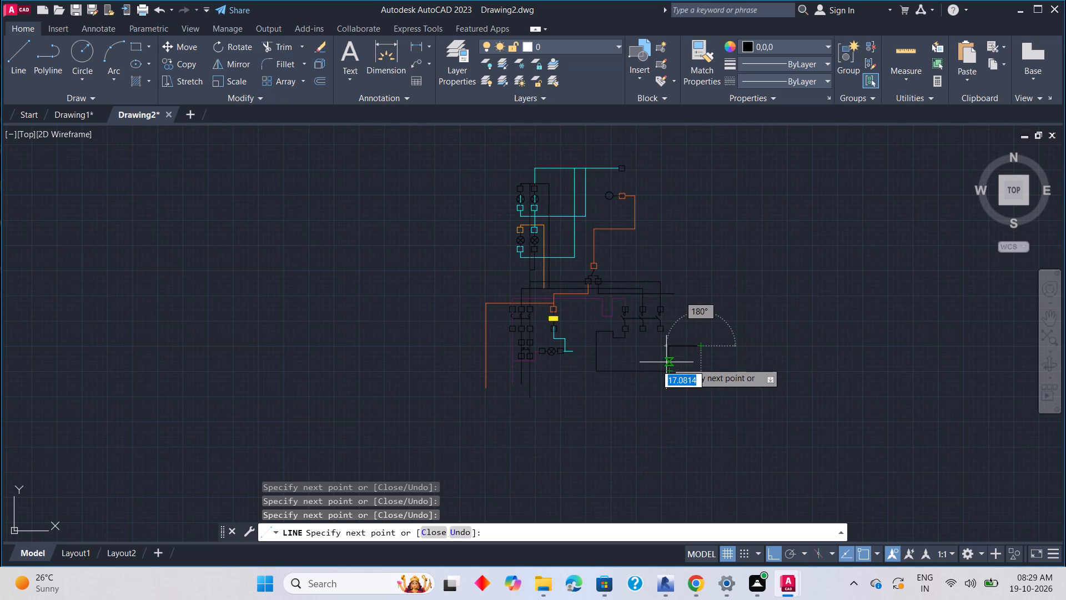
{"action": "key", "text": "ctrl+z"}
{"action": "left_click", "coordinate": [687, 351]}
{"action": "key", "text": "grave"}
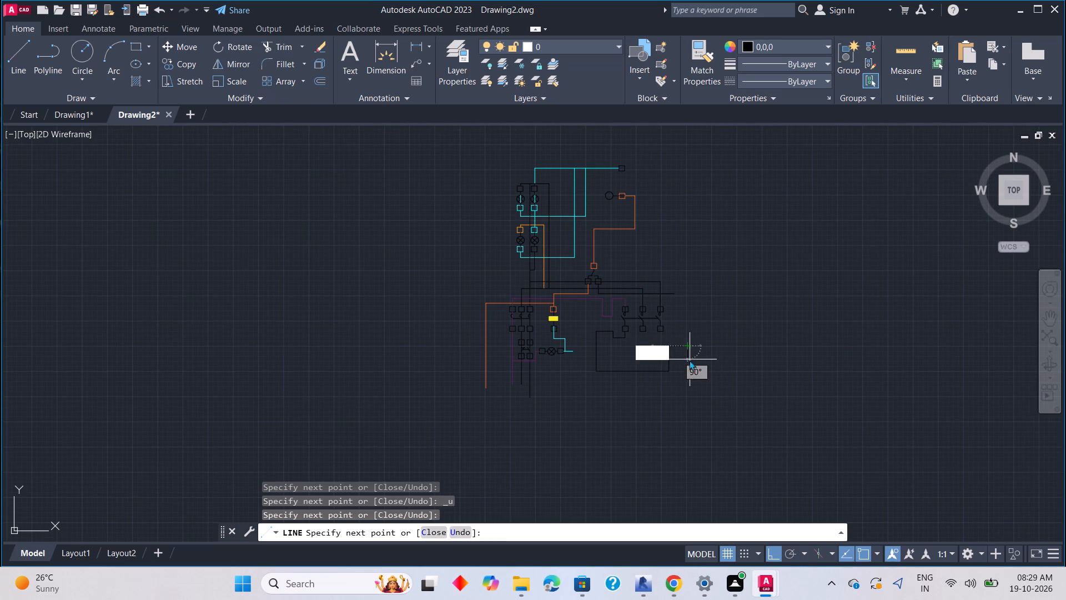
{"action": "key", "text": "Escape"}
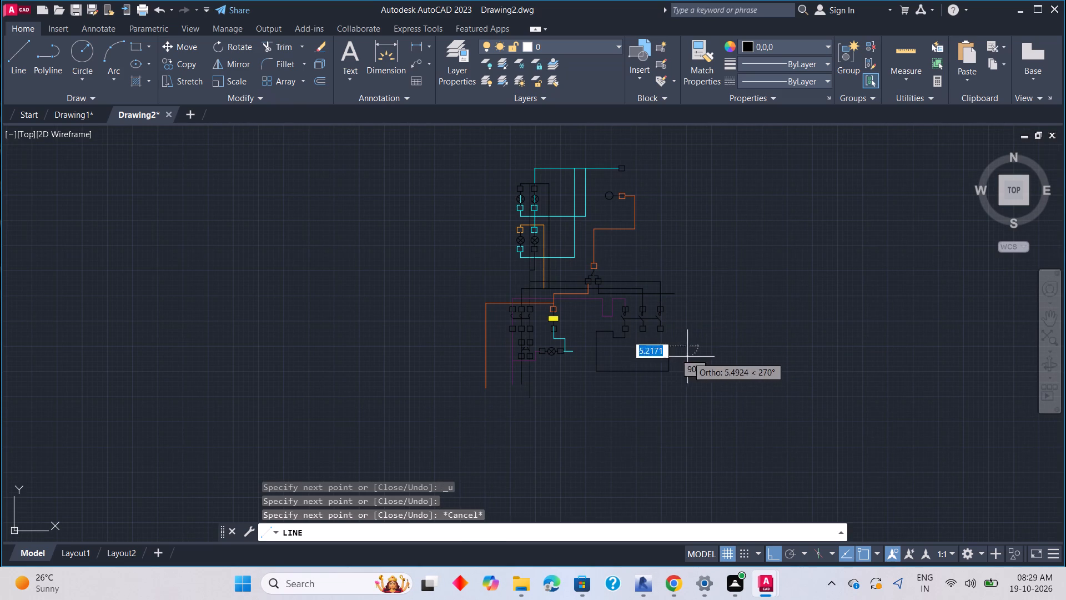
{"action": "key", "text": "Escape"}
Copy the three-pole switch's third lower square twice at a lower level, beside the new wire's rising segment and inside its loop.
{"action": "scroll", "coordinate": [647, 331], "scroll_direction": "up", "scroll_amount": 2}
{"action": "middle_click_drag", "start_coordinate": [625, 386], "coordinate": [663, 380]}
{"action": "scroll", "coordinate": [636, 393], "scroll_direction": "up", "scroll_amount": 2}
{"action": "middle_click_drag", "start_coordinate": [641, 411], "coordinate": [653, 398]}
{"action": "scroll", "coordinate": [659, 391], "scroll_direction": "down", "scroll_amount": 2}
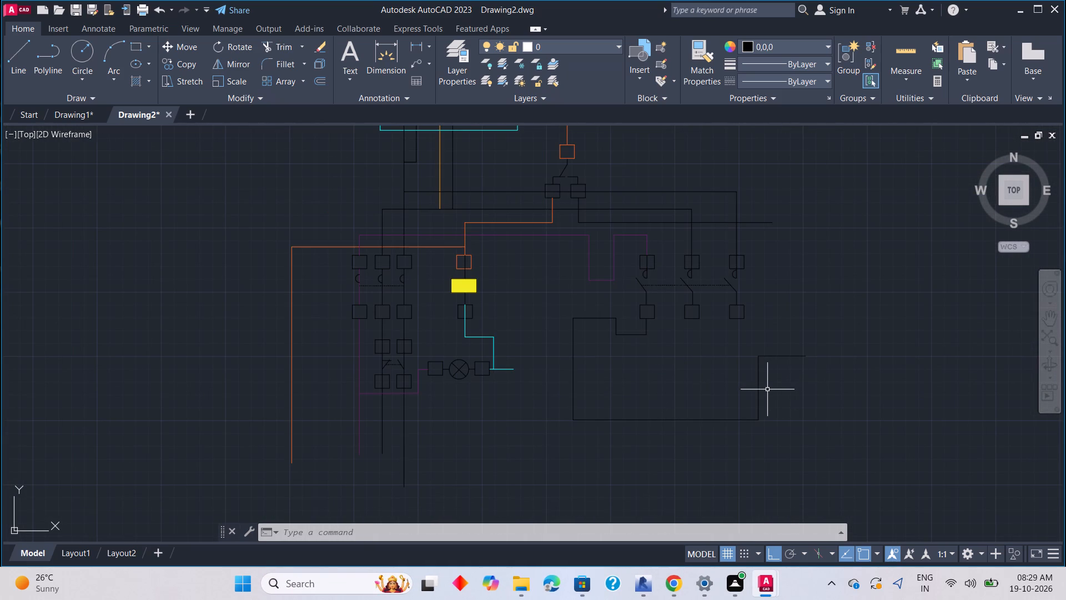
{"action": "left_click", "coordinate": [738, 318]}
{"action": "right_click", "coordinate": [772, 338]}
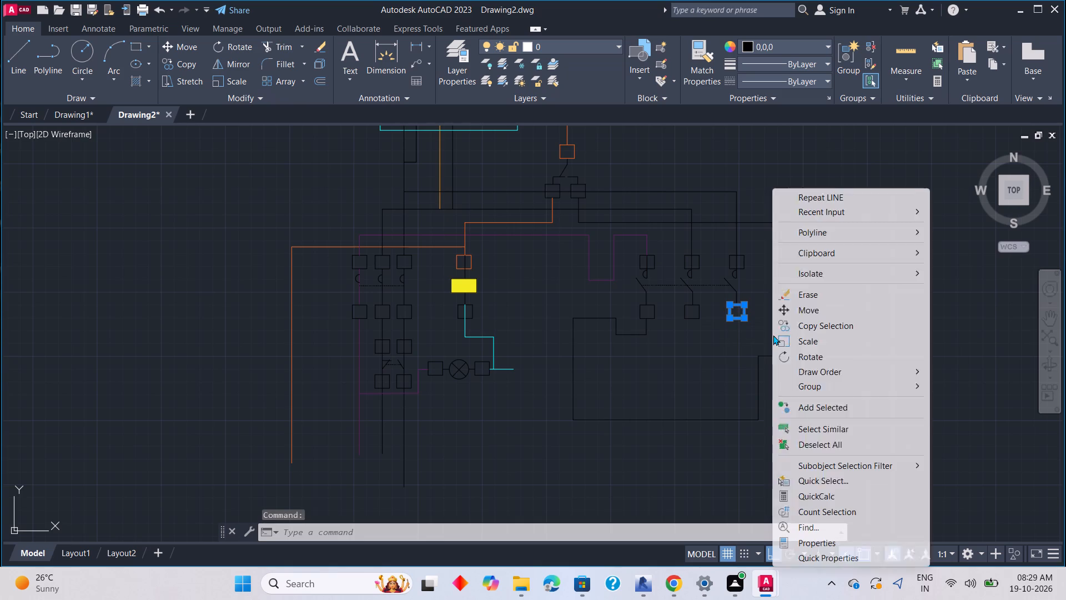
{"action": "left_click", "coordinate": [810, 320]}
{"action": "left_click", "coordinate": [736, 304]}
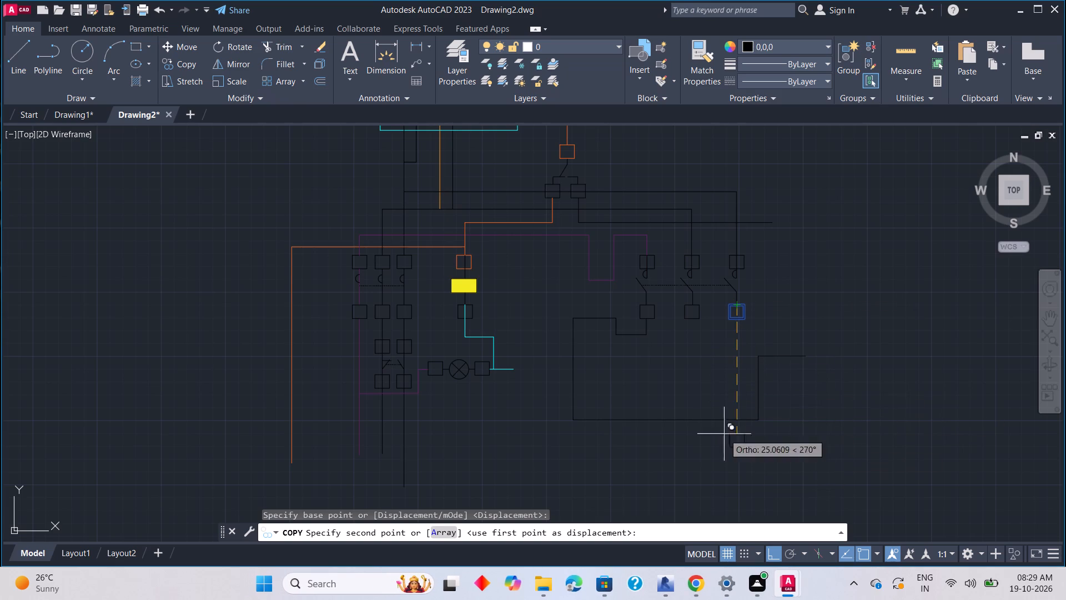
{"action": "left_click", "coordinate": [775, 557]}
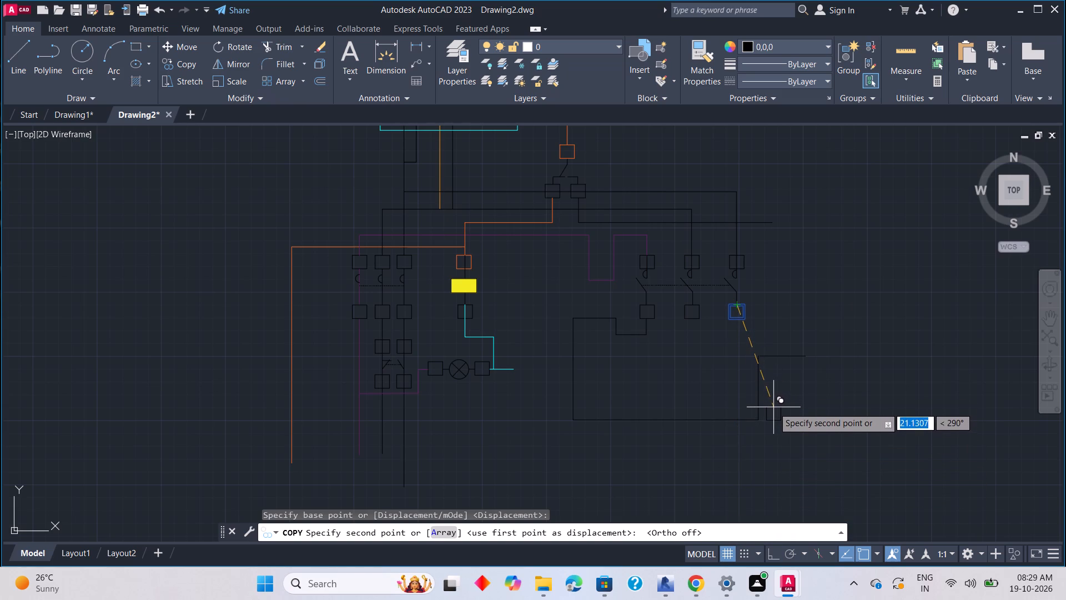
{"action": "left_click", "coordinate": [770, 374]}
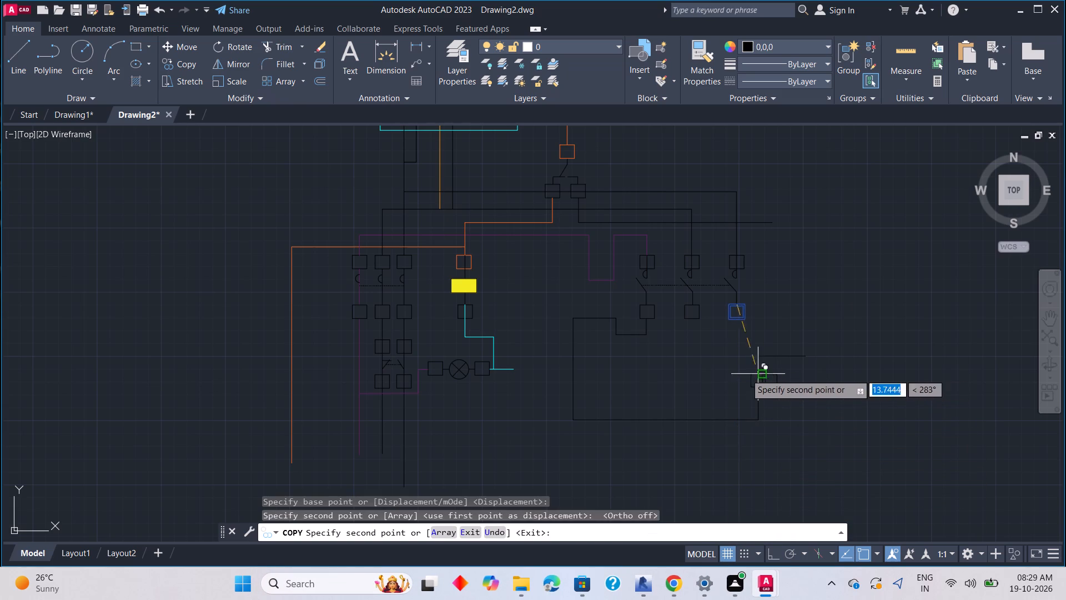
{"action": "left_click", "coordinate": [671, 375]}
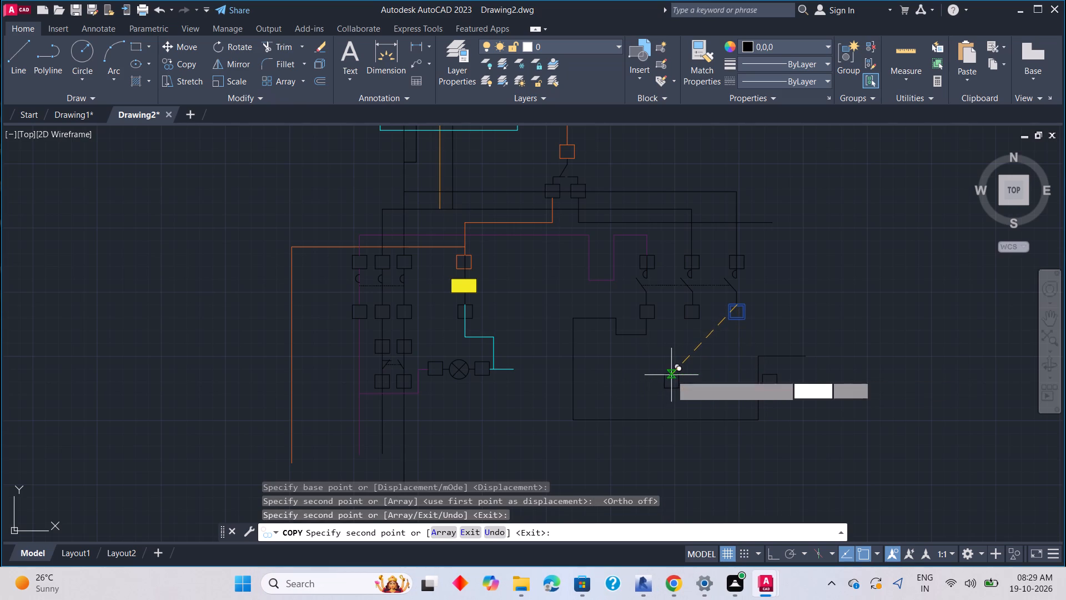
{"action": "key", "text": "Escape"}
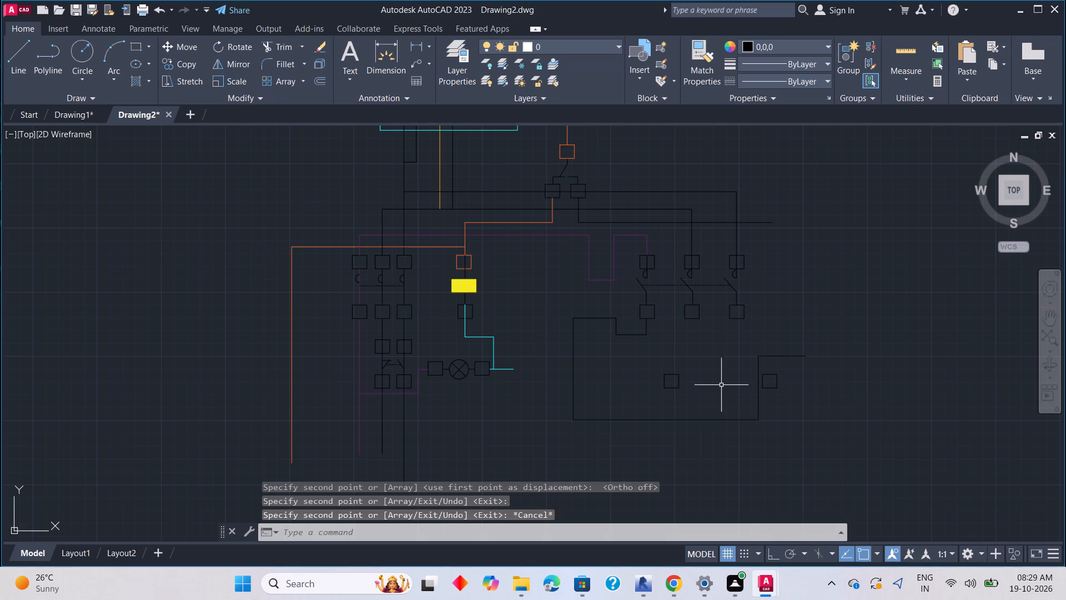
Draw a stepped wire from the three-pole switch's third lower square down, right, and about 4.8 units down to the outer copied square.
{"action": "key", "text": "l"}
{"action": "key", "text": "space"}
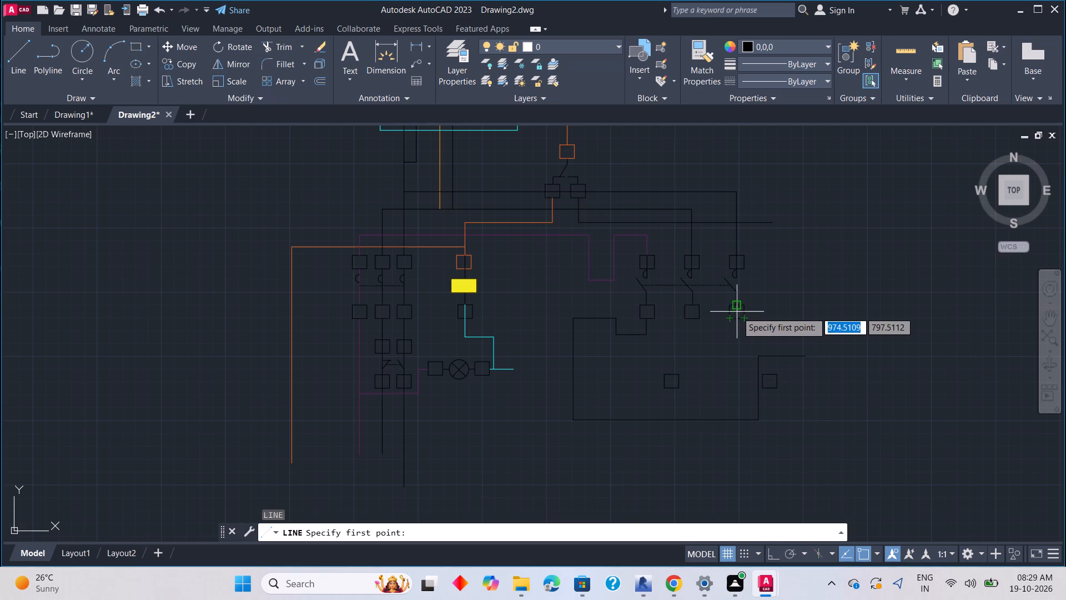
{"action": "left_click", "coordinate": [736, 321]}
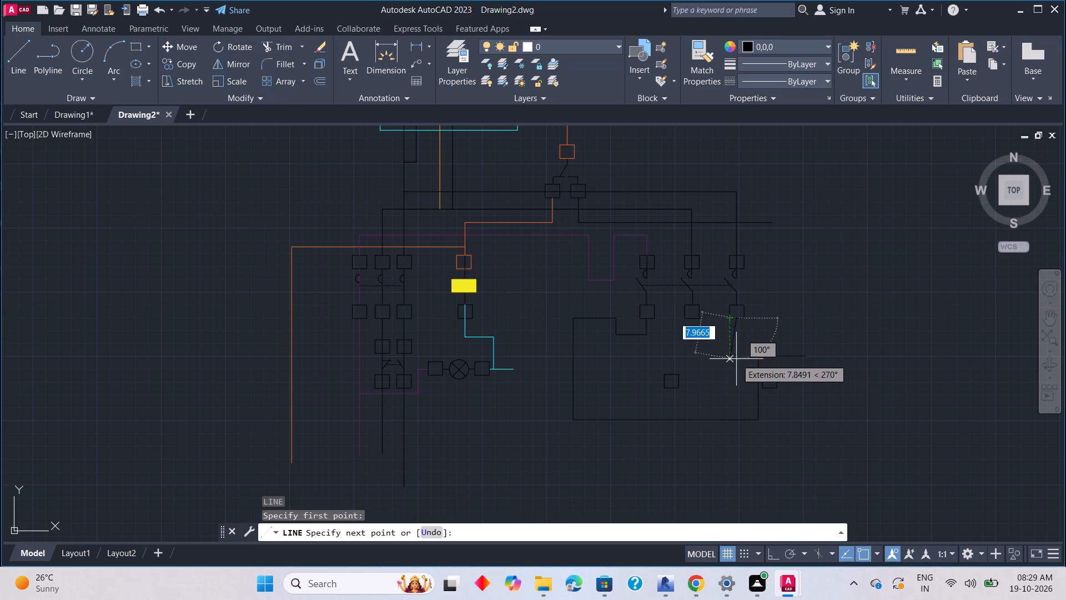
{"action": "left_click_drag", "start_coordinate": [770, 552], "coordinate": [769, 544]}
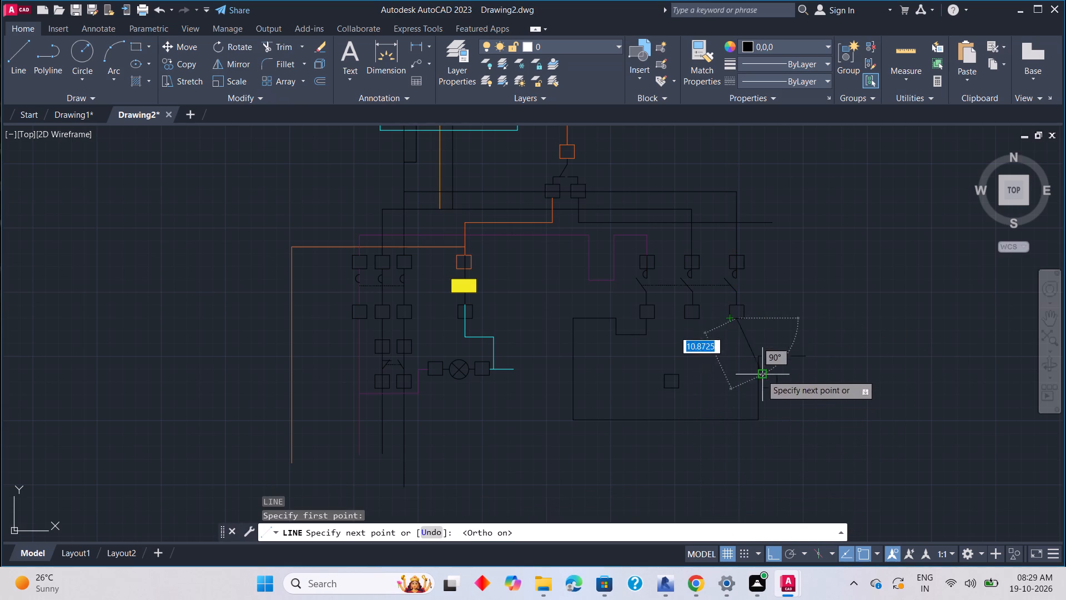
{"action": "left_click", "coordinate": [736, 350]}
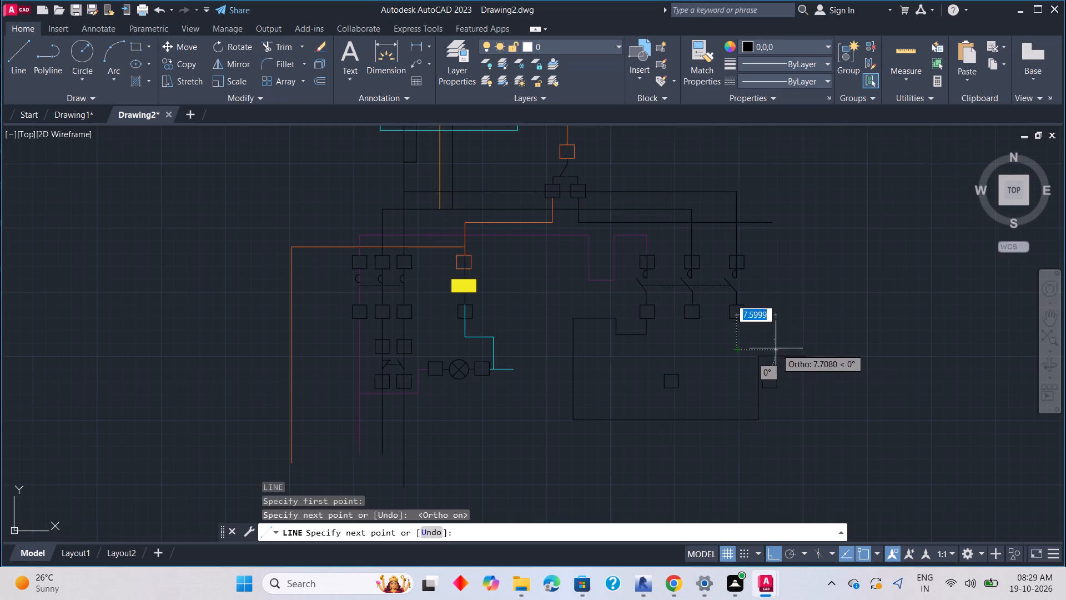
{"action": "scroll", "coordinate": [775, 348], "scroll_direction": "up", "scroll_amount": 3}
{"action": "left_click", "coordinate": [752, 367]}
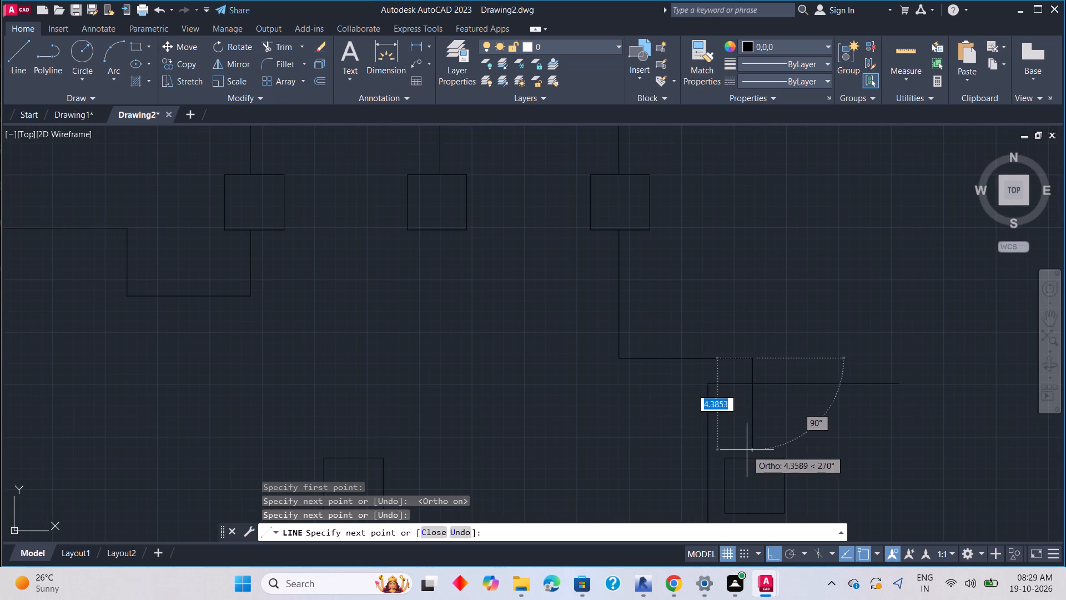
{"action": "scroll", "coordinate": [751, 457], "scroll_direction": "up", "scroll_amount": 2}
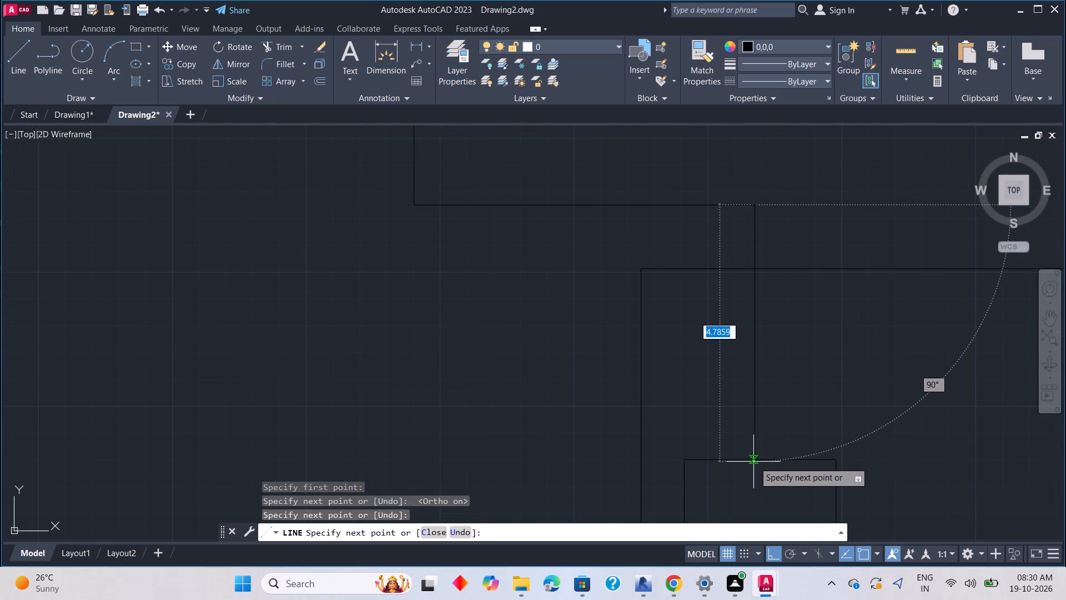
{"action": "left_click", "coordinate": [755, 462]}
{"action": "key", "text": "Escape"}
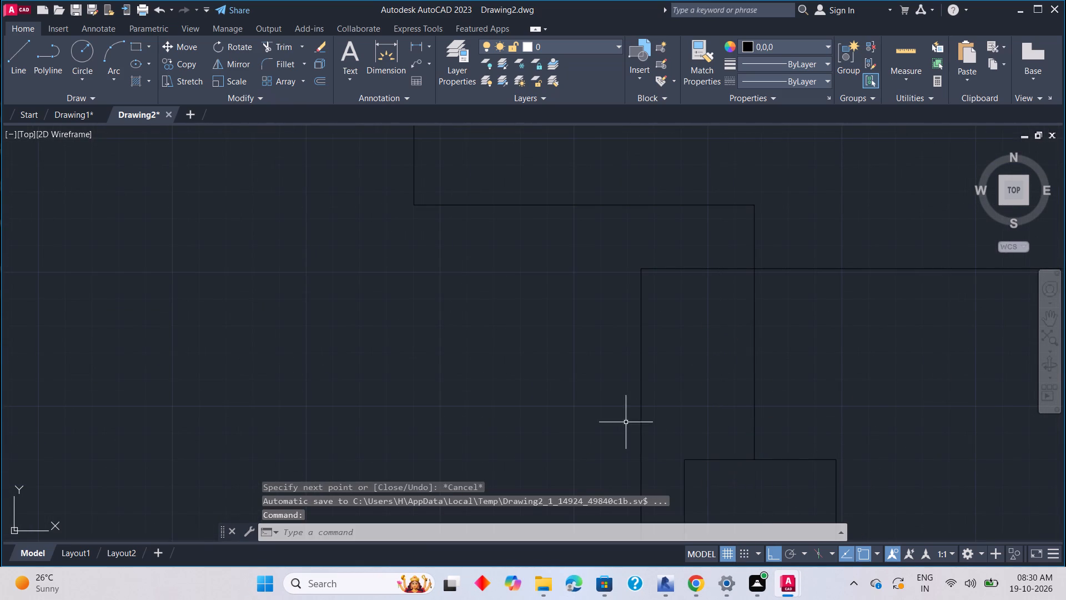
Draw a stepped wire from the inner copied square's top edge up, about 4 units right, and up to the switch's second lower square.
{"action": "scroll", "coordinate": [626, 422], "scroll_direction": "down", "scroll_amount": 4}
{"action": "middle_click_drag", "start_coordinate": [571, 430], "coordinate": [724, 429]}
{"action": "type", "text": "l"}
{"action": "key", "text": "space"}
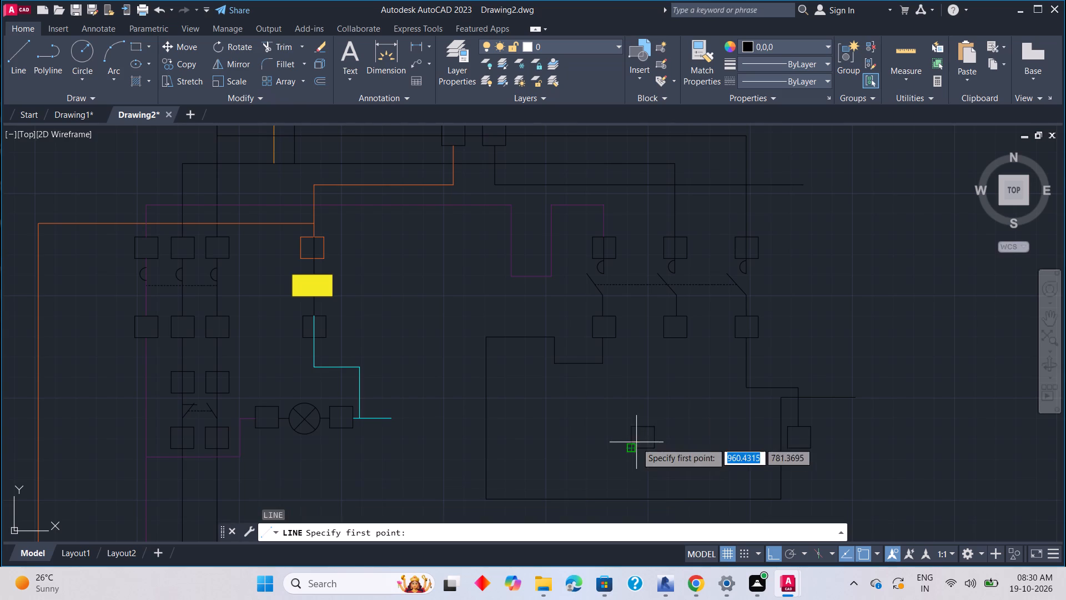
{"action": "scroll", "coordinate": [644, 428], "scroll_direction": "up", "scroll_amount": 2}
{"action": "left_click", "coordinate": [641, 426]}
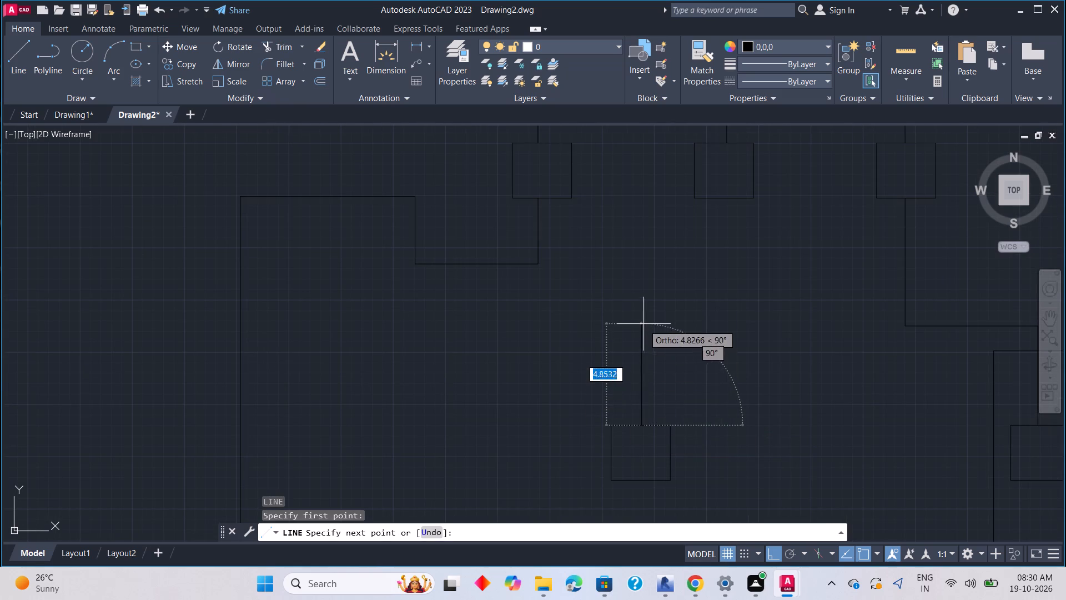
{"action": "middle_click_drag", "start_coordinate": [643, 324], "coordinate": [643, 444]}
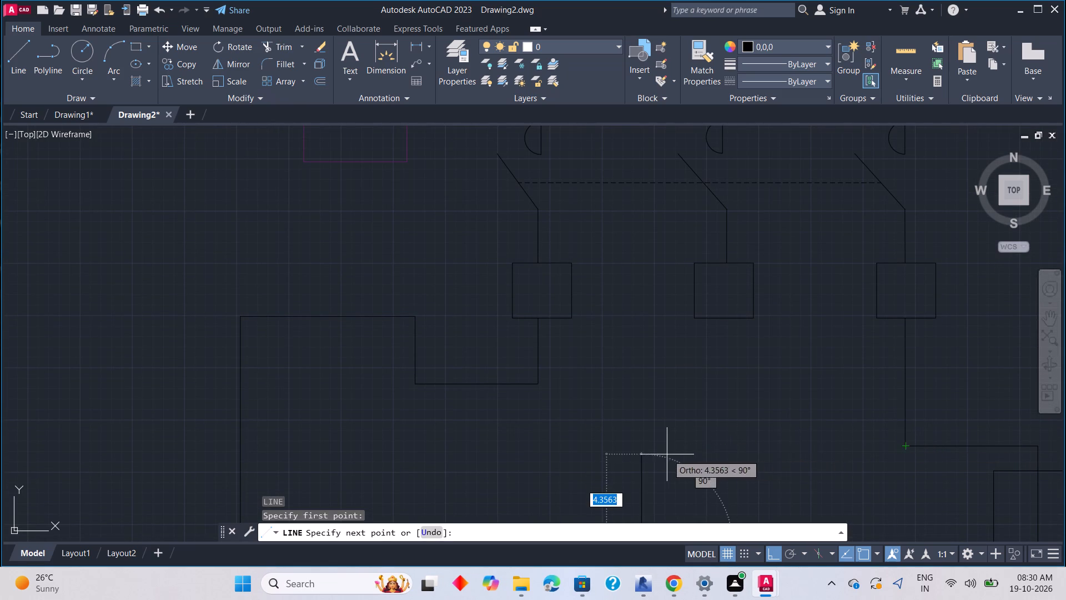
{"action": "left_click", "coordinate": [660, 451]}
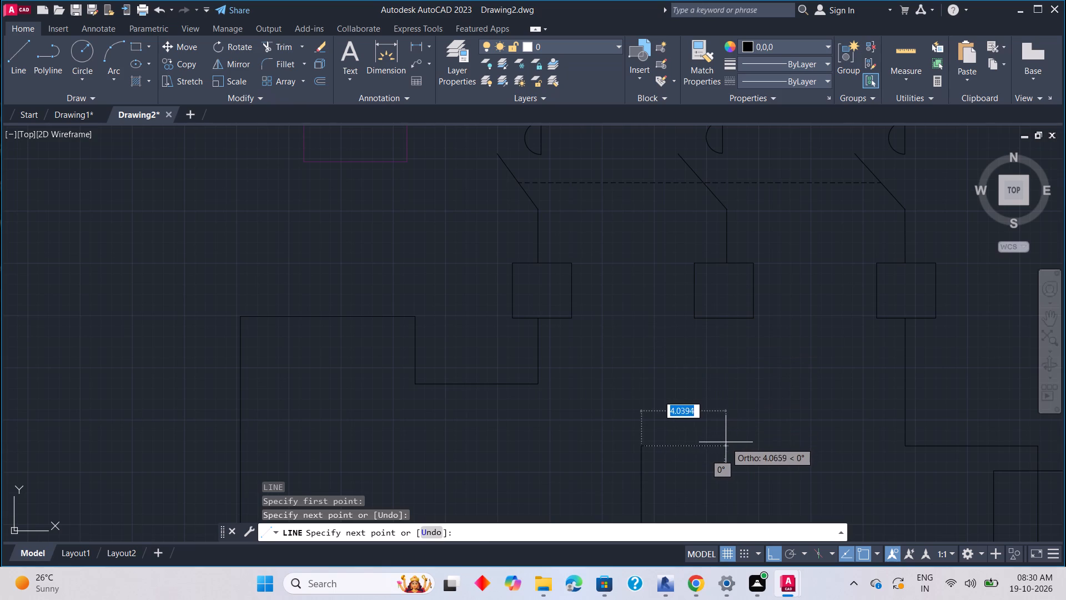
{"action": "left_click_drag", "start_coordinate": [724, 443], "coordinate": [723, 437]}
{"action": "left_click", "coordinate": [723, 319]}
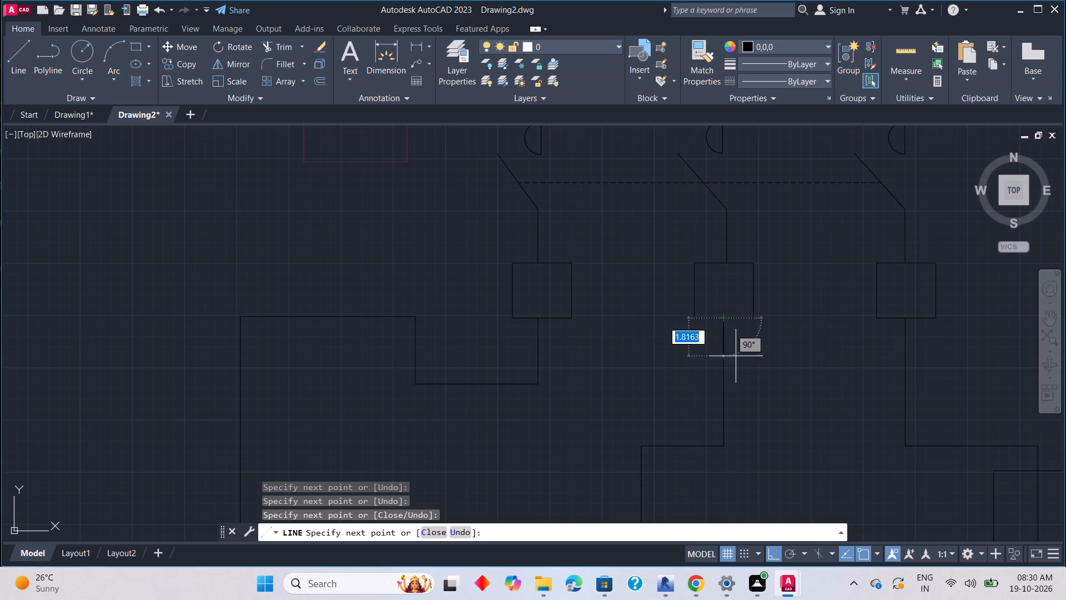
{"action": "key", "text": "Escape"}
Trim away the first pole's looping wire beyond its long left vertical: the short end run, the rising segment and the bottom run.
{"action": "scroll", "coordinate": [759, 432], "scroll_direction": "down", "scroll_amount": 3}
{"action": "middle_click_drag", "start_coordinate": [762, 449], "coordinate": [745, 397]}
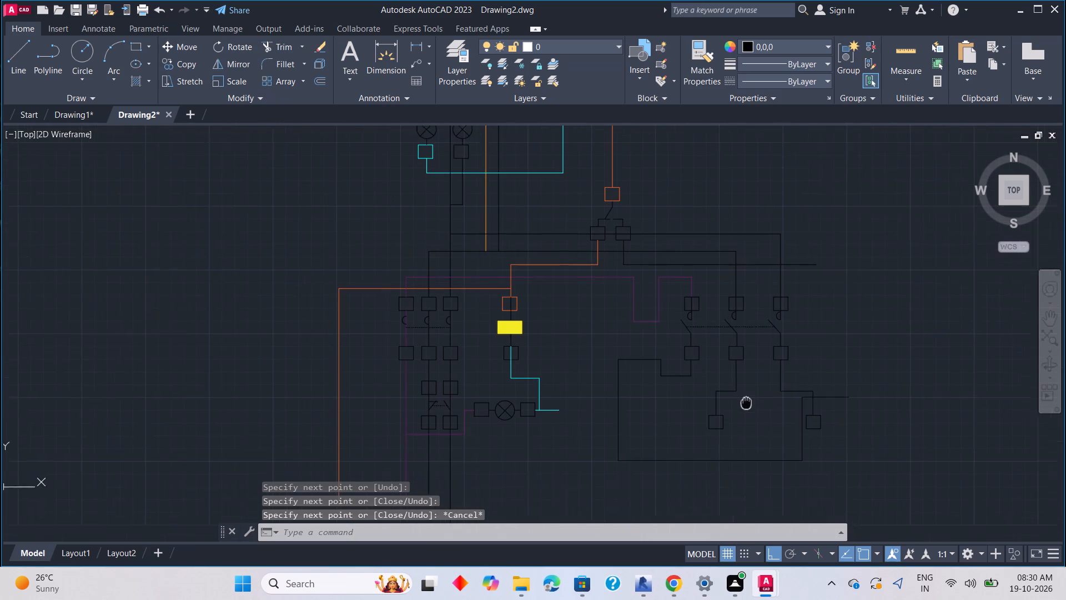
{"action": "middle_click_drag", "start_coordinate": [745, 397], "coordinate": [741, 385]}
{"action": "scroll", "coordinate": [790, 398], "scroll_direction": "up", "scroll_amount": 2}
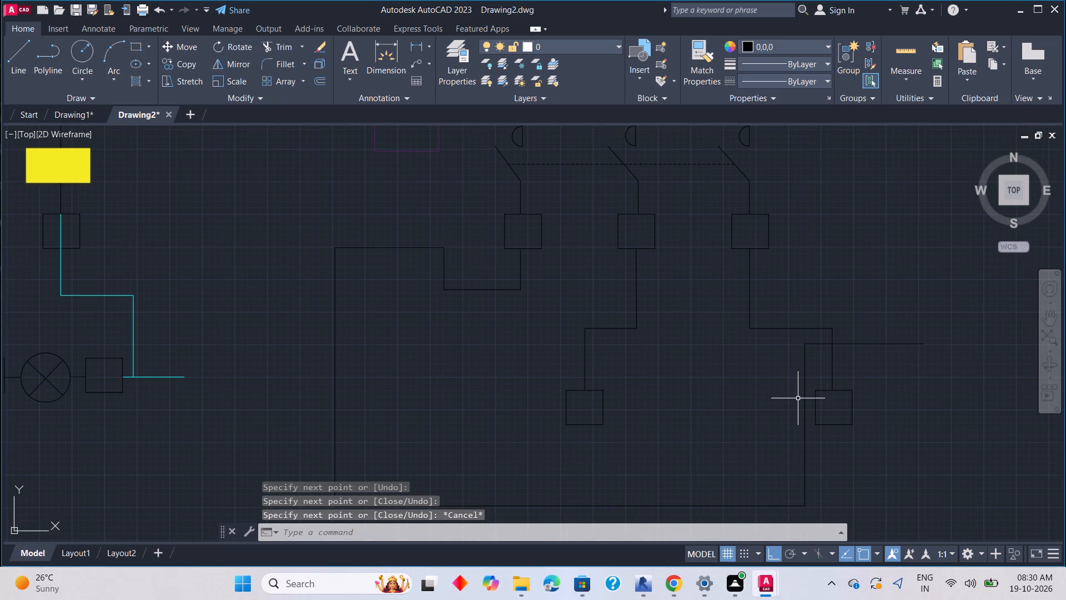
{"action": "type", "text": "tr"}
{"action": "key", "text": "space"}
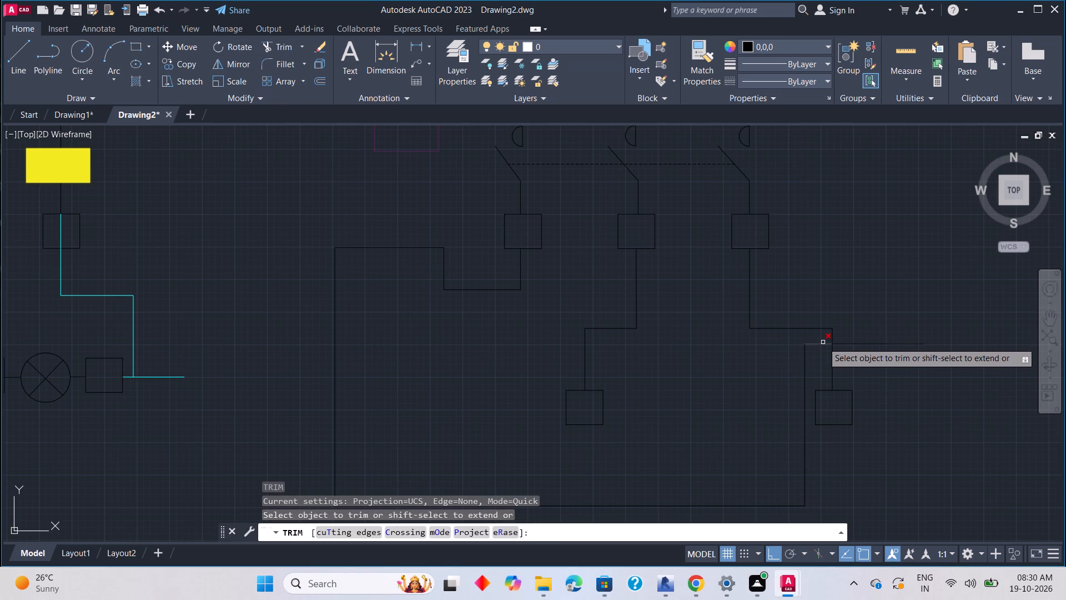
{"action": "left_click", "coordinate": [823, 342]}
{"action": "left_click", "coordinate": [864, 343]}
{"action": "left_click", "coordinate": [803, 384]}
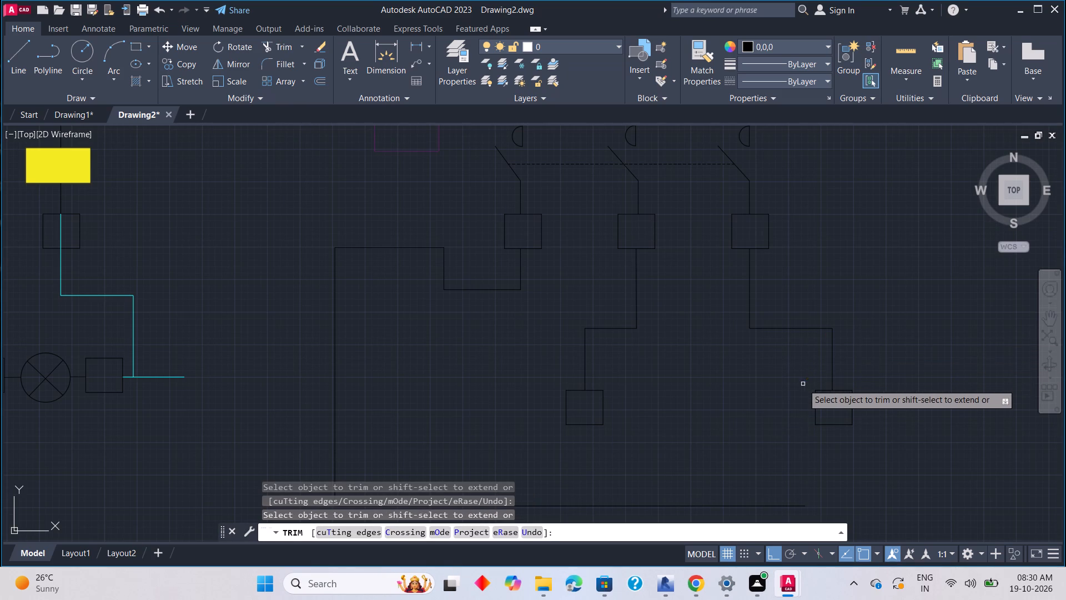
{"action": "scroll", "coordinate": [836, 466], "scroll_direction": "down", "scroll_amount": 2}
{"action": "middle_click_drag", "start_coordinate": [836, 474], "coordinate": [799, 419]}
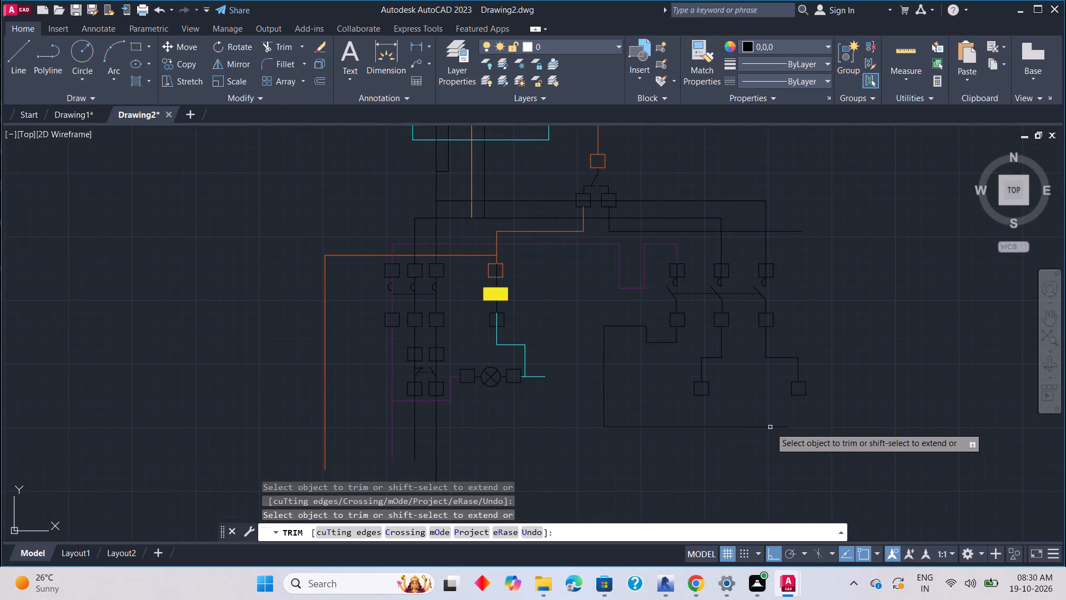
{"action": "left_click", "coordinate": [770, 426]}
{"action": "key", "text": "Escape"}
Extend the first pole's left vertical wire about 10.9 units further down and continue it with a horizontal run to the right.
{"action": "key", "text": "l"}
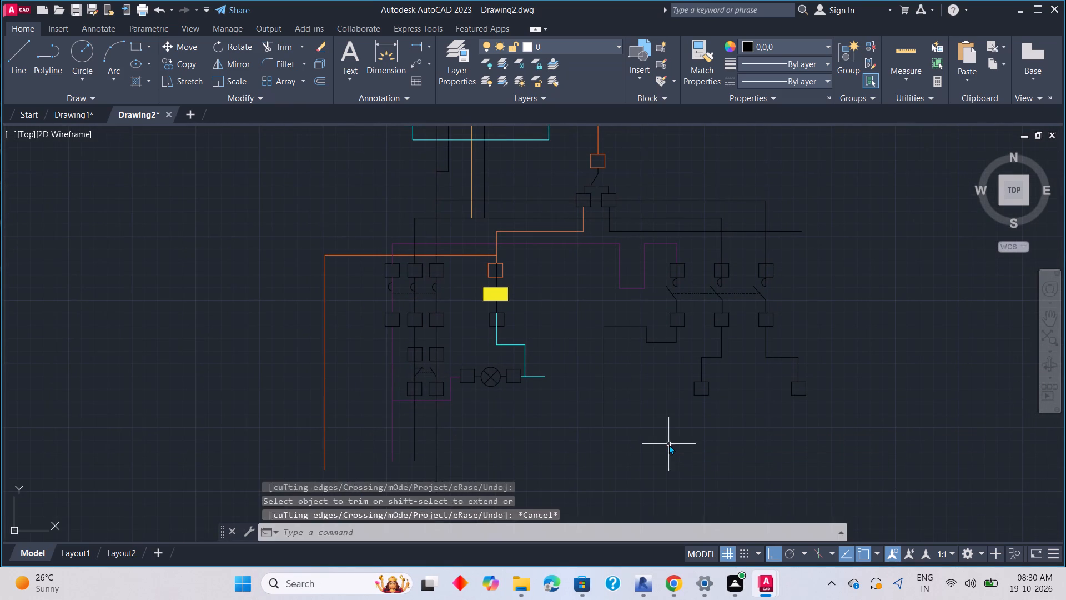
{"action": "key", "text": "space"}
{"action": "left_click", "coordinate": [605, 425]}
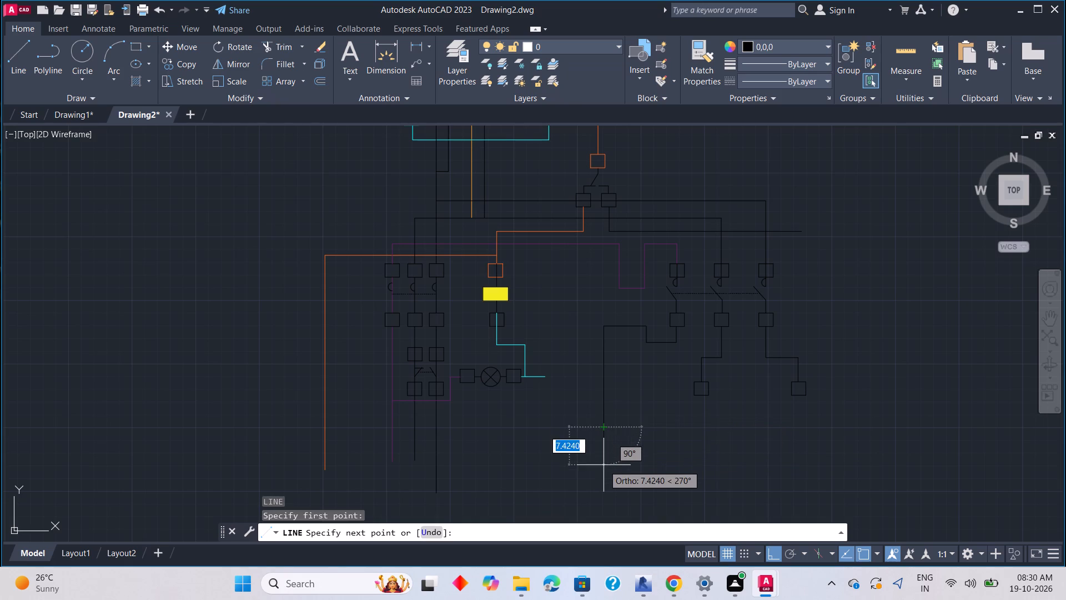
{"action": "middle_click_drag", "start_coordinate": [604, 465], "coordinate": [598, 378]}
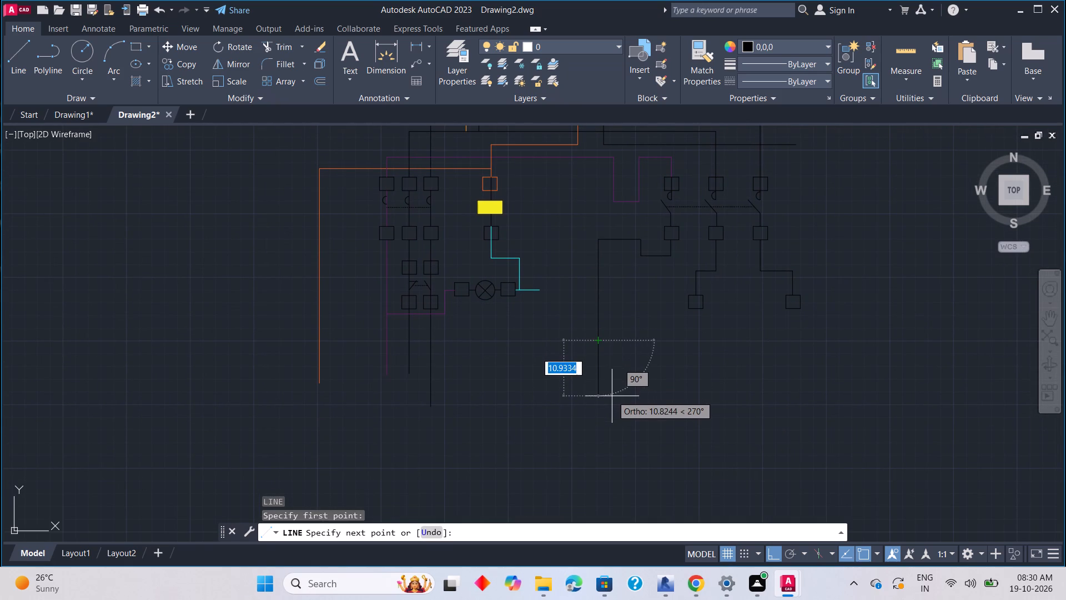
{"action": "left_click", "coordinate": [612, 396]}
{"action": "scroll", "coordinate": [748, 394], "scroll_direction": "down", "scroll_amount": 2}
{"action": "middle_click_drag", "start_coordinate": [748, 394], "coordinate": [736, 420]}
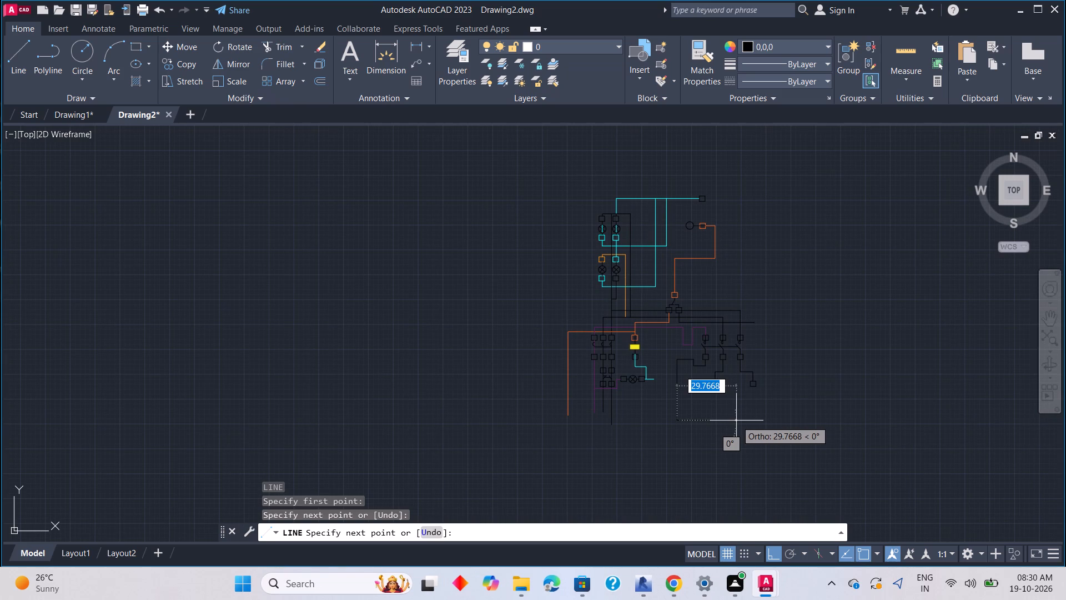
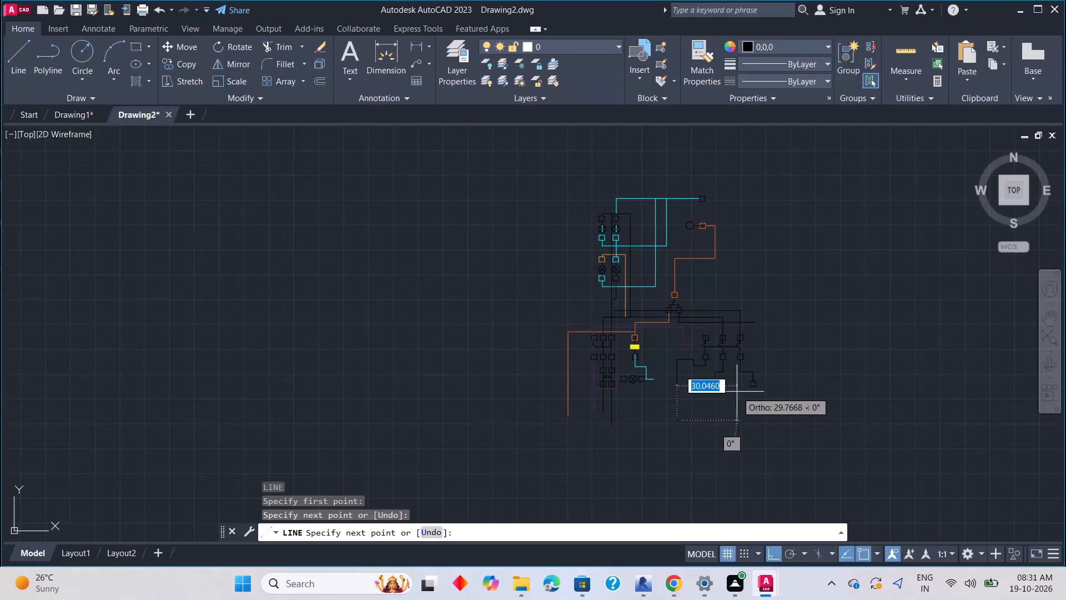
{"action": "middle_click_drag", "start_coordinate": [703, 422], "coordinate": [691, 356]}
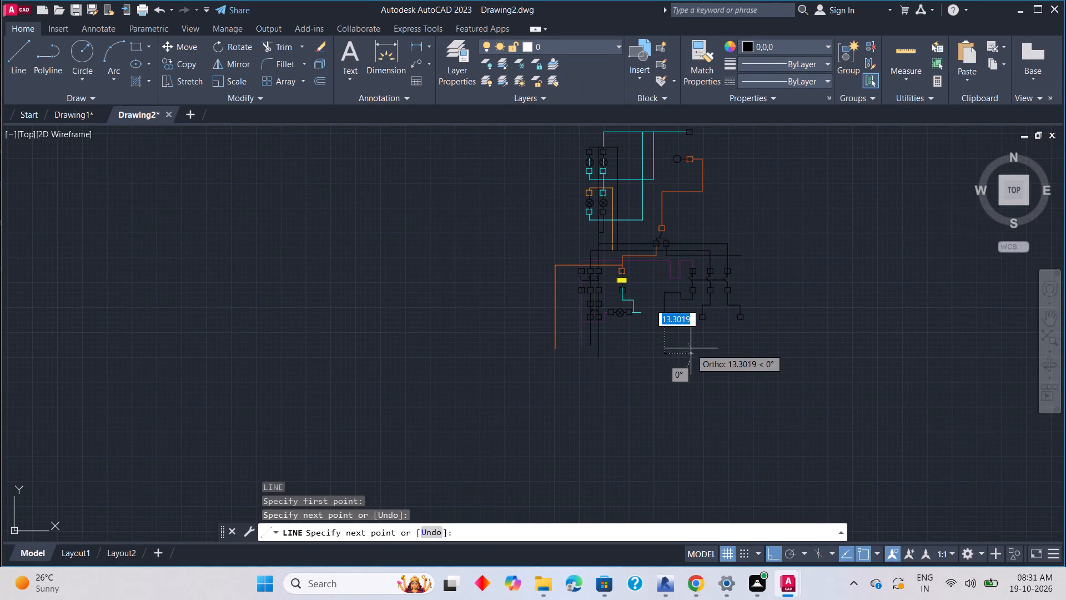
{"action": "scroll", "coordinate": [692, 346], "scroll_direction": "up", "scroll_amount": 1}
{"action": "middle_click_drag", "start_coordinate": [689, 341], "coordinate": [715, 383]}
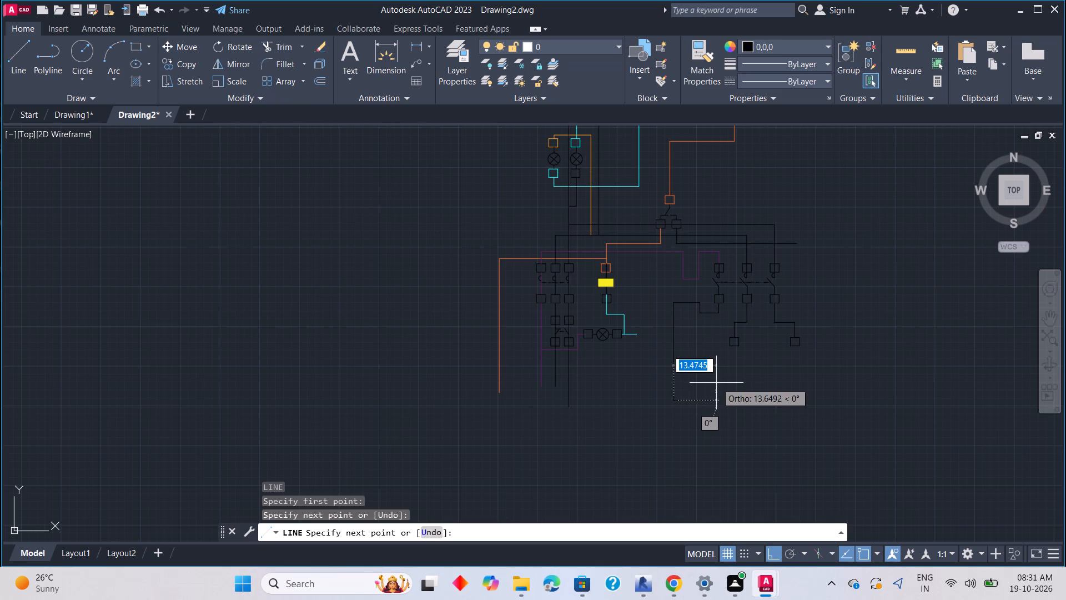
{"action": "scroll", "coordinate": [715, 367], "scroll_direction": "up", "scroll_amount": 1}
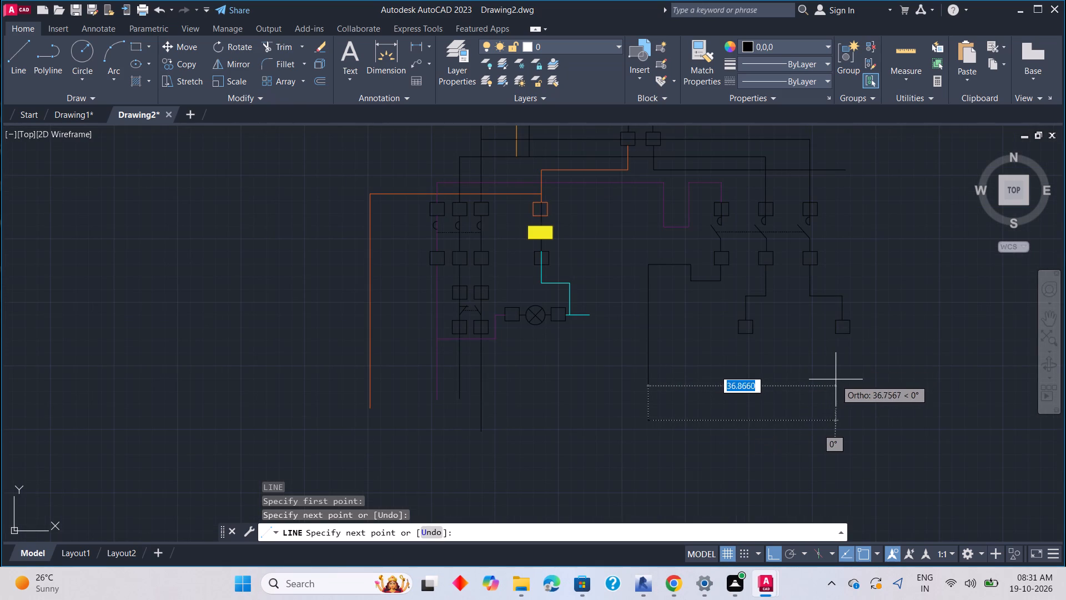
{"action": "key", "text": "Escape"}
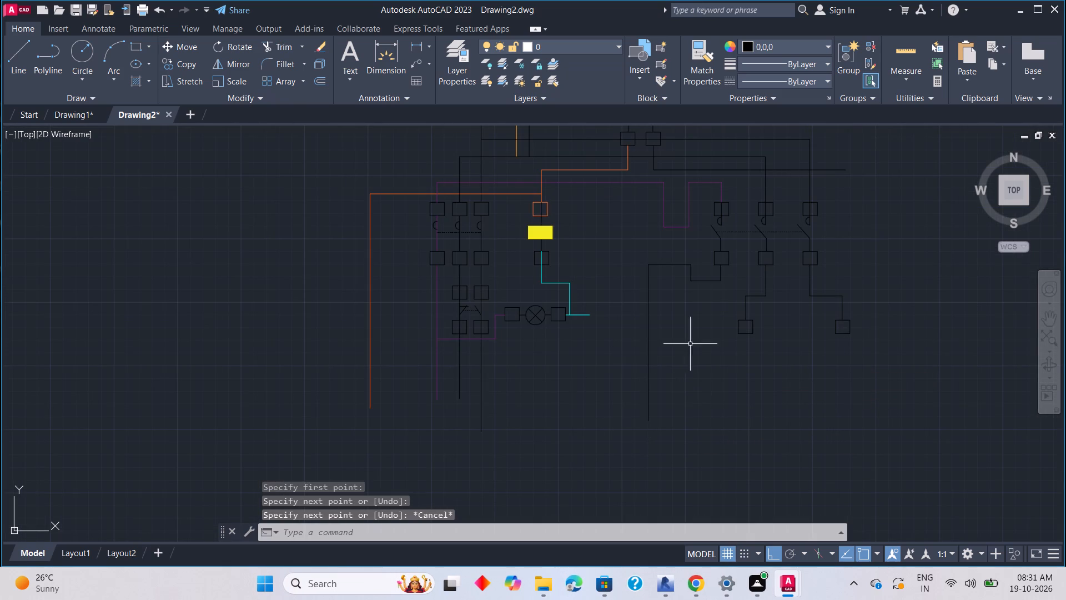
Copy the inner terminal square below the three-pole switch straight down by about 13 units.
{"action": "left_click", "coordinate": [753, 334]}
{"action": "right_click", "coordinate": [751, 343]}
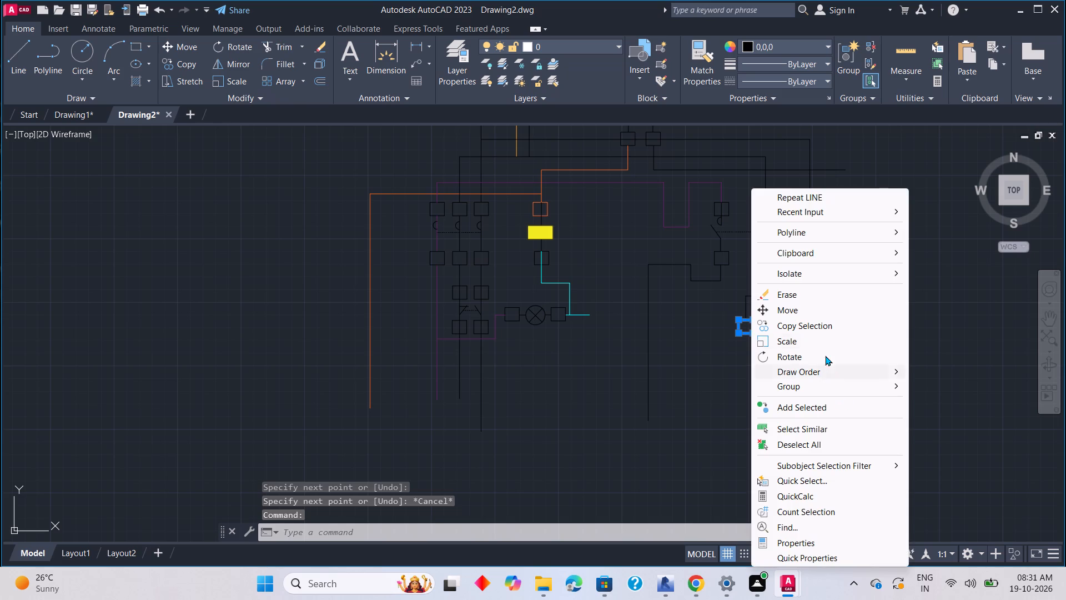
{"action": "left_click", "coordinate": [807, 328]}
{"action": "left_click", "coordinate": [745, 316]}
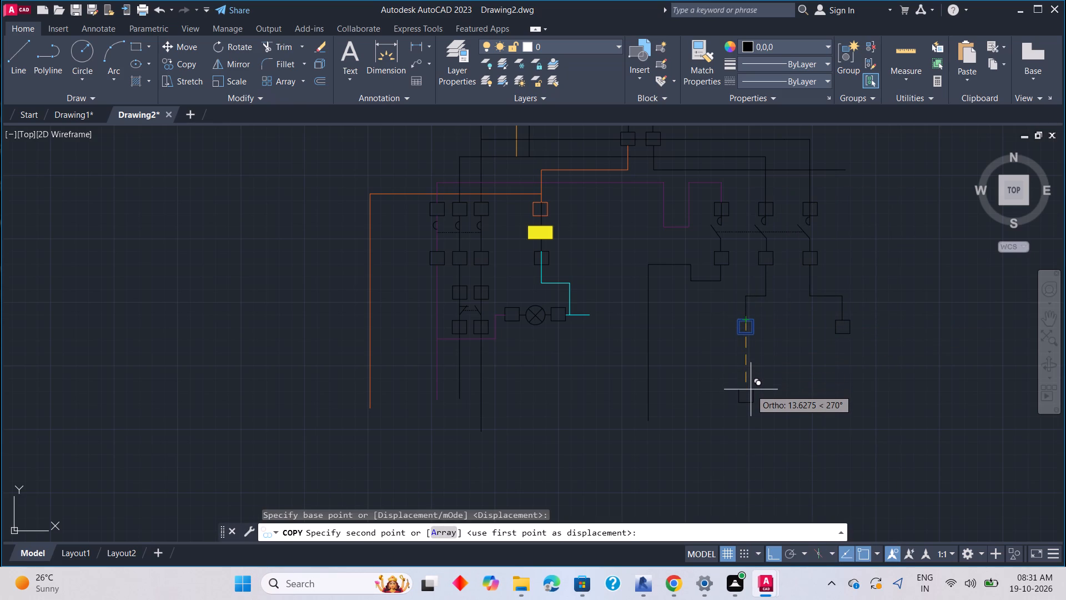
{"action": "left_click", "coordinate": [750, 386]}
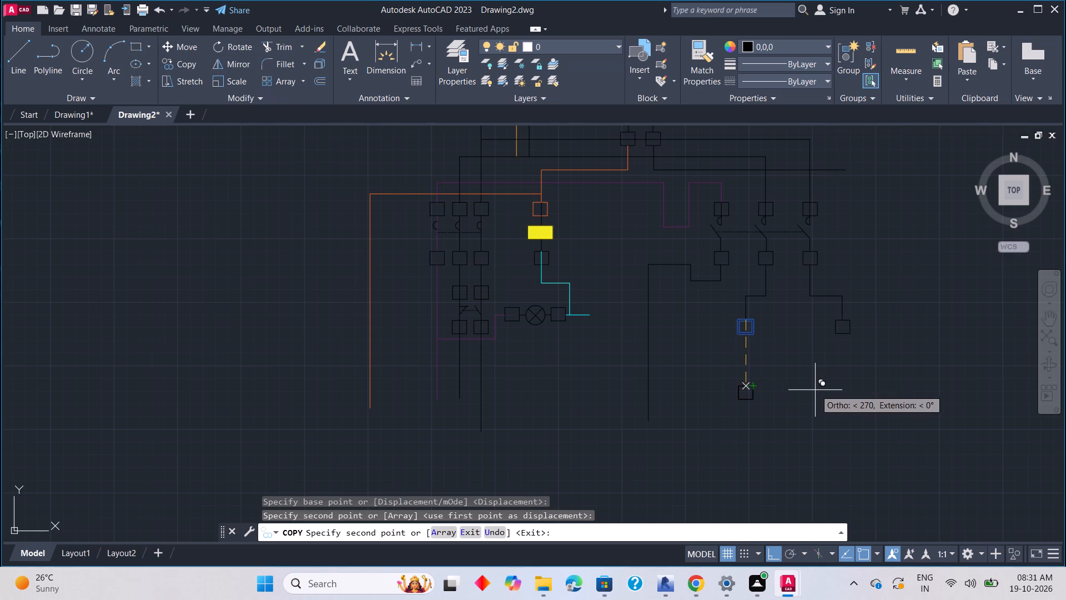
{"action": "key", "text": "Escape"}
Copy the outer terminal square straight down, level with the lower inner square.
{"action": "left_click", "coordinate": [841, 336]}
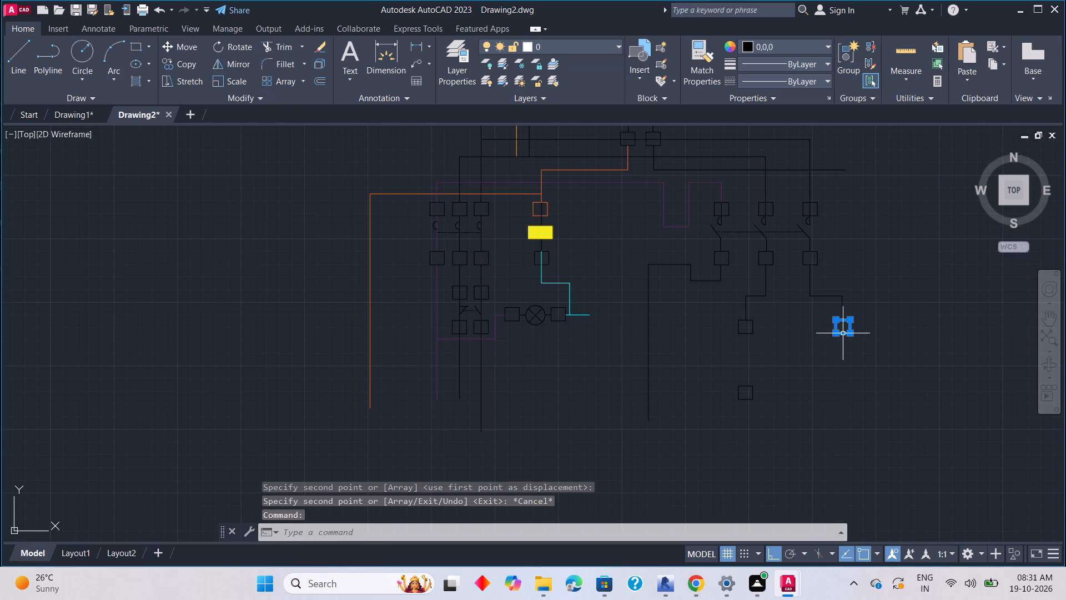
{"action": "right_click", "coordinate": [858, 342]}
{"action": "left_click", "coordinate": [902, 322]}
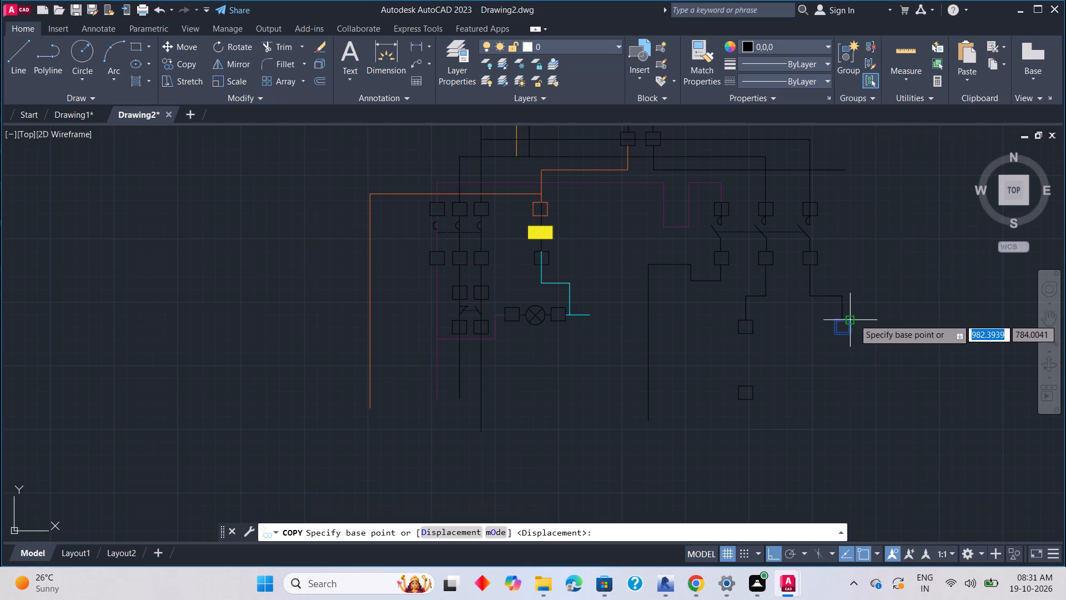
{"action": "left_click", "coordinate": [841, 320]}
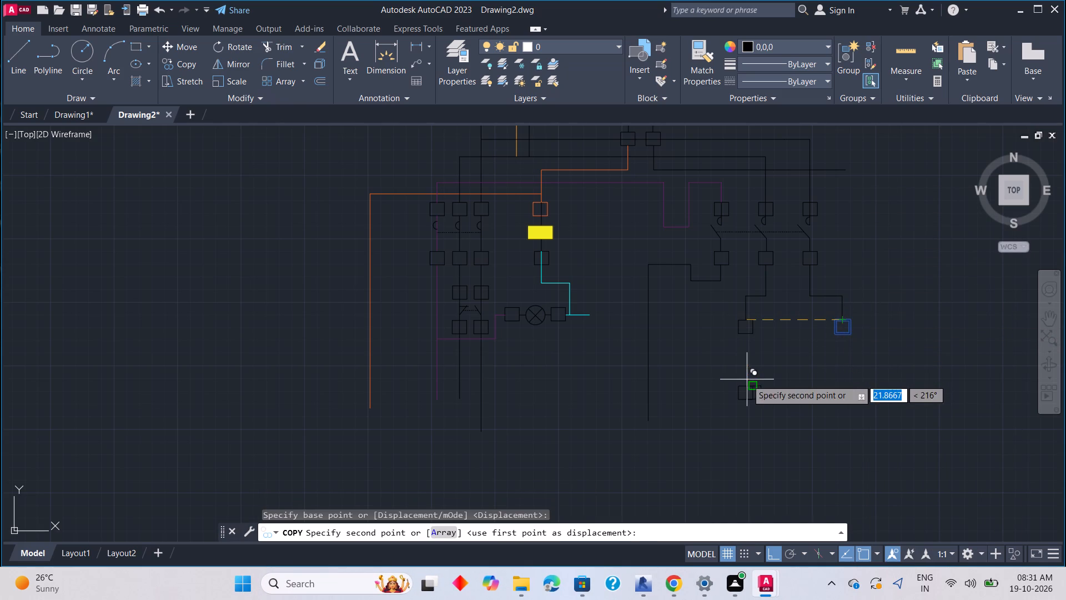
{"action": "left_click", "coordinate": [824, 388]}
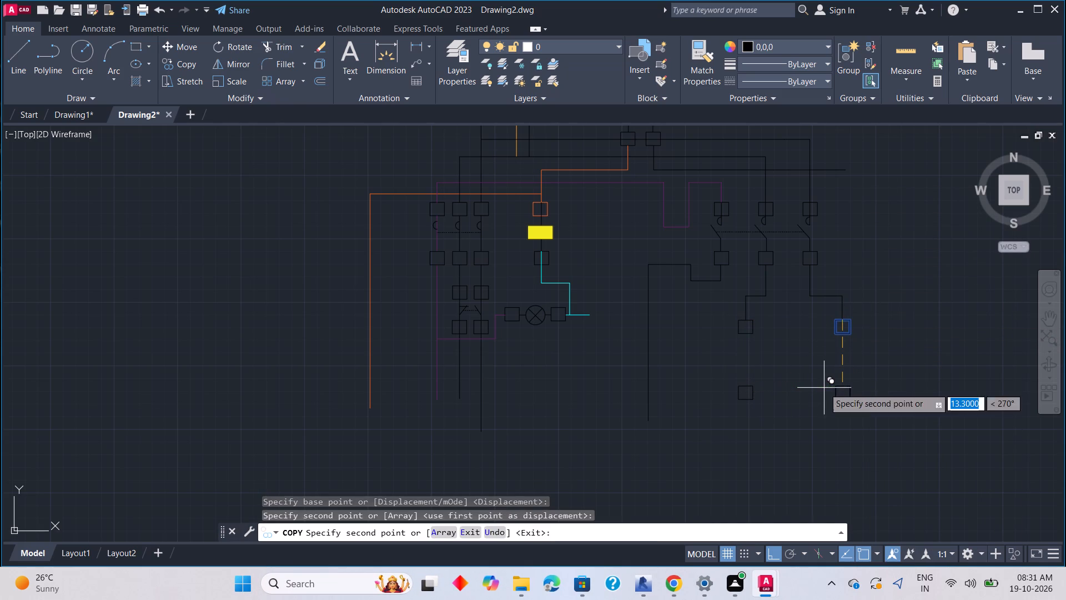
{"action": "key", "text": "Escape"}
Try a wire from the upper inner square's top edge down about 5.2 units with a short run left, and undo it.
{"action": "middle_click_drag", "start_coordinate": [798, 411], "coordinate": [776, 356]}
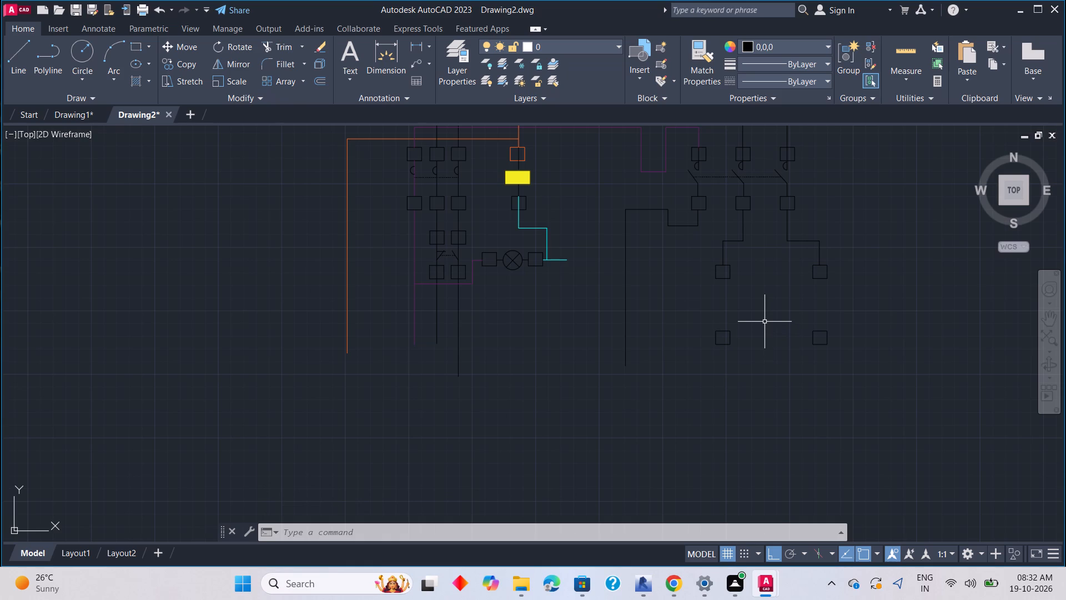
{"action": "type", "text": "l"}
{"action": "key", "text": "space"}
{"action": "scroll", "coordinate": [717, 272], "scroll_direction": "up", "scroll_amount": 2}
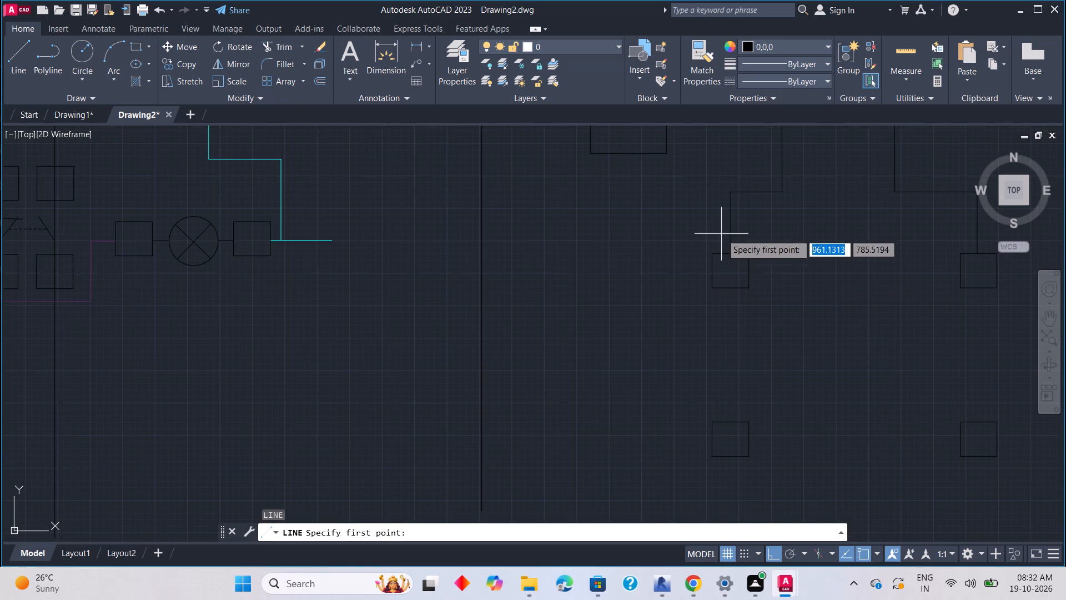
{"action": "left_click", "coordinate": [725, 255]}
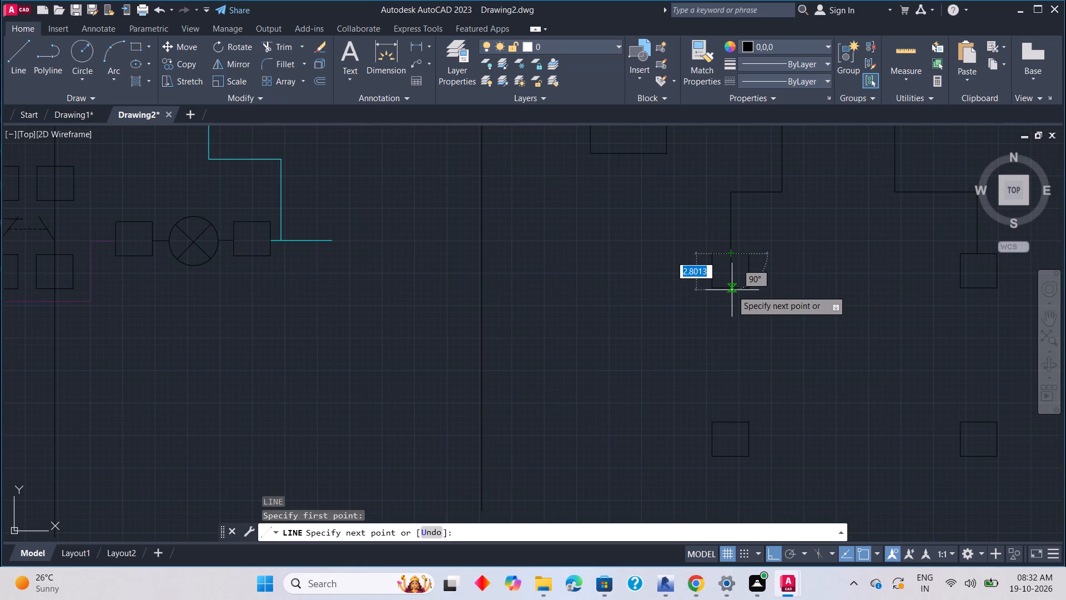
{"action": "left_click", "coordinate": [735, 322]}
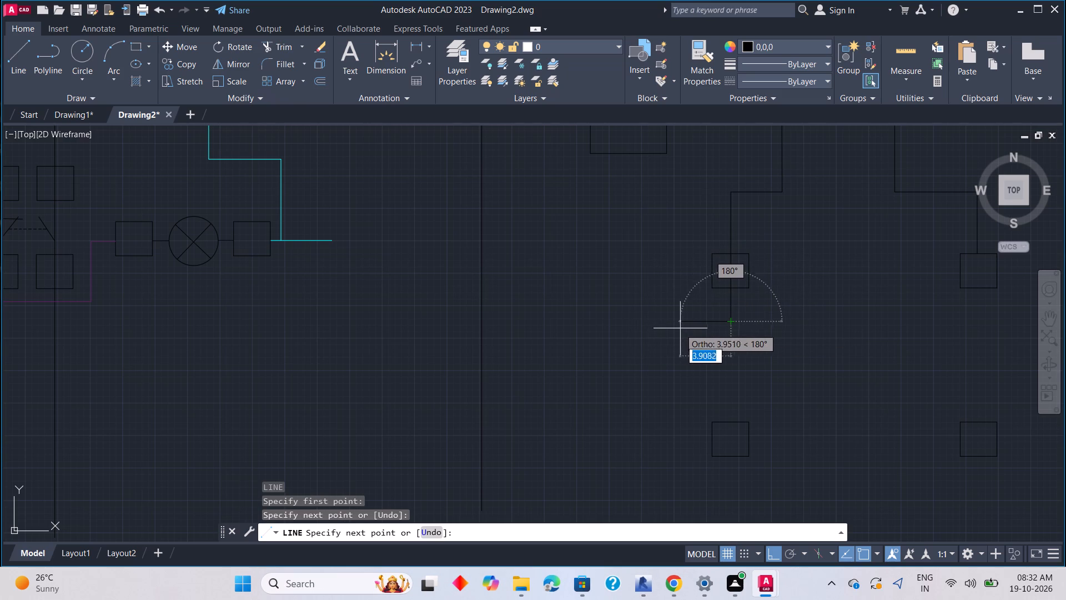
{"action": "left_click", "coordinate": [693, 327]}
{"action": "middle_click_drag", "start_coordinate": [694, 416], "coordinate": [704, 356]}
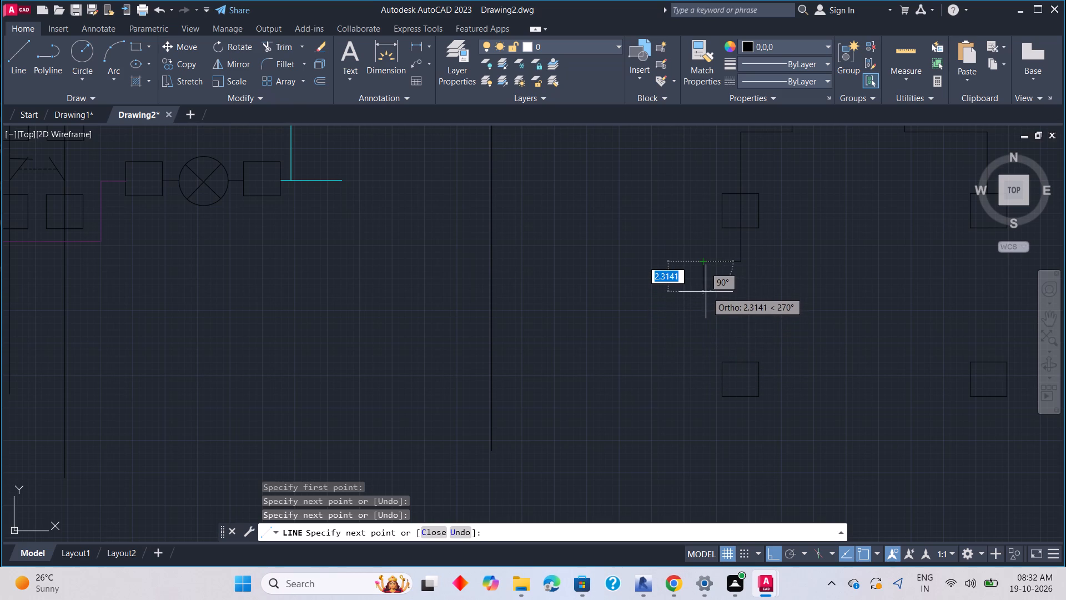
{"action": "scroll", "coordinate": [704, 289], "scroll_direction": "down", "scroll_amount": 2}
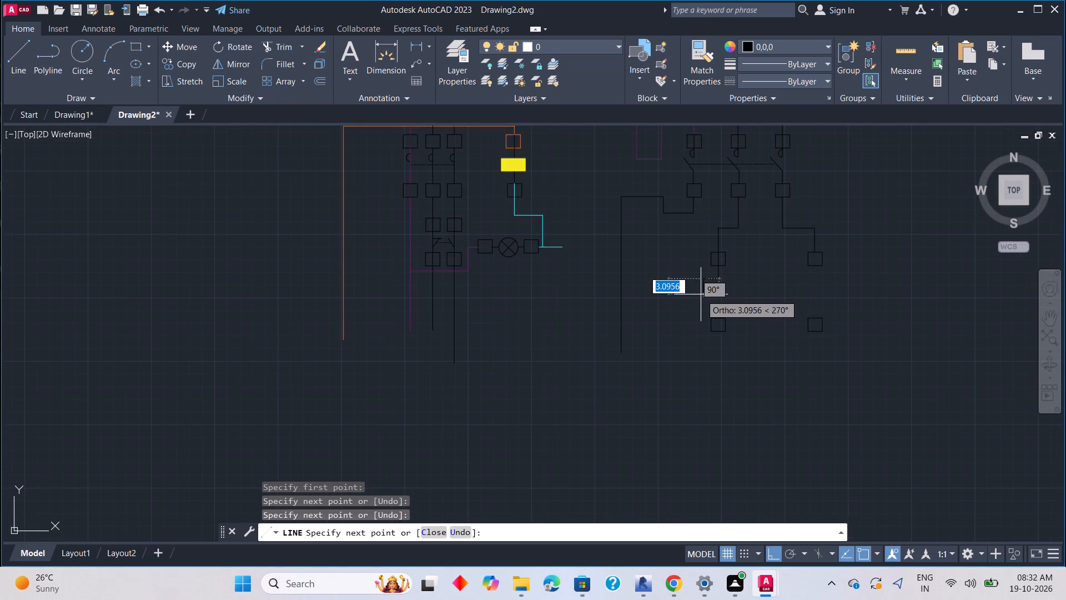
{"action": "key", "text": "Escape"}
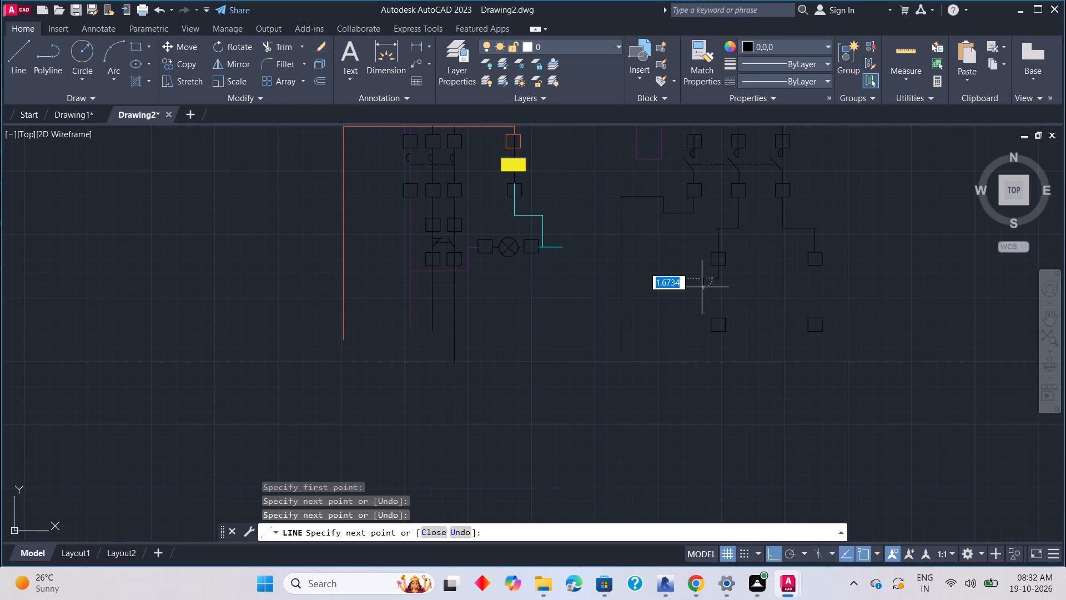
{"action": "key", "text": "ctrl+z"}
Draw a U-shaped wire from the lower inner square's bottom edge down about 3.7 units, right, and up into the lower outer square.
{"action": "middle_click_drag", "start_coordinate": [758, 320], "coordinate": [720, 257]}
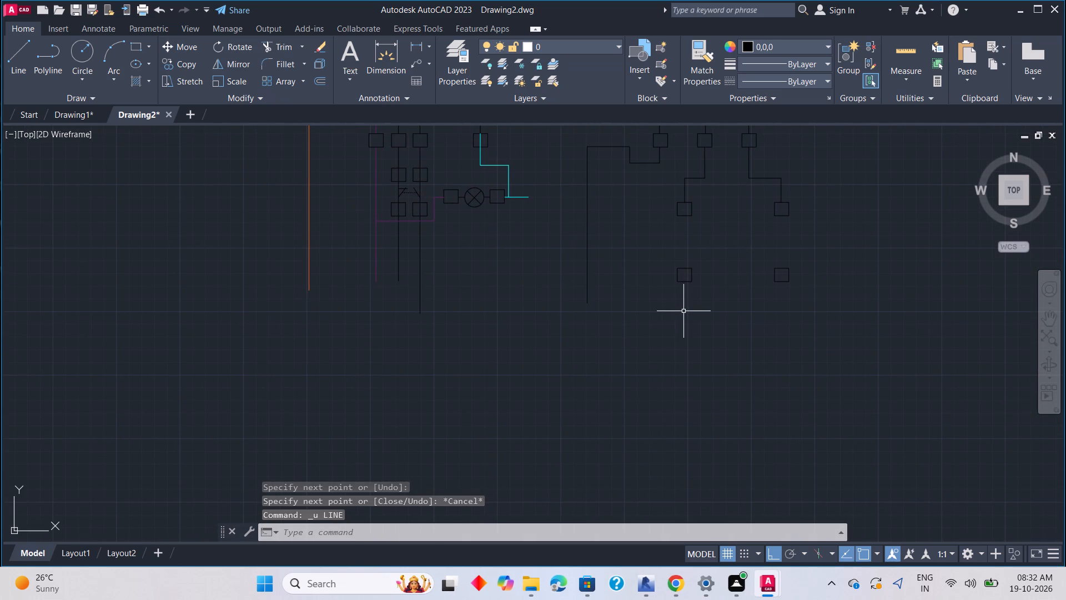
{"action": "key", "text": "l"}
{"action": "key", "text": "space"}
{"action": "scroll", "coordinate": [687, 293], "scroll_direction": "up", "scroll_amount": 2}
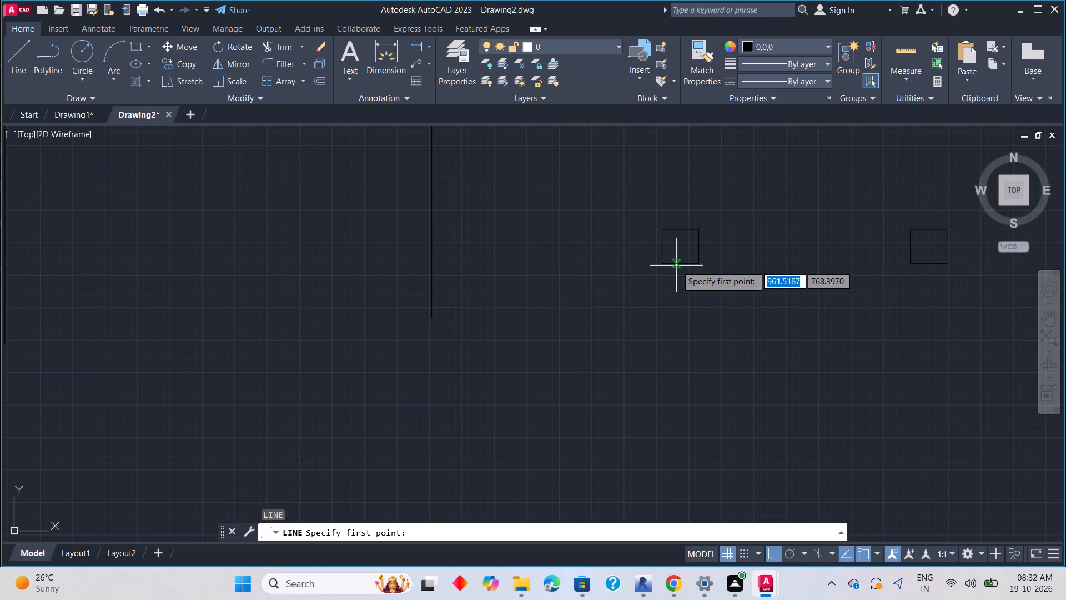
{"action": "left_click", "coordinate": [678, 266]}
{"action": "left_click", "coordinate": [680, 311]}
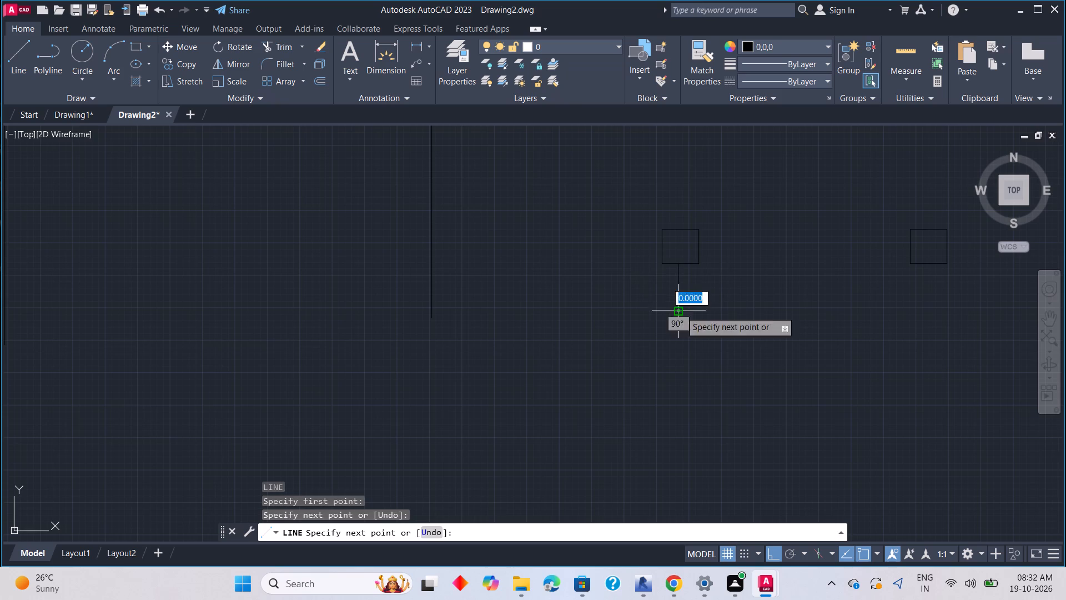
{"action": "left_click", "coordinate": [931, 308]}
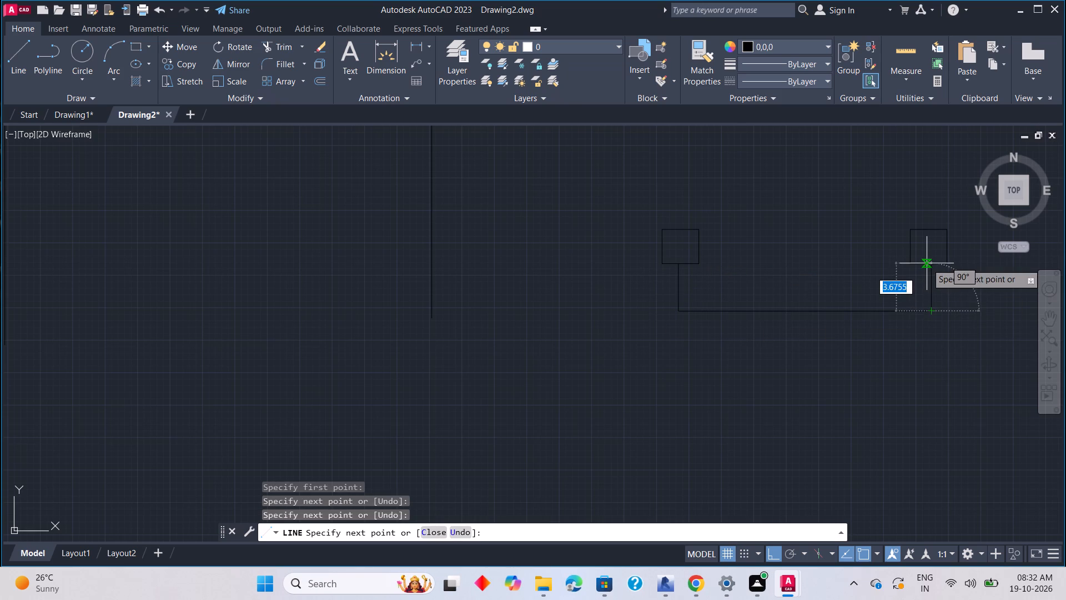
{"action": "left_click", "coordinate": [927, 263]}
{"action": "key", "text": "ctrl+z"}
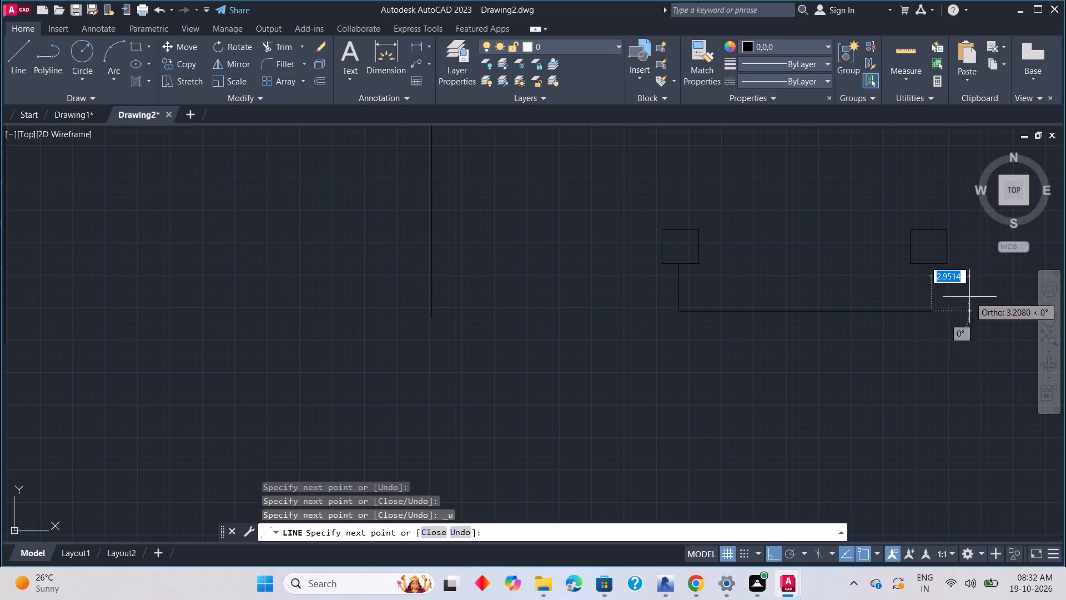
{"action": "scroll", "coordinate": [930, 264], "scroll_direction": "up", "scroll_amount": 1}
{"action": "left_click", "coordinate": [930, 264]}
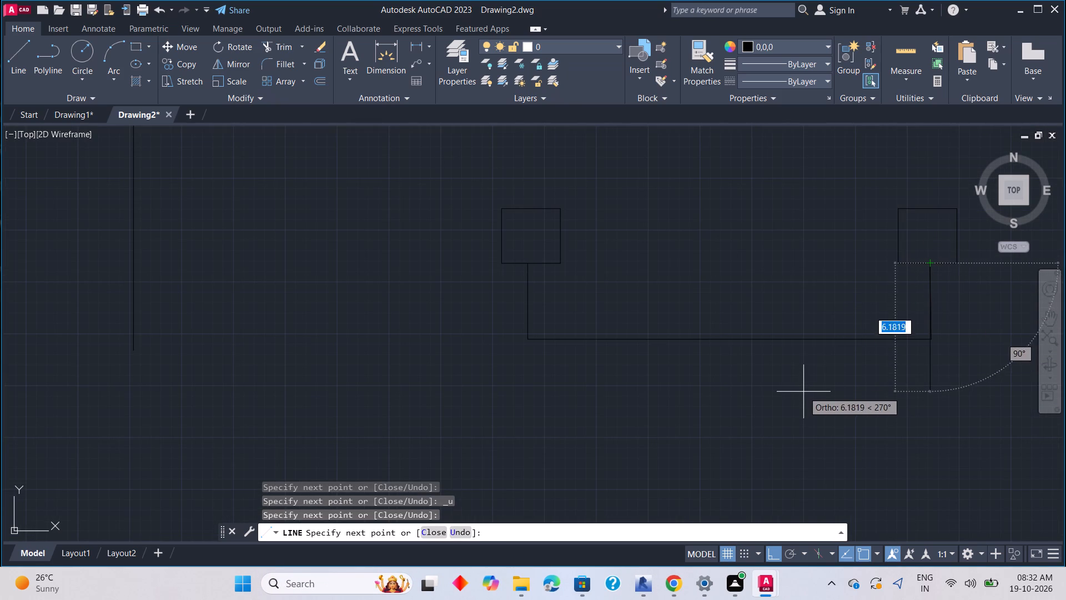
{"action": "key", "text": "ctrl+z"}
{"action": "left_click", "coordinate": [923, 246]}
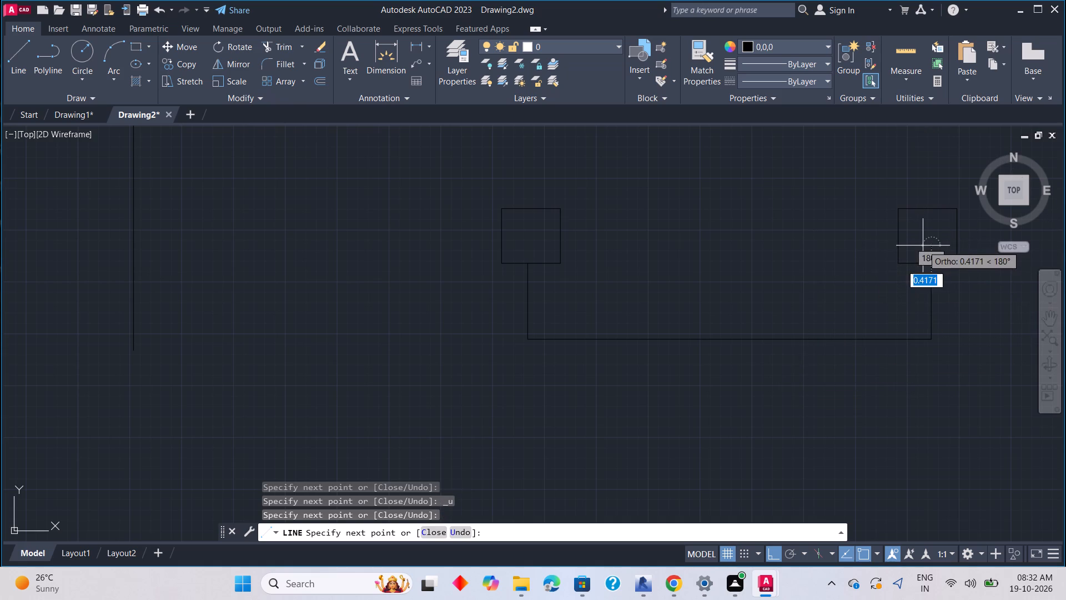
{"action": "key", "text": "Escape"}
Trim the end of the new wire that projects inside the lower outer square.
{"action": "key", "text": "r"}
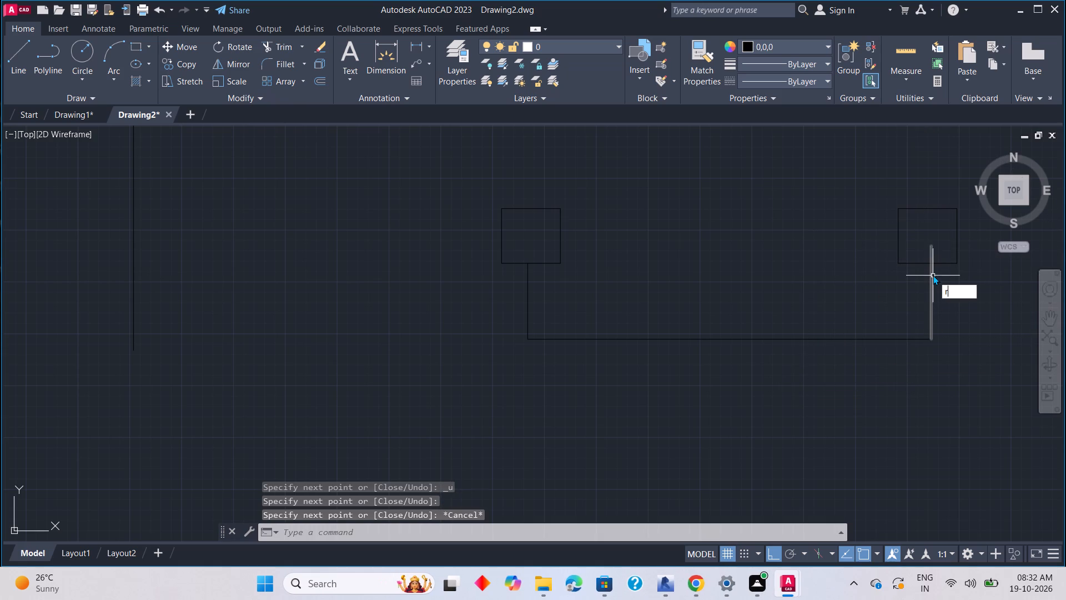
{"action": "key", "text": "Escape"}
{"action": "type", "text": "tt r"}
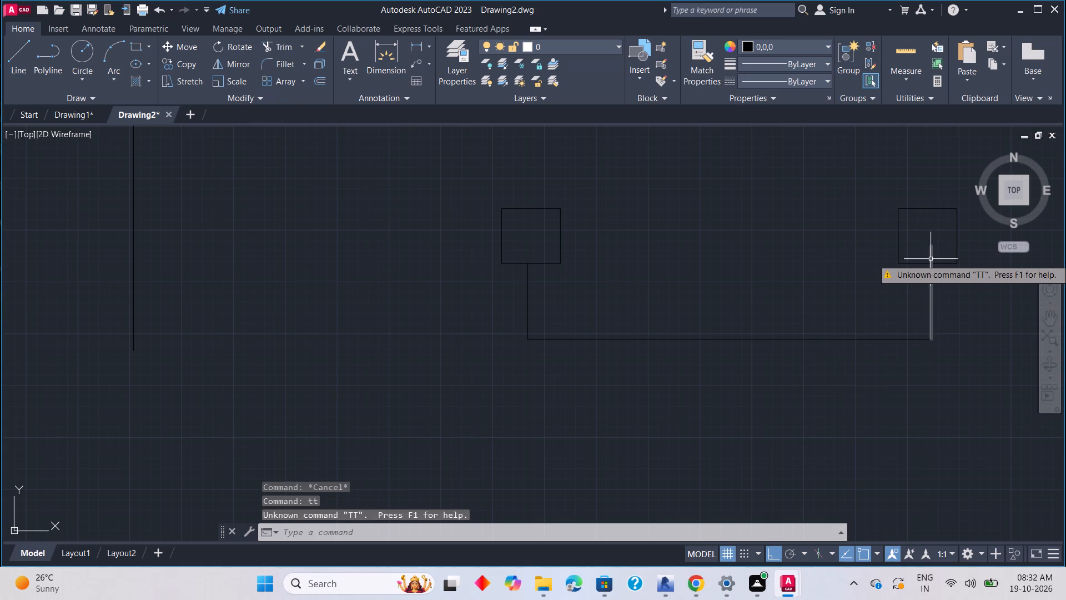
{"action": "key", "text": "Escape"}
{"action": "key", "text": "Escape"}
{"action": "key", "text": "Escape"}
{"action": "key", "text": "Escape"}
{"action": "key", "text": "Escape"}
{"action": "type", "text": "tr"}
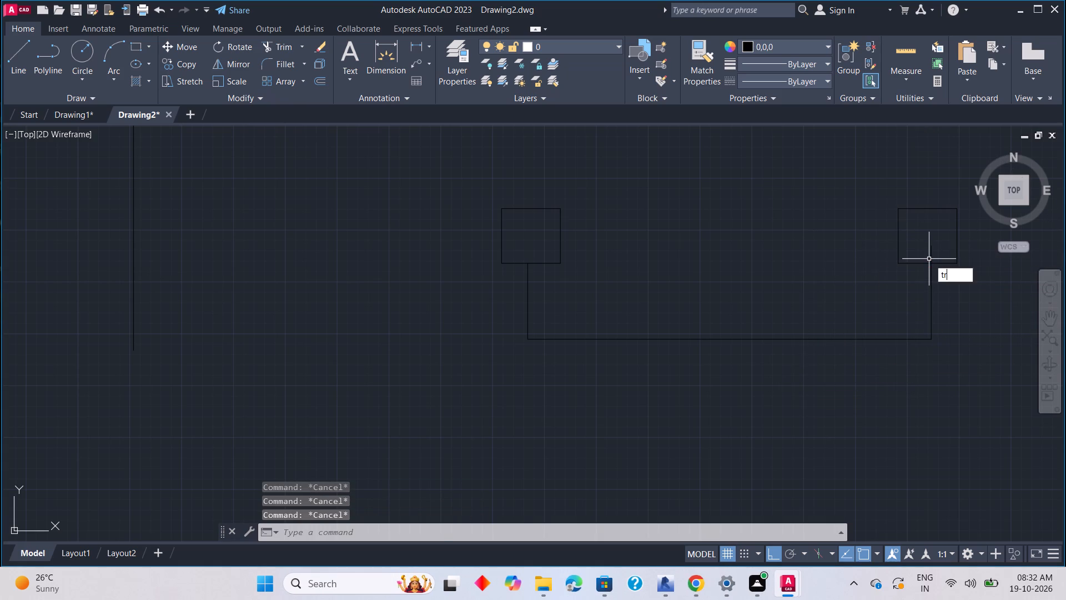
{"action": "key", "text": "space"}
{"action": "left_click", "coordinate": [931, 254]}
{"action": "key", "text": "Escape"}
Extend the horizontal wire beneath the two lower squares left to the first pole's long vertical wire.
{"action": "scroll", "coordinate": [667, 279], "scroll_direction": "down", "scroll_amount": 3}
{"action": "middle_click_drag", "start_coordinate": [582, 326], "coordinate": [617, 340]}
{"action": "scroll", "coordinate": [620, 324], "scroll_direction": "up", "scroll_amount": 2}
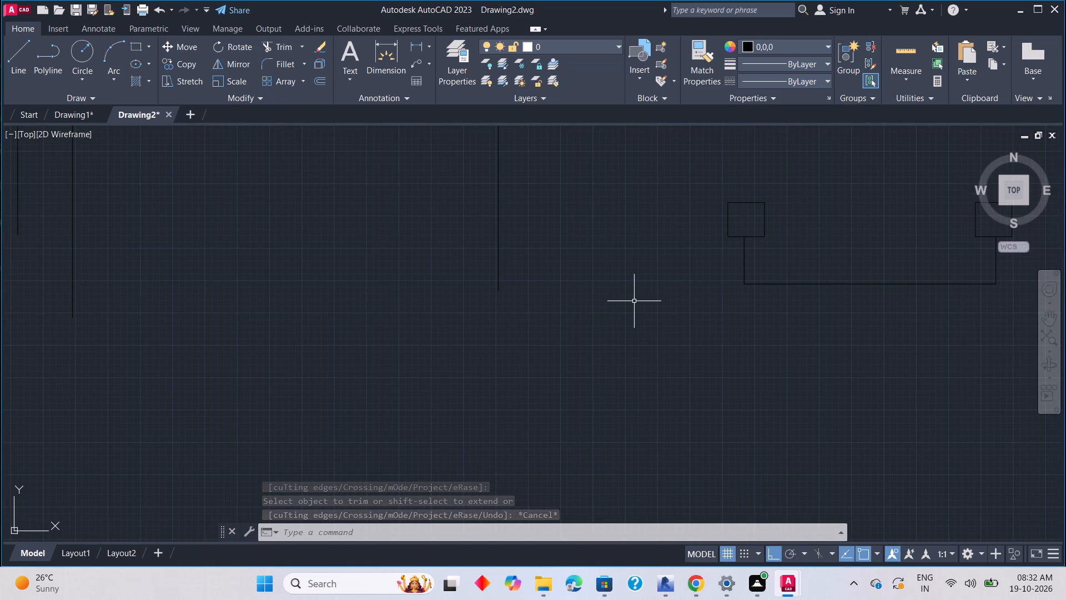
{"action": "key", "text": "e"}
{"action": "key", "text": "x"}
{"action": "key", "text": "space"}
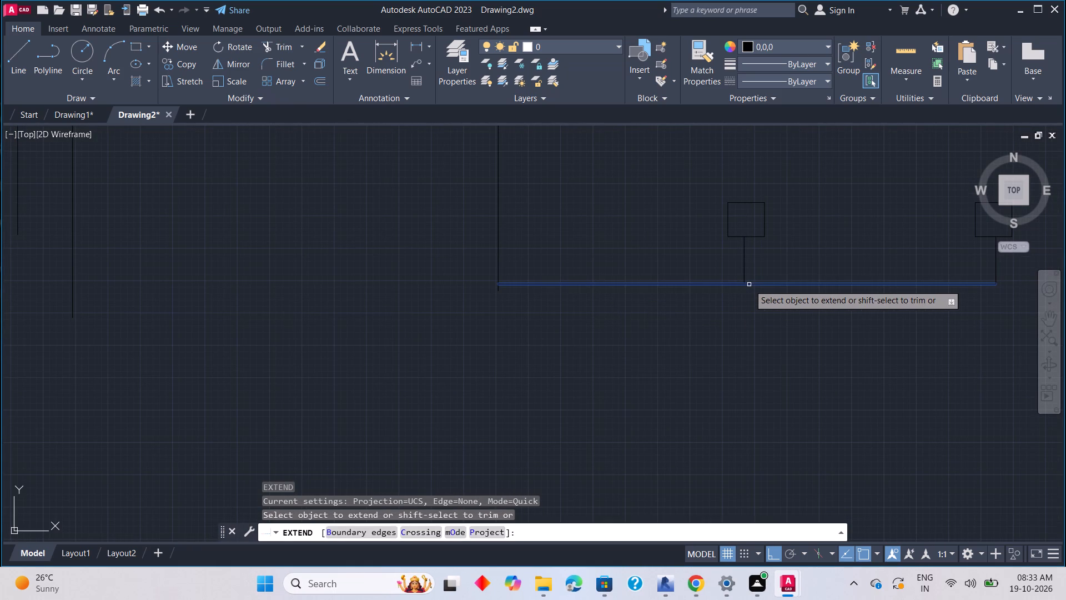
{"action": "left_click", "coordinate": [749, 284]}
{"action": "key", "text": "Escape"}
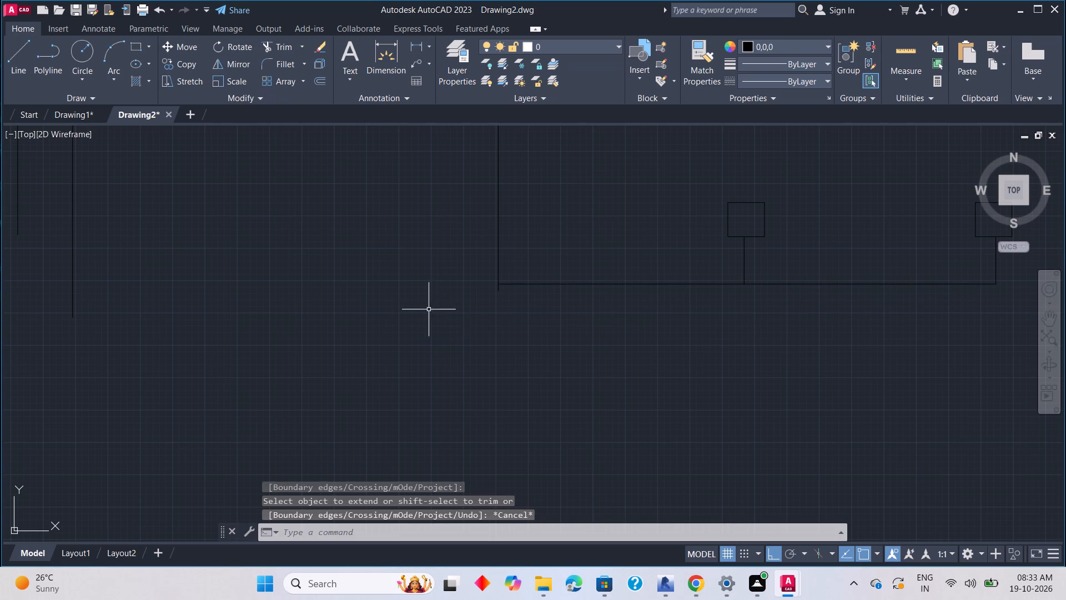
Trim the short overhang of the first pole's vertical wire below the horizontal run to form a clean corner.
{"action": "key", "text": "space"}
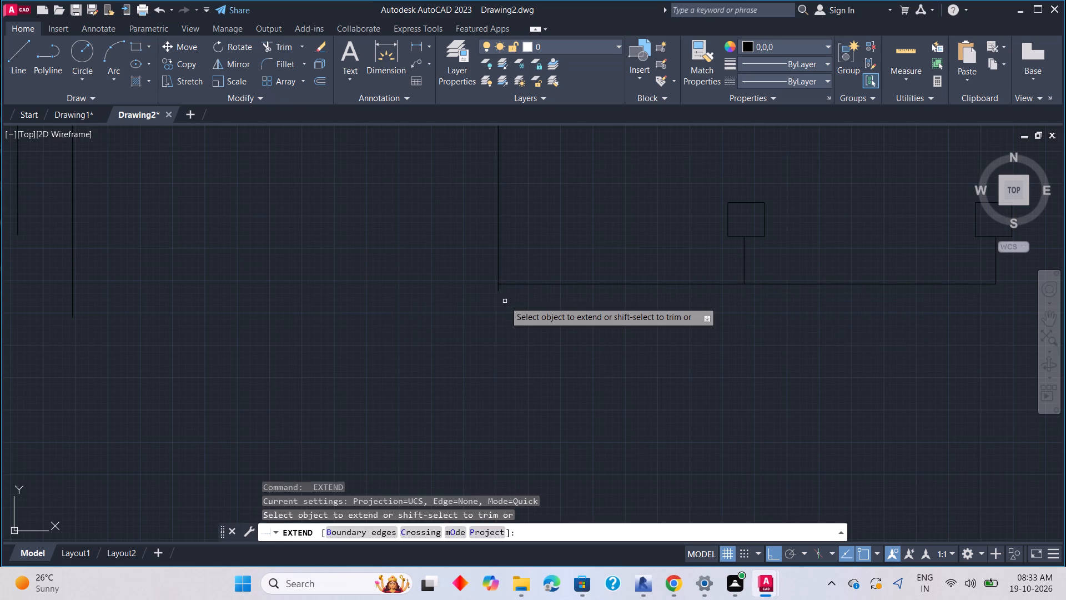
{"action": "left_click", "coordinate": [499, 289], "text": "shift"}
{"action": "scroll", "coordinate": [564, 331], "scroll_direction": "down", "scroll_amount": 3}
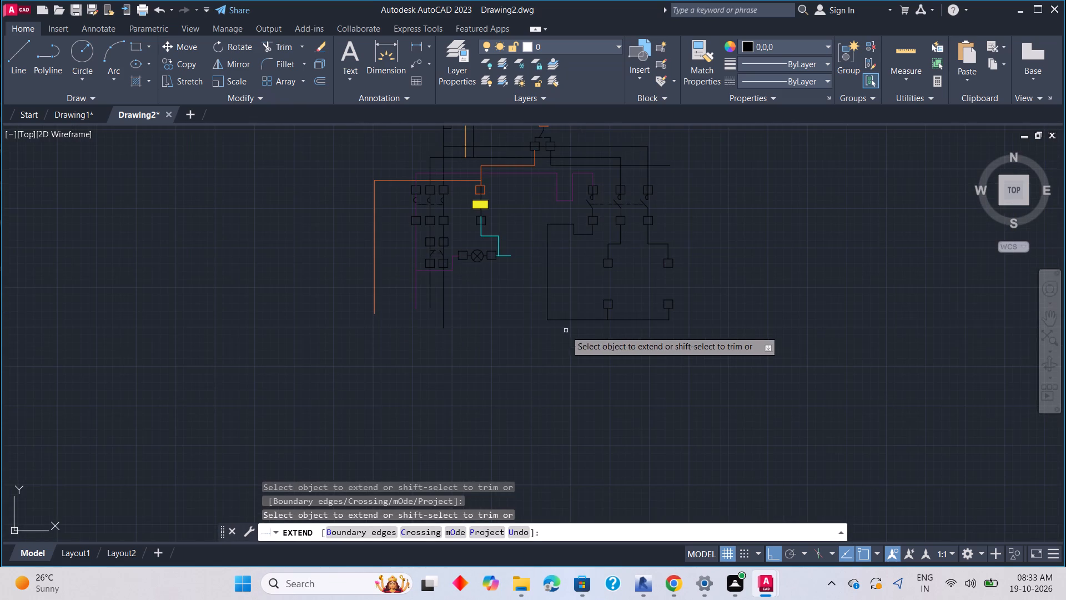
{"action": "middle_click_drag", "start_coordinate": [662, 339], "coordinate": [581, 367]}
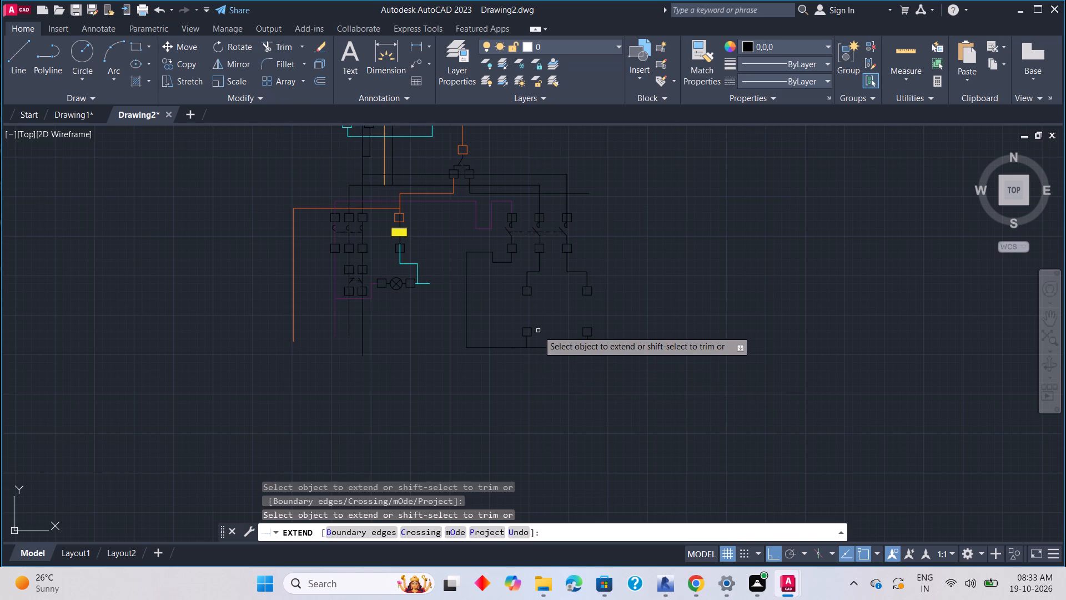
{"action": "scroll", "coordinate": [537, 331], "scroll_direction": "up", "scroll_amount": 1}
{"action": "middle_click_drag", "start_coordinate": [537, 331], "coordinate": [584, 367]}
{"action": "key", "text": "Escape"}
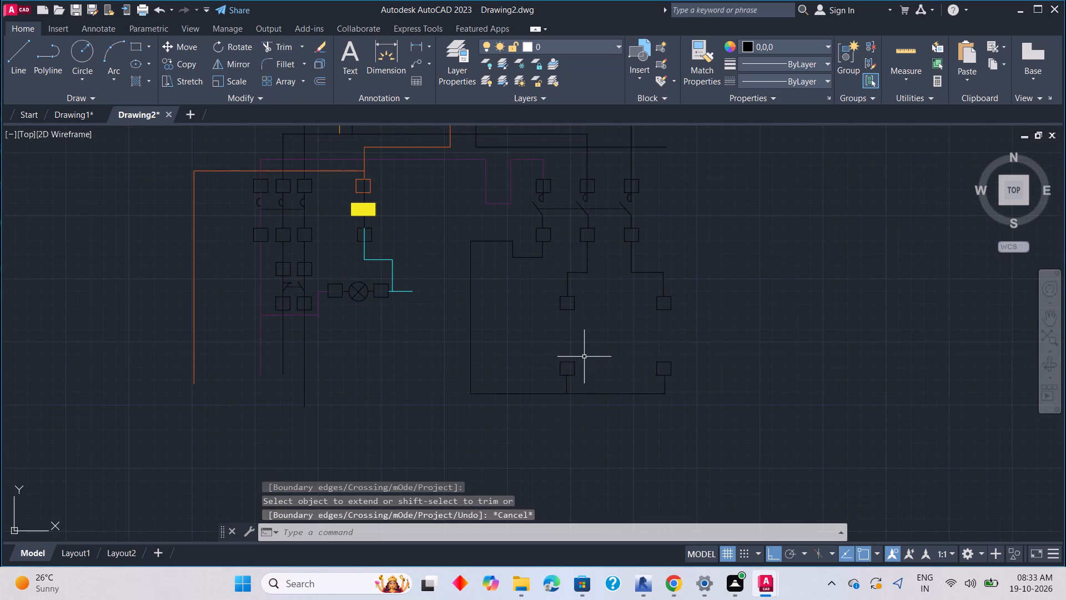
Draw a wire from the lower inner square's bottom edge up about 5.6 units, ending in an arm slanting about 3 units inward.
{"action": "scroll", "coordinate": [585, 356], "scroll_direction": "up", "scroll_amount": 3}
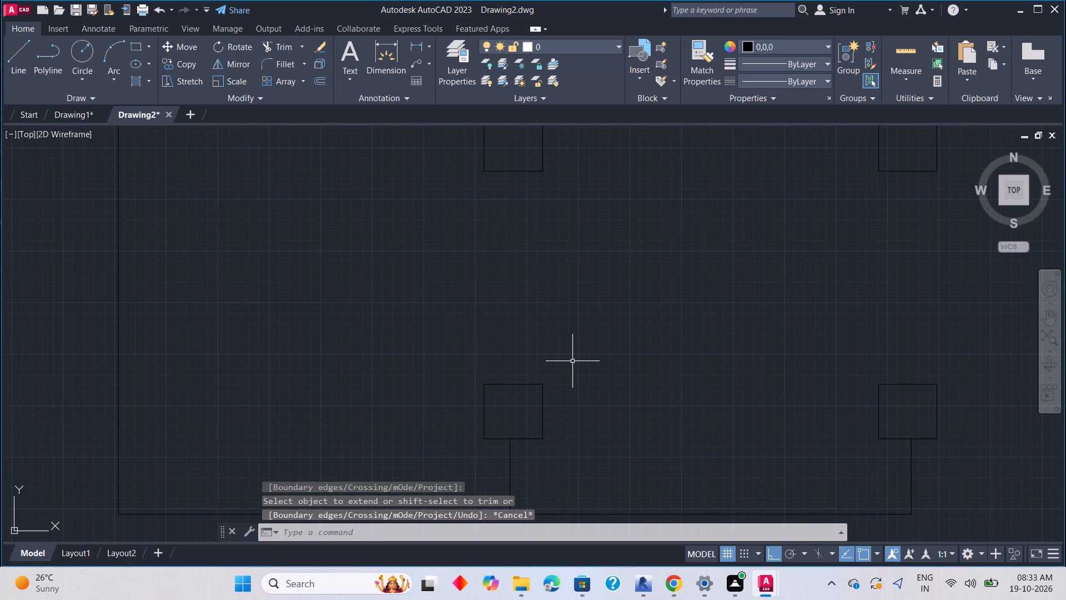
{"action": "type", "text": "l"}
{"action": "key", "text": "space"}
{"action": "scroll", "coordinate": [496, 369], "scroll_direction": "up", "scroll_amount": 2}
{"action": "scroll", "coordinate": [503, 363], "scroll_direction": "down", "scroll_amount": 3}
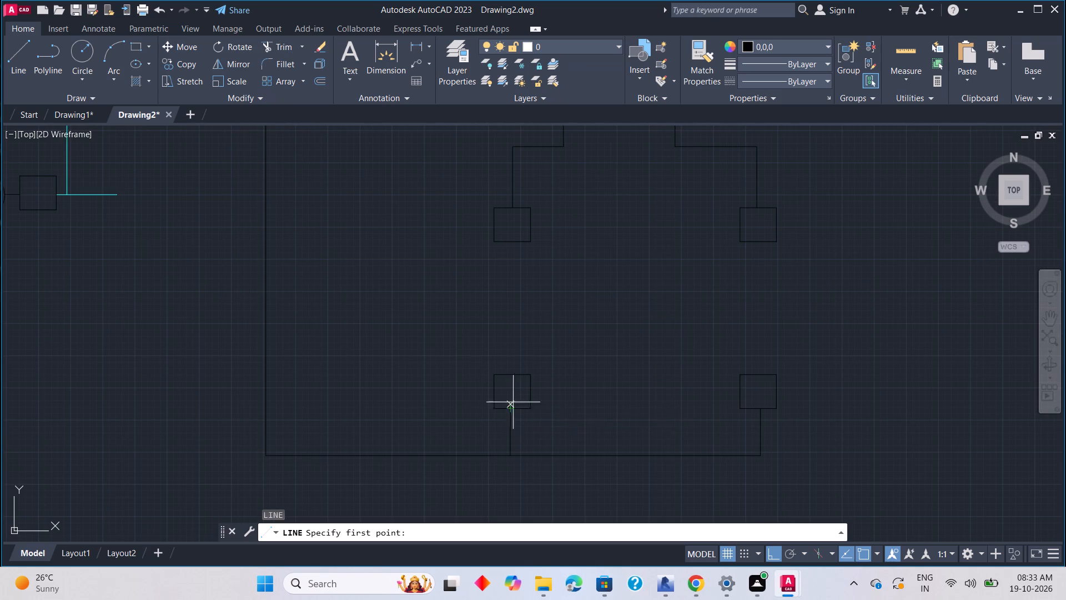
{"action": "left_click_drag", "start_coordinate": [509, 407], "coordinate": [509, 400]}
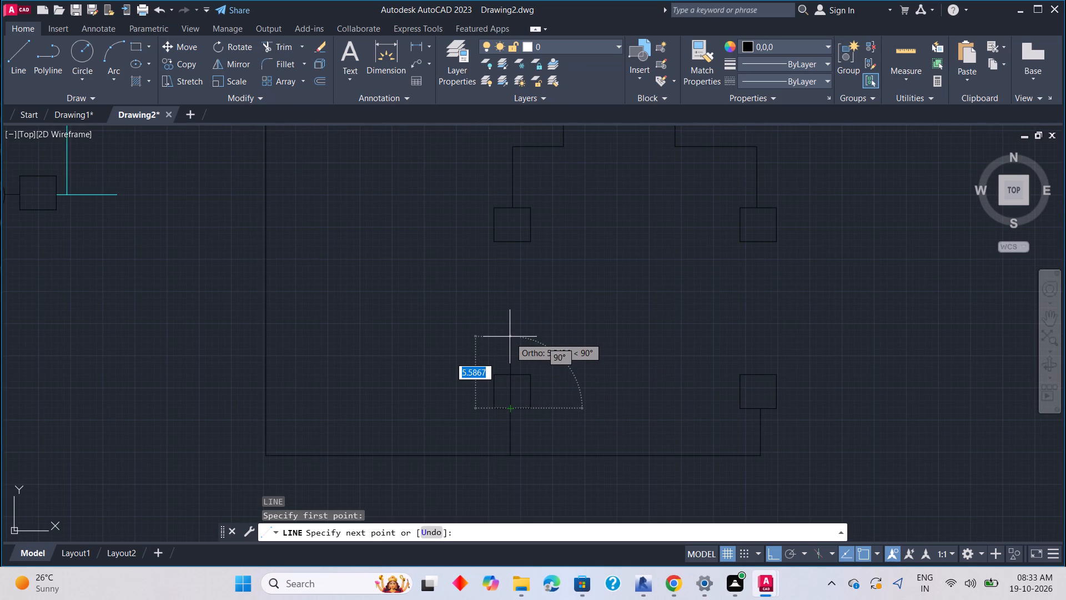
{"action": "left_click", "coordinate": [510, 338]}
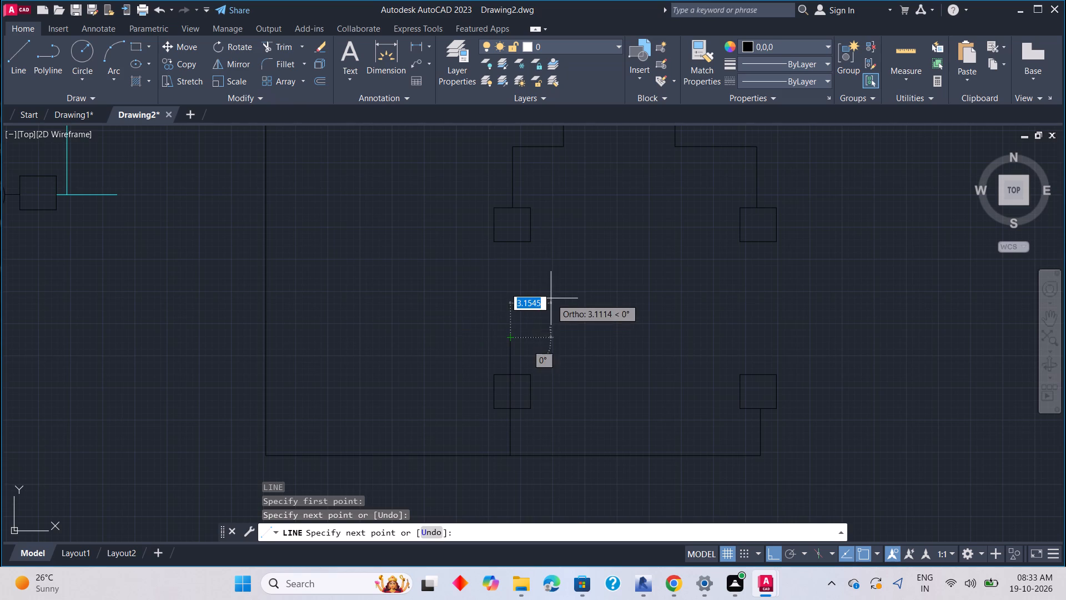
{"action": "left_click_drag", "start_coordinate": [770, 552], "coordinate": [772, 546]}
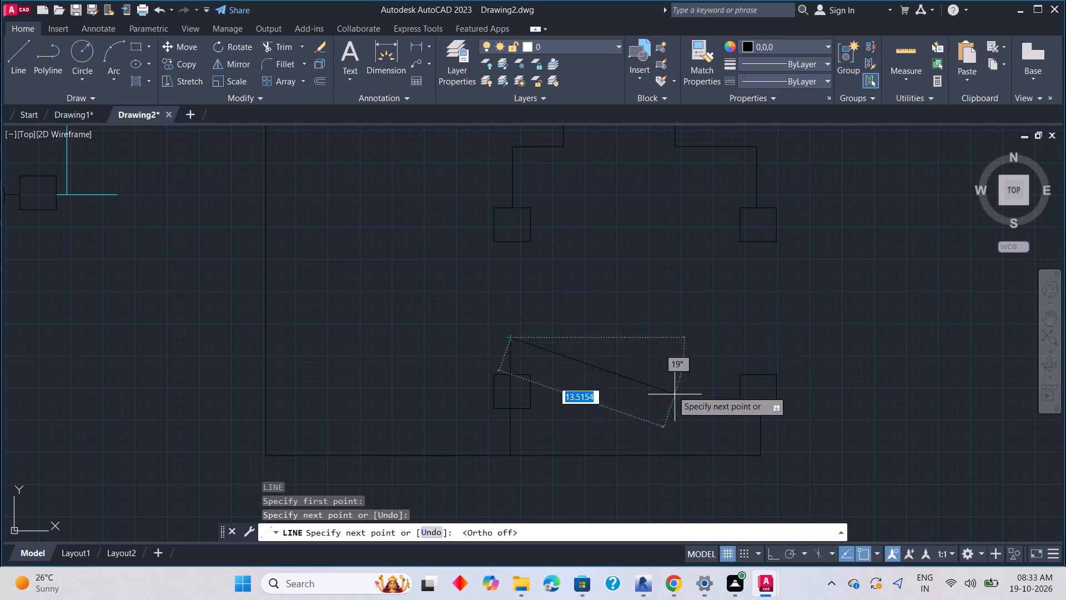
{"action": "left_click", "coordinate": [532, 307]}
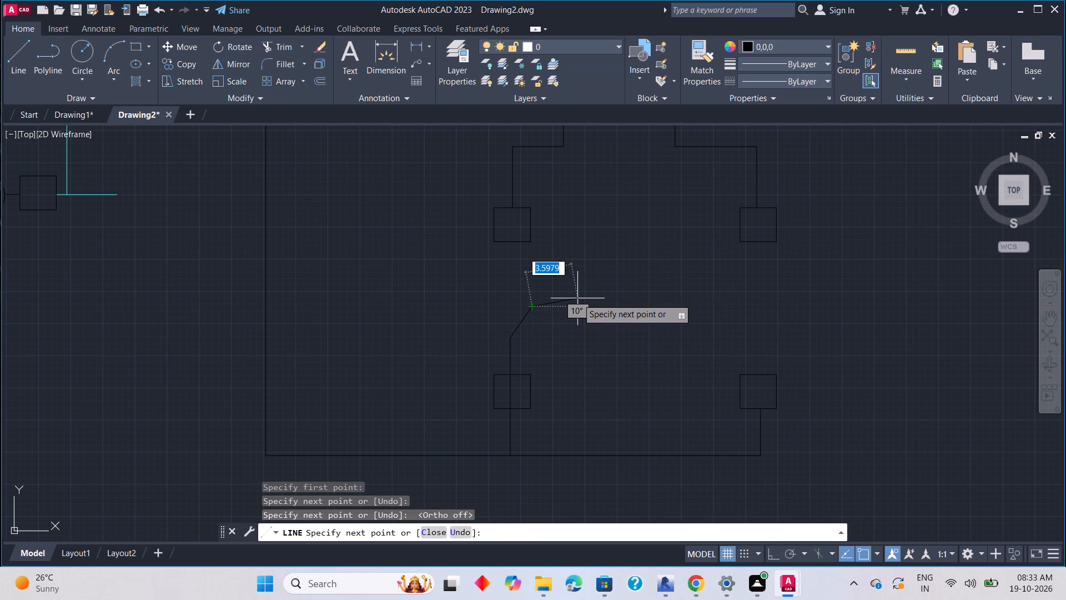
{"action": "key", "text": "Escape"}
Draw a matching wire up from the lower outer square's bottom edge, ending in a short arm slanting inward toward the first contact.
{"action": "key", "text": "space"}
{"action": "left_click_drag", "start_coordinate": [760, 408], "coordinate": [761, 400]}
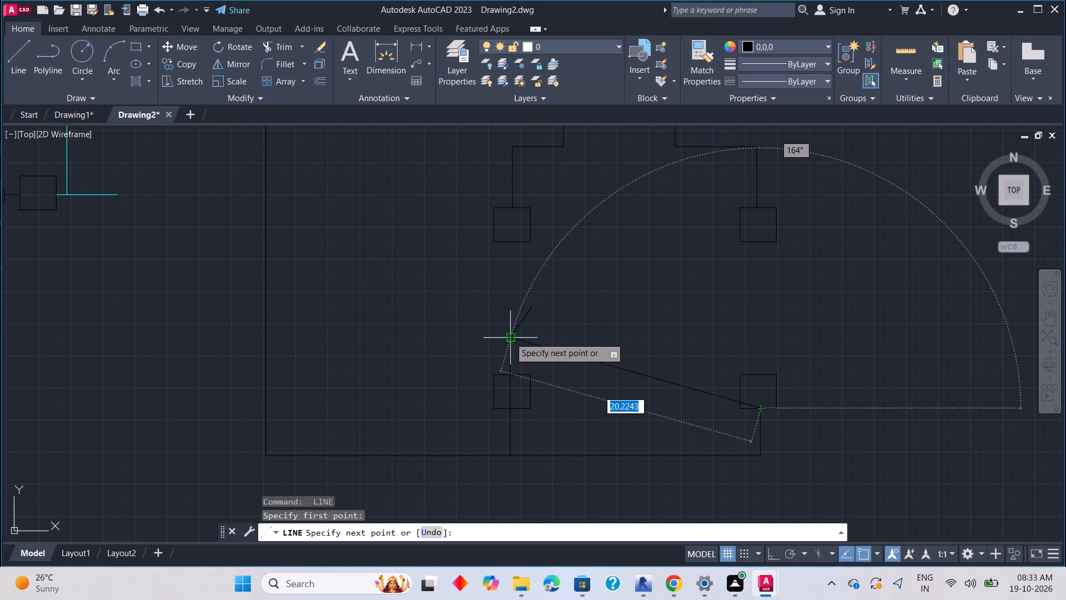
{"action": "left_click", "coordinate": [761, 339]}
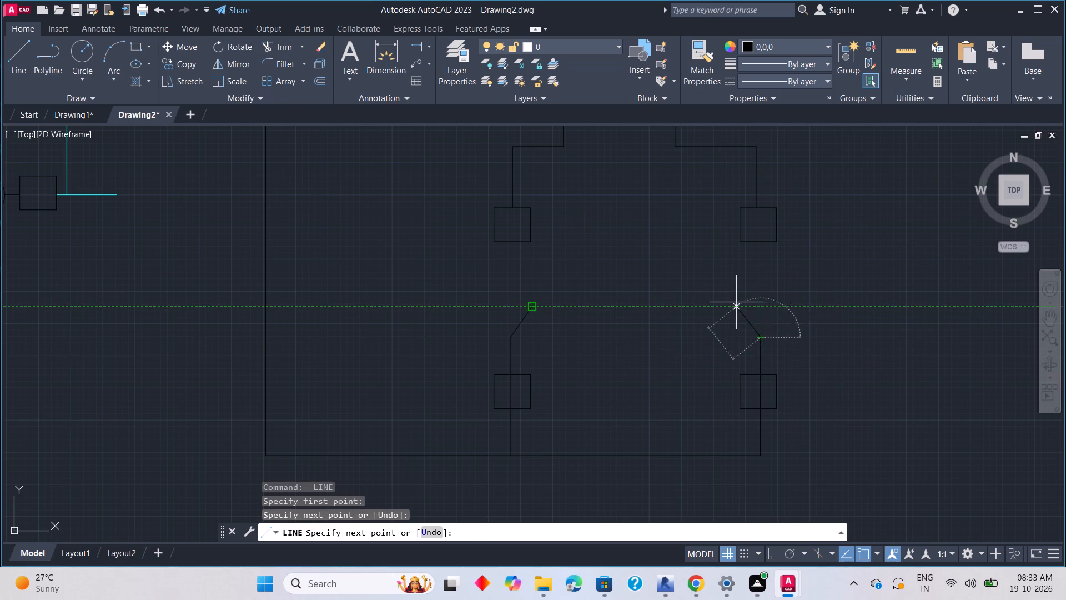
{"action": "left_click", "coordinate": [736, 302]}
{"action": "key", "text": "Escape"}
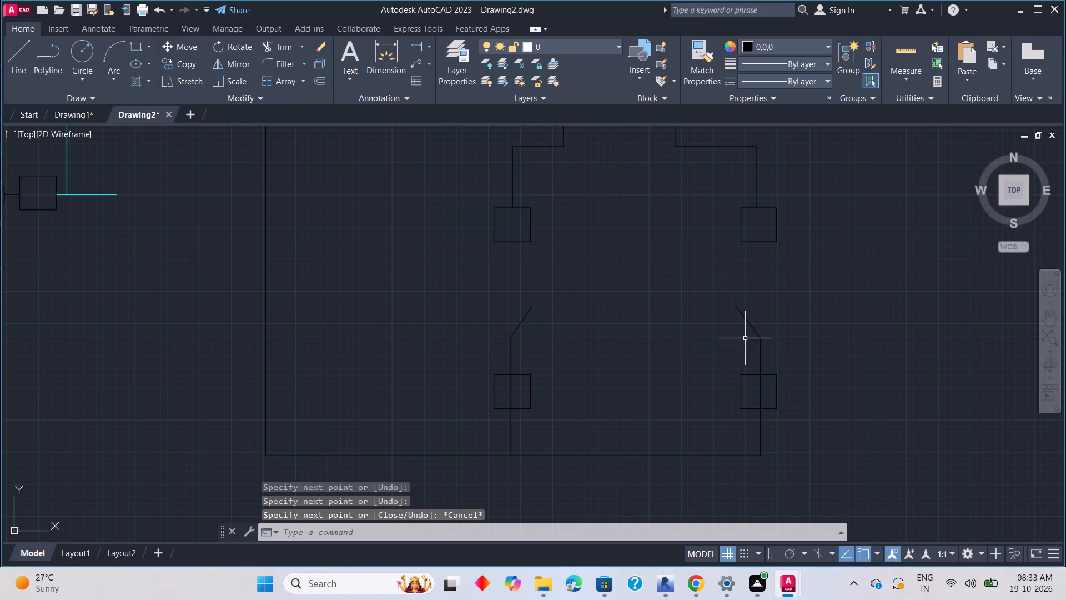
Draw a wire from the upper inner square's top edge down about 8.2 units, with a short horizontal end crossing the slanted arm.
{"action": "middle_click_drag", "start_coordinate": [482, 350], "coordinate": [630, 346]}
{"action": "middle_click_drag", "start_coordinate": [705, 325], "coordinate": [670, 343]}
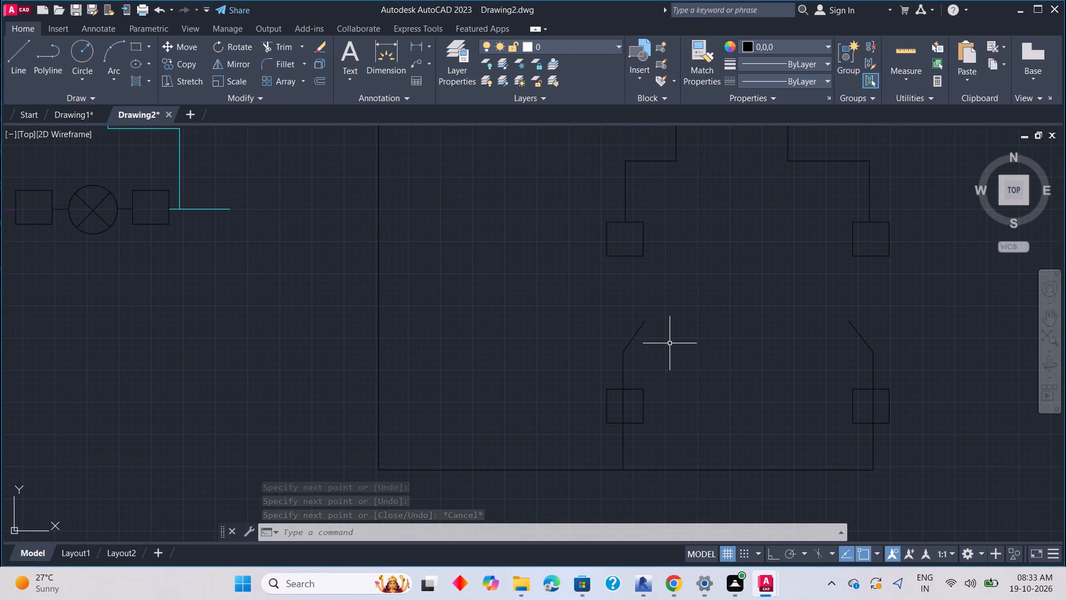
{"action": "scroll", "coordinate": [656, 327], "scroll_direction": "up", "scroll_amount": 1}
{"action": "type", "text": "l"}
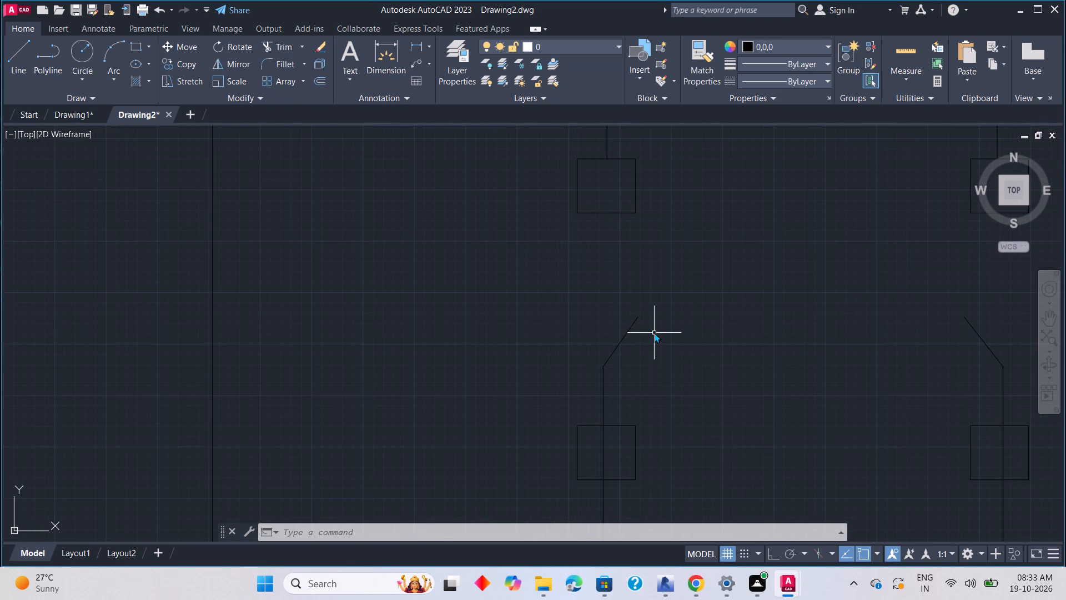
{"action": "key", "text": "space"}
{"action": "left_click", "coordinate": [608, 155]}
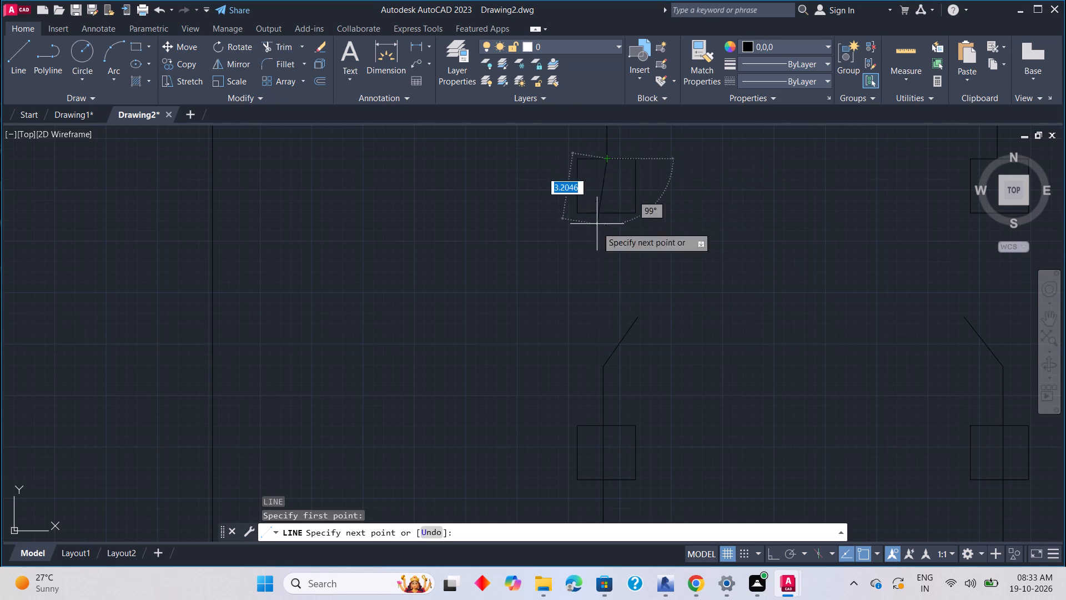
{"action": "left_click", "coordinate": [609, 327]}
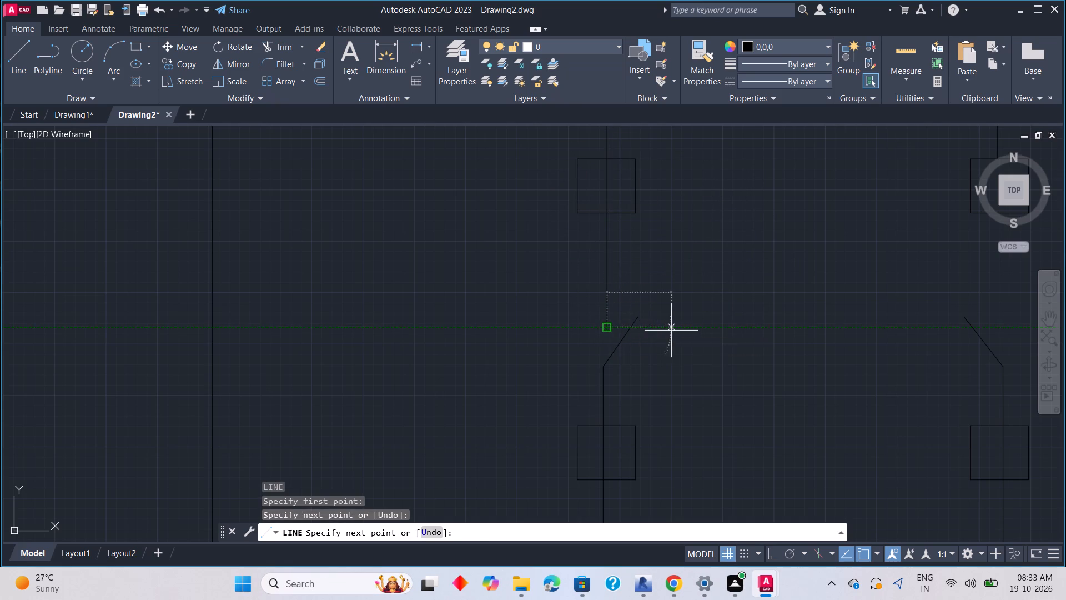
{"action": "left_click", "coordinate": [671, 331]}
{"action": "key", "text": "Escape"}
Draw a wire from the upper outer square's top edge down to the slanted arm, with a short horizontal end pointing inward across it.
{"action": "middle_click_drag", "start_coordinate": [750, 315], "coordinate": [471, 317]}
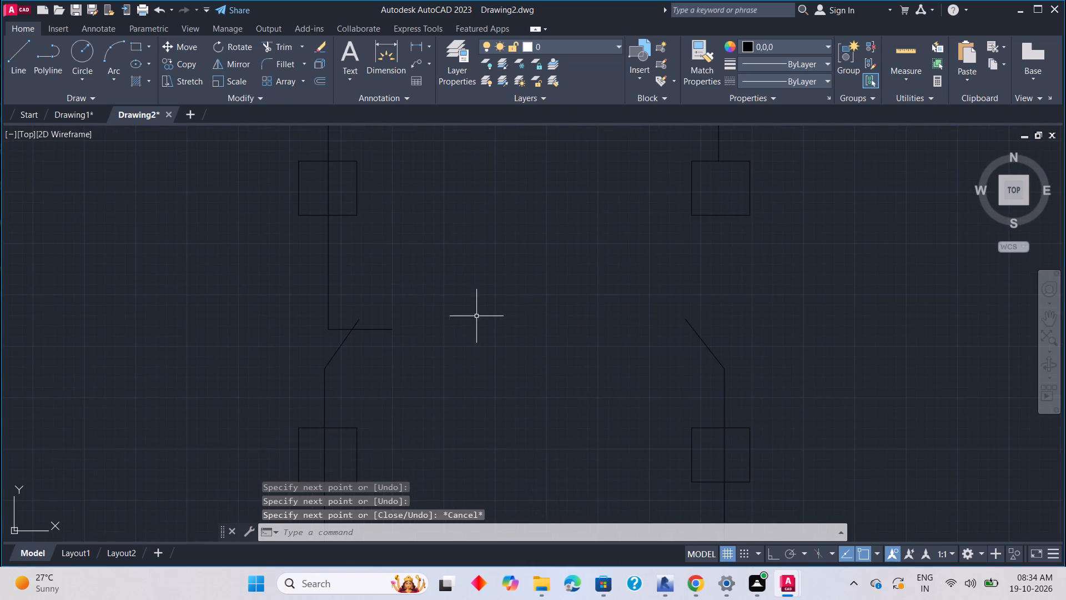
{"action": "key", "text": "space"}
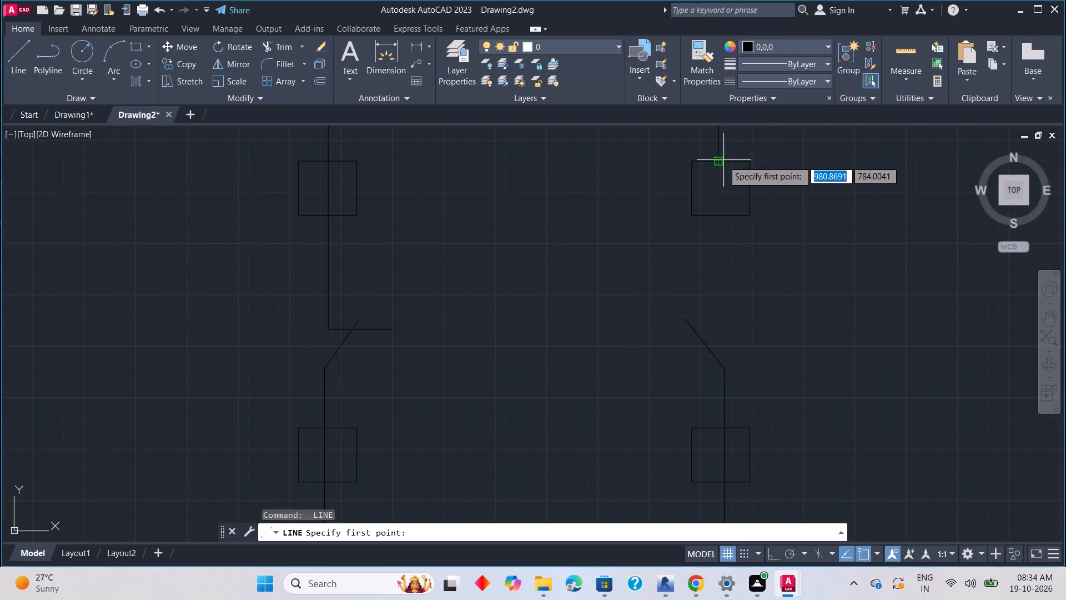
{"action": "left_click", "coordinate": [722, 161]}
{"action": "left_click", "coordinate": [720, 332]}
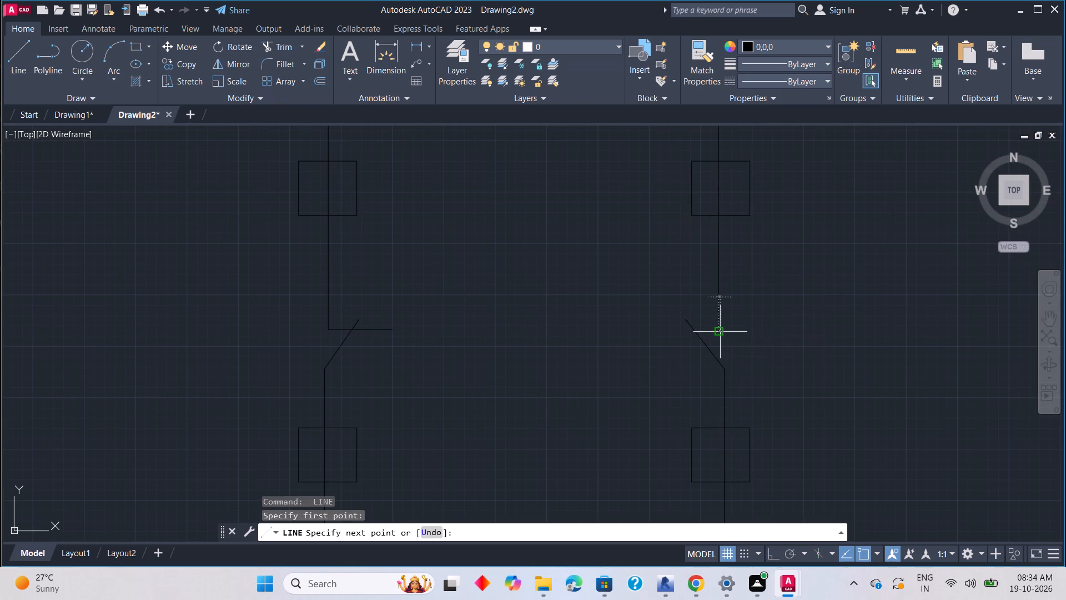
{"action": "left_click", "coordinate": [667, 331]}
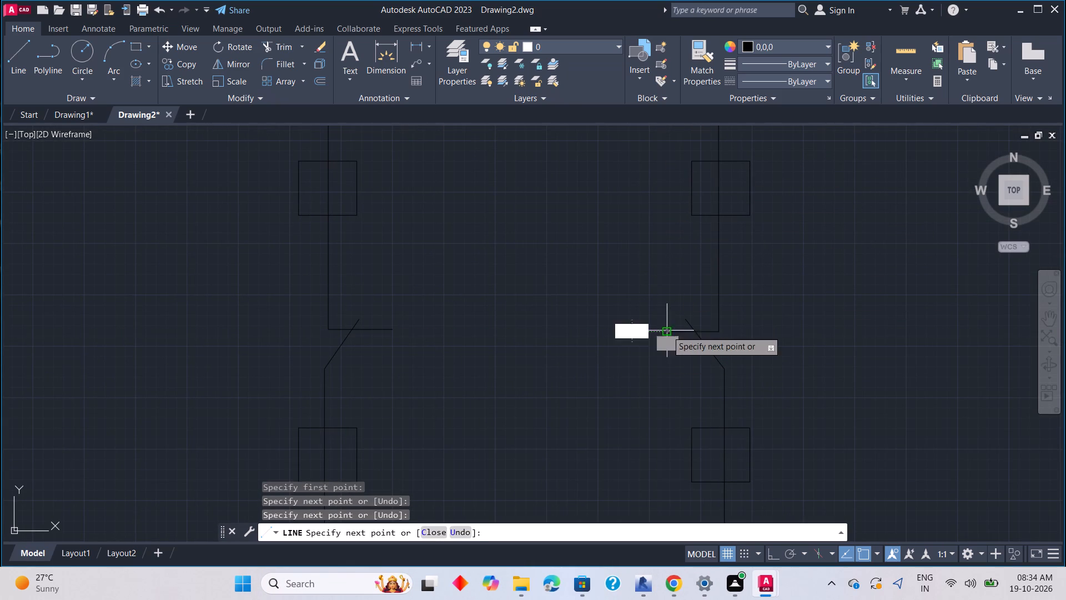
{"action": "key", "text": "Escape"}
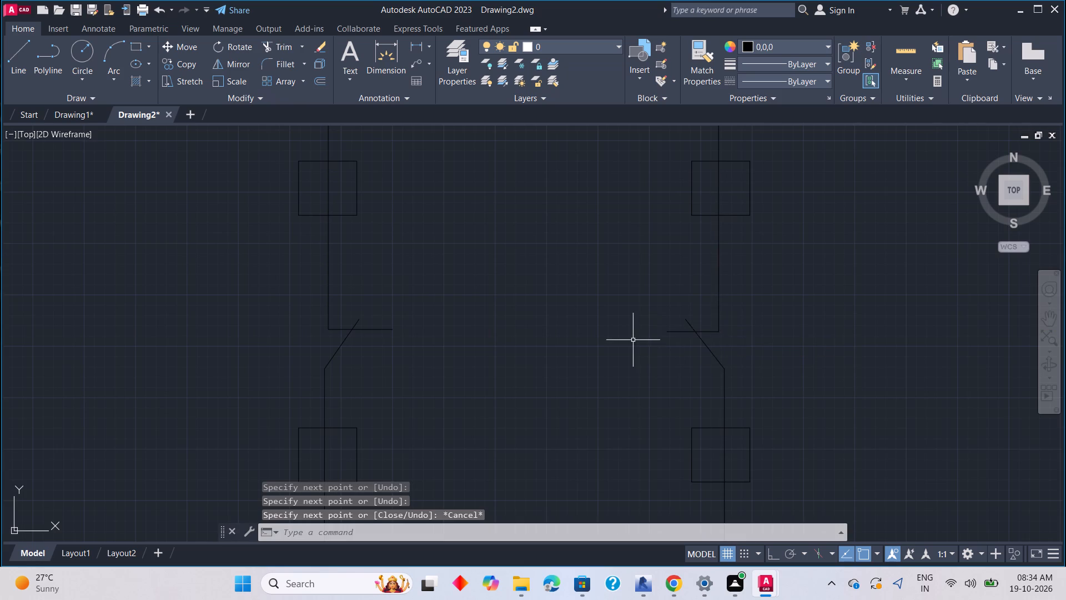
Examine the two new contacts between the upper and lower squares and the wiring around them.
{"action": "scroll", "coordinate": [633, 340], "scroll_direction": "down", "scroll_amount": 1}
{"action": "middle_click_drag", "start_coordinate": [633, 348], "coordinate": [670, 331]}
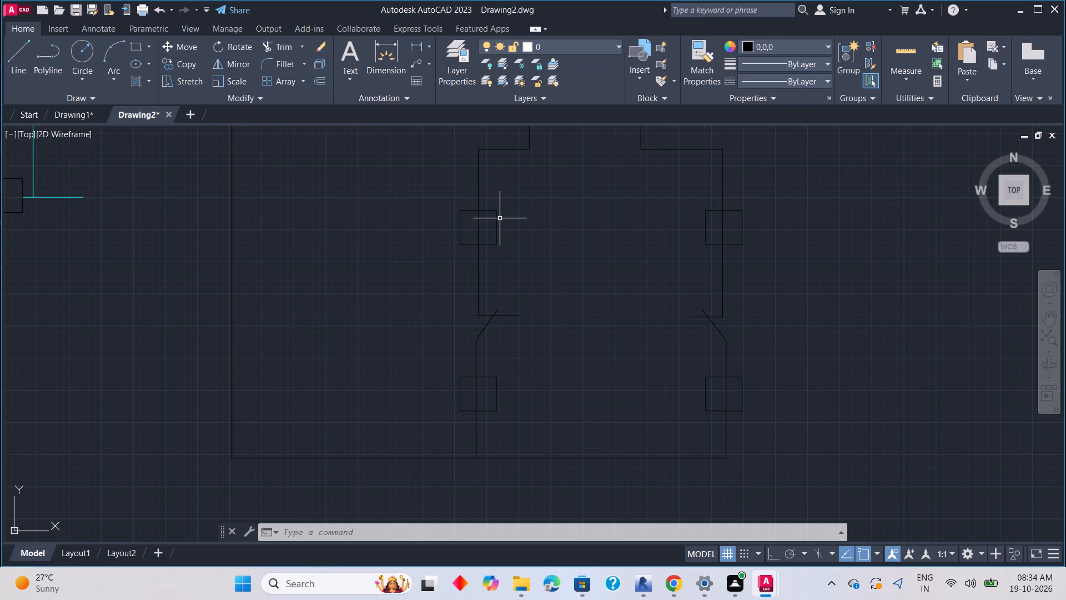
{"action": "scroll", "coordinate": [507, 236], "scroll_direction": "down", "scroll_amount": 2}
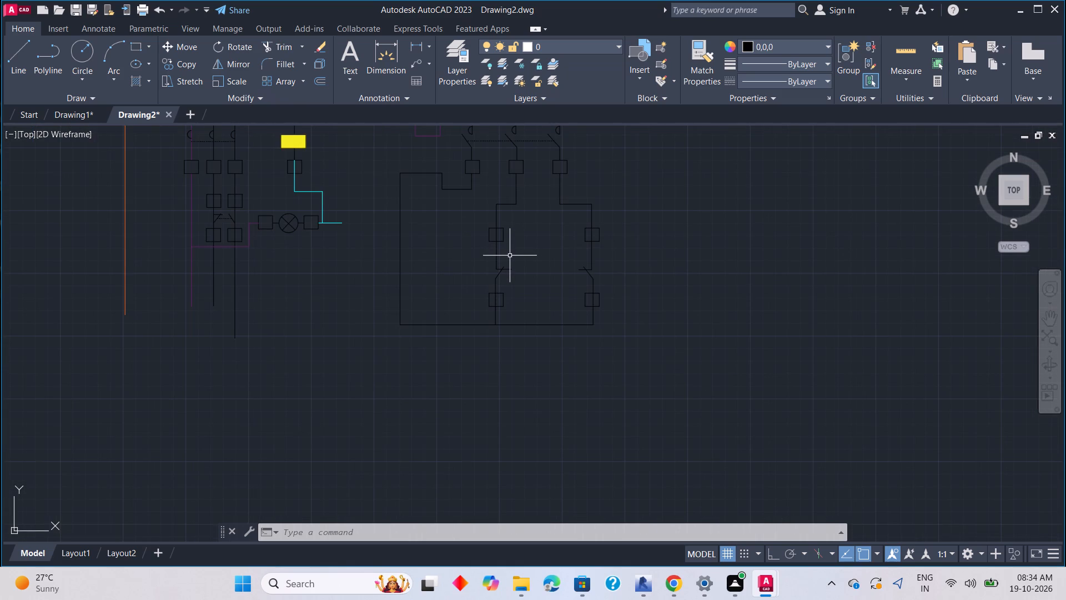
{"action": "scroll", "coordinate": [530, 282], "scroll_direction": "up", "scroll_amount": 2}
{"action": "middle_click_drag", "start_coordinate": [534, 267], "coordinate": [611, 387]}
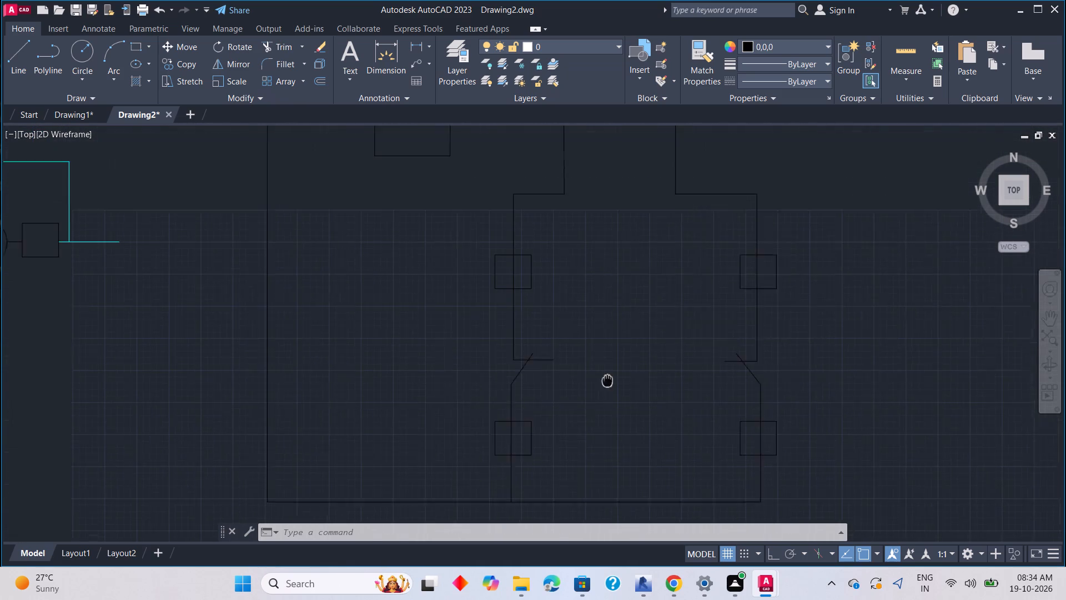
{"action": "middle_click_drag", "start_coordinate": [611, 387], "coordinate": [611, 389]}
{"action": "scroll", "coordinate": [592, 373], "scroll_direction": "up", "scroll_amount": 1}
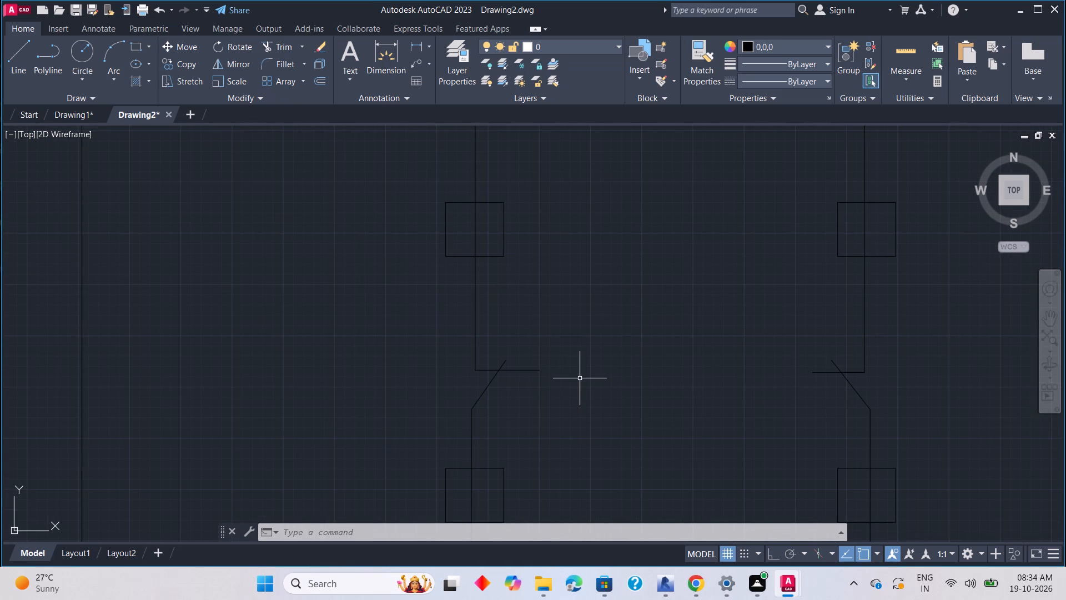
{"action": "scroll", "coordinate": [544, 351], "scroll_direction": "down", "scroll_amount": 2}
{"action": "middle_click_drag", "start_coordinate": [556, 382], "coordinate": [695, 343]}
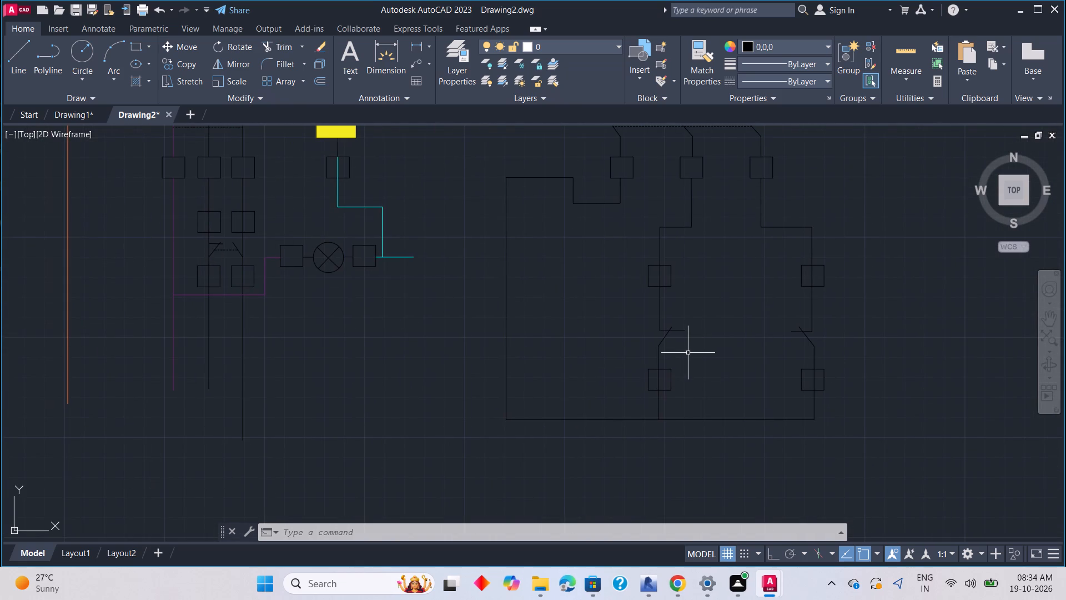
Draw a horizontal link line from the outer contact's slanted arm across to the inner contact's slanted arm, with Ortho on.
{"action": "key", "text": "space"}
{"action": "scroll", "coordinate": [728, 368], "scroll_direction": "up", "scroll_amount": 1}
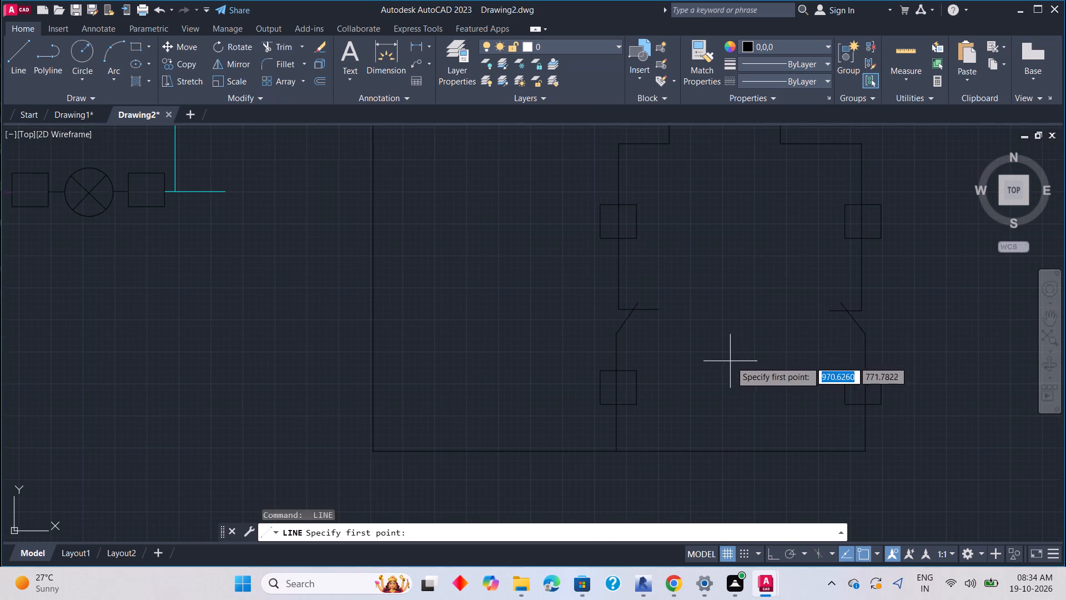
{"action": "scroll", "coordinate": [845, 334], "scroll_direction": "up", "scroll_amount": 1}
{"action": "middle_click_drag", "start_coordinate": [845, 334], "coordinate": [818, 376]}
{"action": "scroll", "coordinate": [823, 374], "scroll_direction": "up", "scroll_amount": 2}
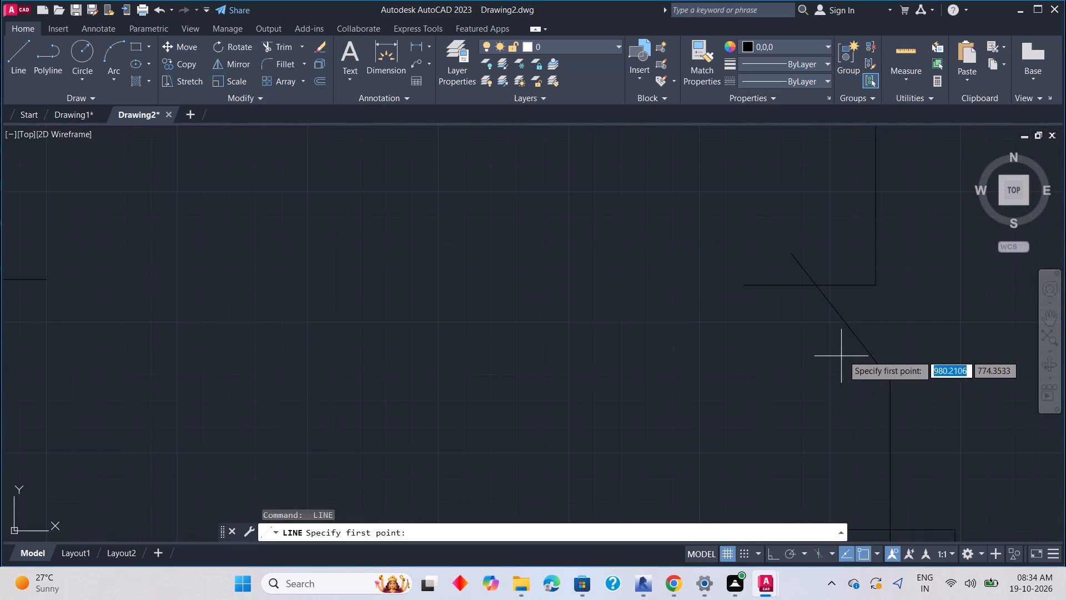
{"action": "left_click_drag", "start_coordinate": [853, 329], "coordinate": [852, 329]}
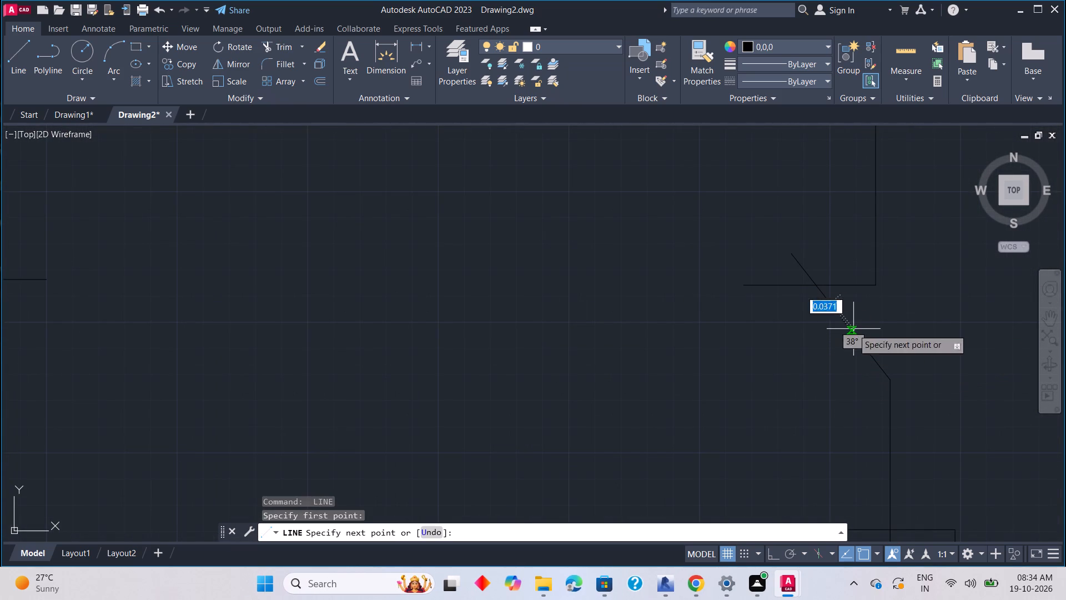
{"action": "left_click_drag", "start_coordinate": [852, 329], "coordinate": [840, 329]}
{"action": "scroll", "coordinate": [505, 334], "scroll_direction": "down", "scroll_amount": 1}
{"action": "middle_click_drag", "start_coordinate": [505, 334], "coordinate": [758, 332]}
{"action": "scroll", "coordinate": [707, 341], "scroll_direction": "down", "scroll_amount": 3}
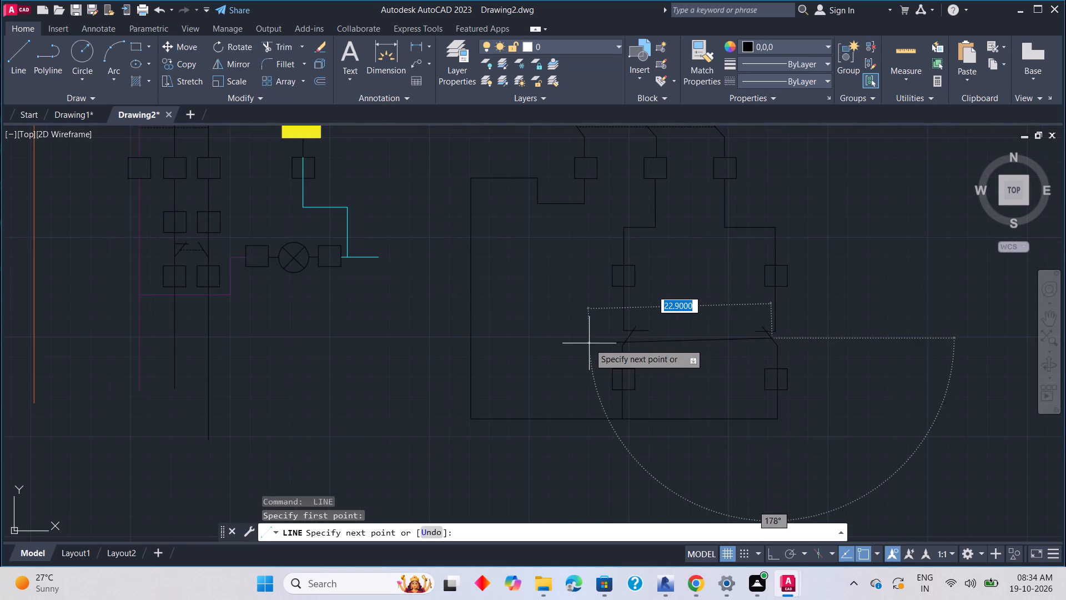
{"action": "scroll", "coordinate": [589, 343], "scroll_direction": "up", "scroll_amount": 2}
{"action": "scroll", "coordinate": [614, 338], "scroll_direction": "down", "scroll_amount": 1}
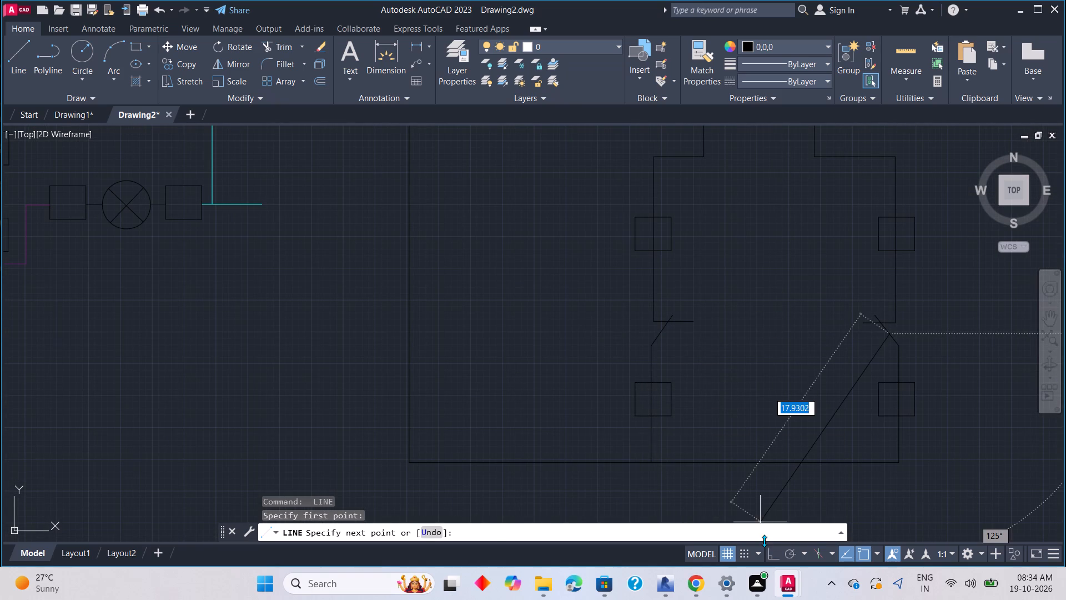
{"action": "left_click", "coordinate": [767, 552]}
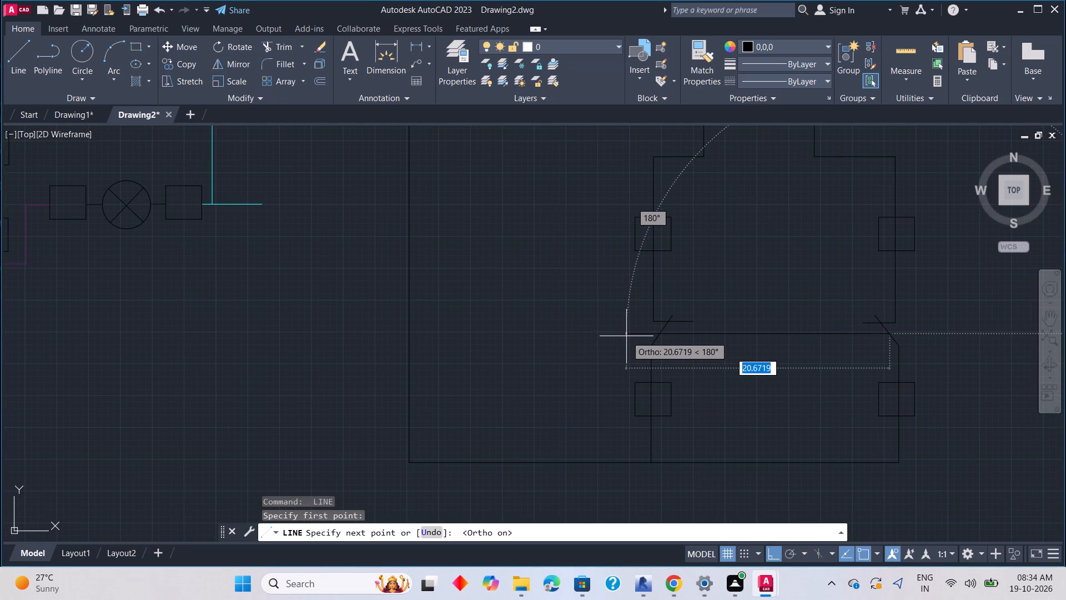
{"action": "scroll", "coordinate": [663, 333], "scroll_direction": "up", "scroll_amount": 3}
{"action": "left_click", "coordinate": [649, 333]}
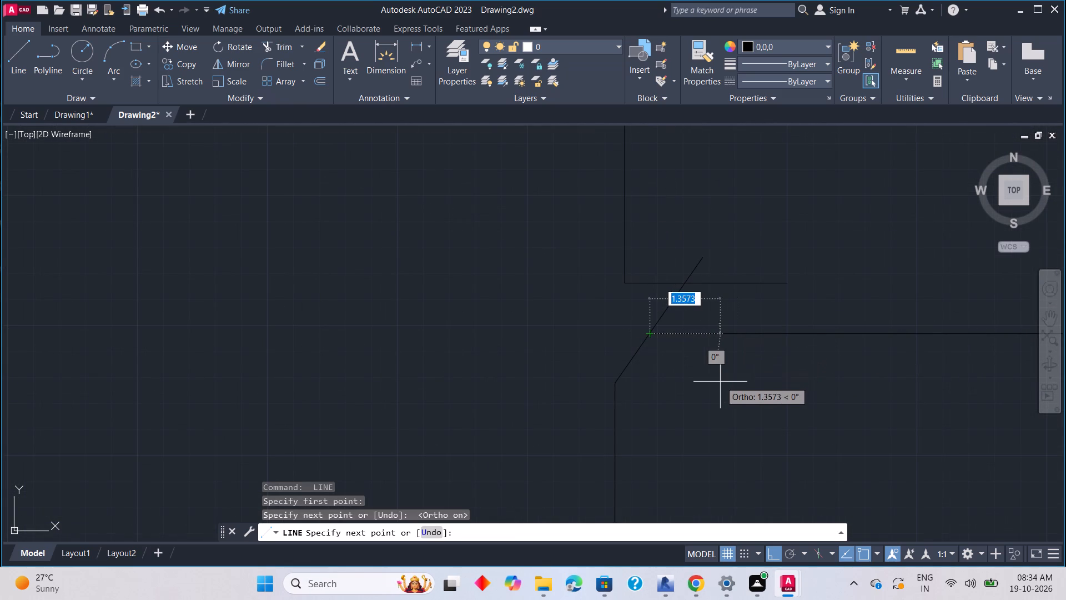
{"action": "key", "text": "Escape"}
Change the horizontal link line between the two contacts to a dashed linetype.
{"action": "left_click", "coordinate": [765, 334]}
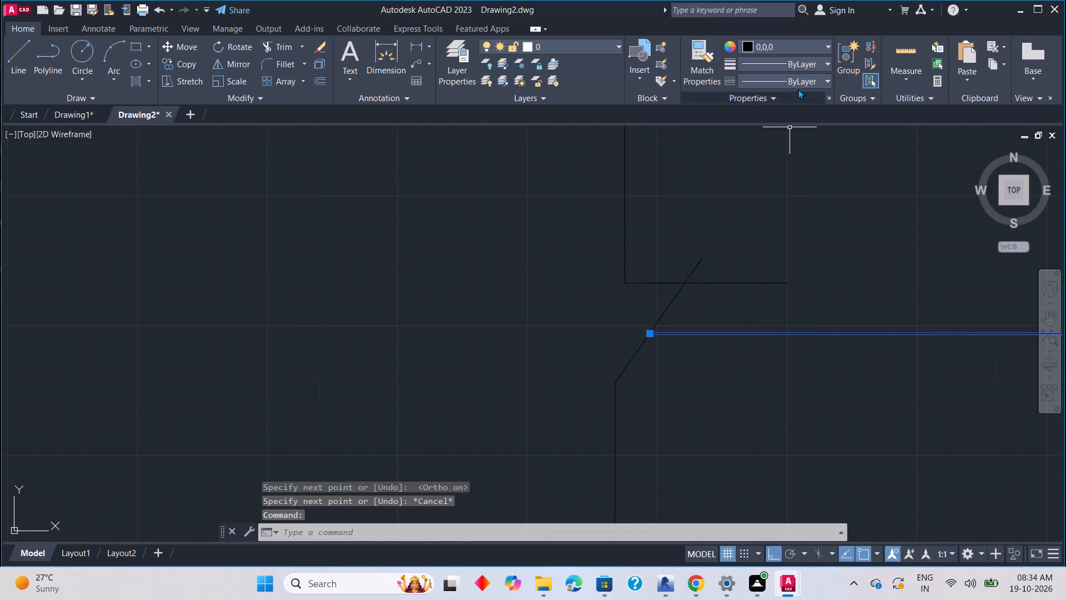
{"action": "left_click", "coordinate": [804, 79]}
{"action": "left_click", "coordinate": [793, 158]}
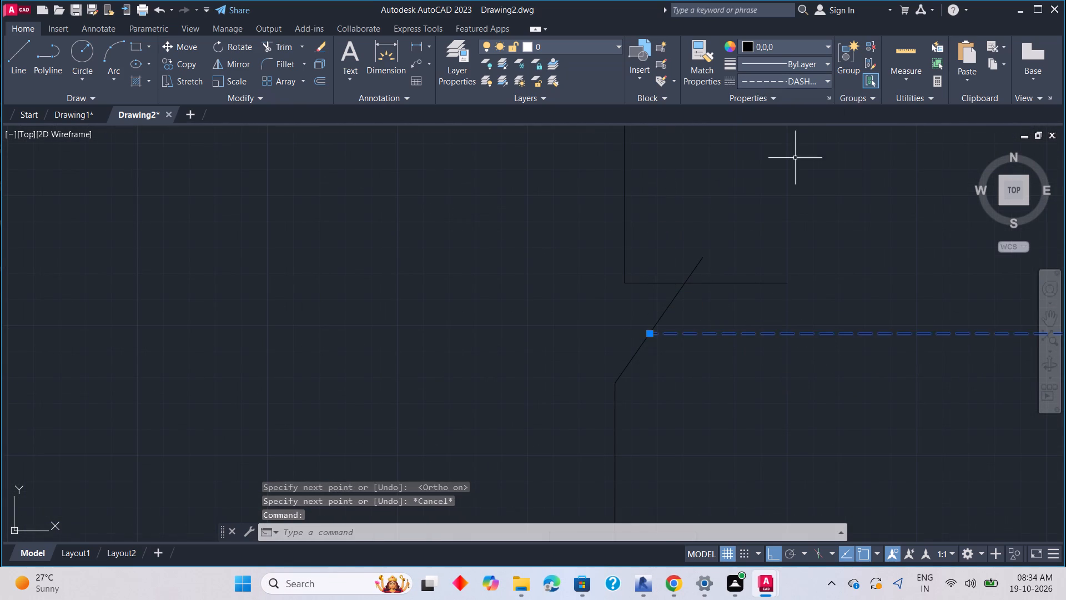
{"action": "key", "text": "Escape"}
Draw a short horizontal line outward from the point where the dashed link meets the slanted contact arm, away from the link.
{"action": "scroll", "coordinate": [834, 263], "scroll_direction": "down", "scroll_amount": 3}
{"action": "middle_click_drag", "start_coordinate": [830, 292], "coordinate": [758, 298]}
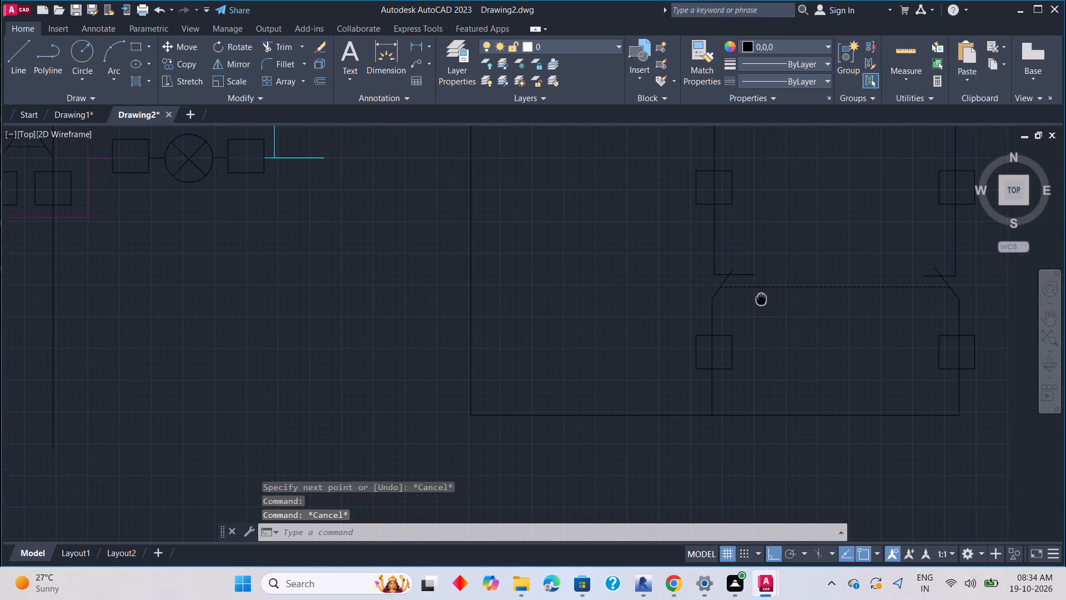
{"action": "middle_click_drag", "start_coordinate": [758, 298], "coordinate": [756, 298]}
{"action": "key", "text": "l"}
{"action": "key", "text": "space"}
{"action": "scroll", "coordinate": [715, 284], "scroll_direction": "up", "scroll_amount": 3}
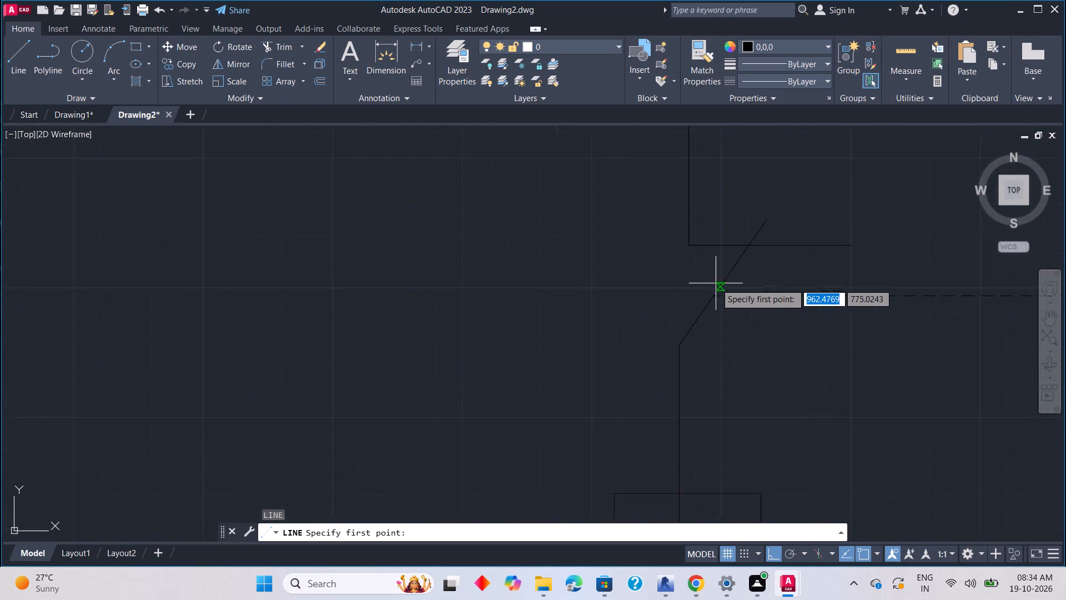
{"action": "scroll", "coordinate": [716, 283], "scroll_direction": "up", "scroll_amount": 1}
{"action": "left_click_drag", "start_coordinate": [717, 303], "coordinate": [686, 303]}
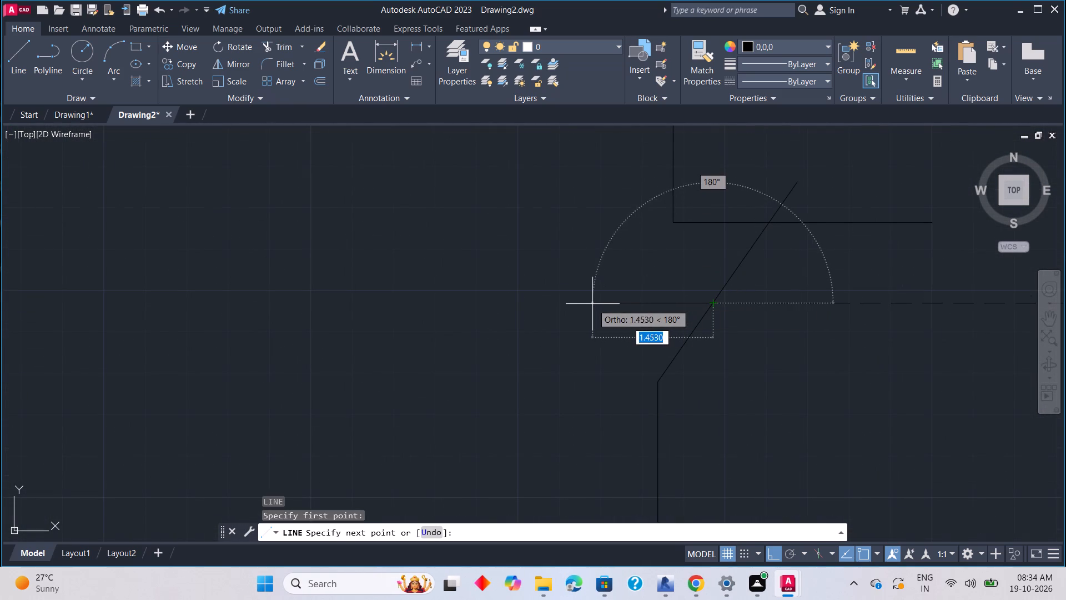
{"action": "left_click", "coordinate": [551, 307]}
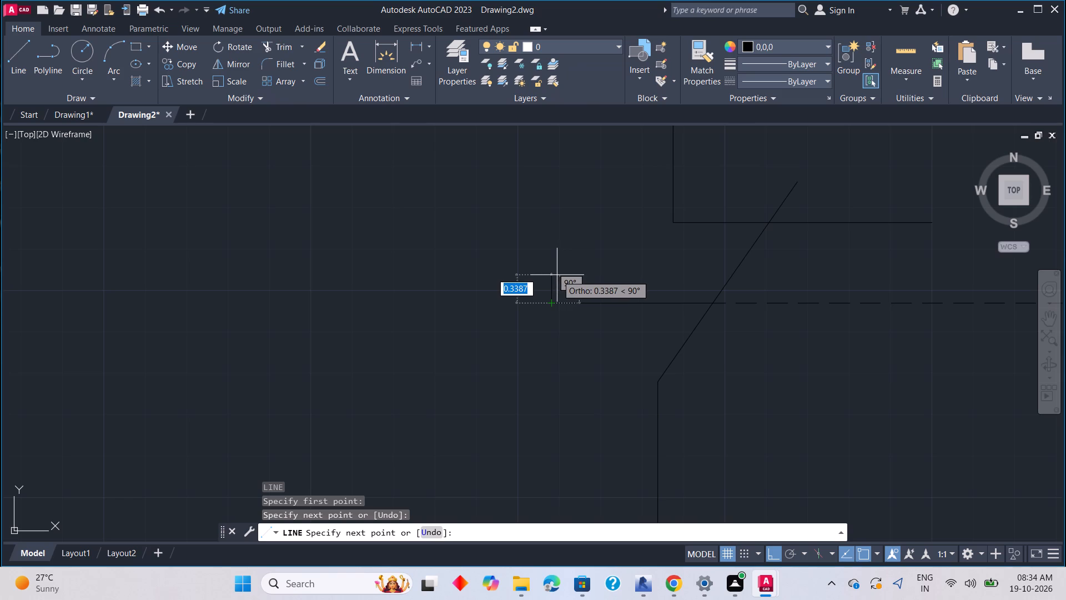
Continue the line into a 0.4 wide by 0.8 high rectangle whose outer side is centred on the actuator line's end.
{"action": "type", "text": "0.4"}
{"action": "key", "text": "Return"}
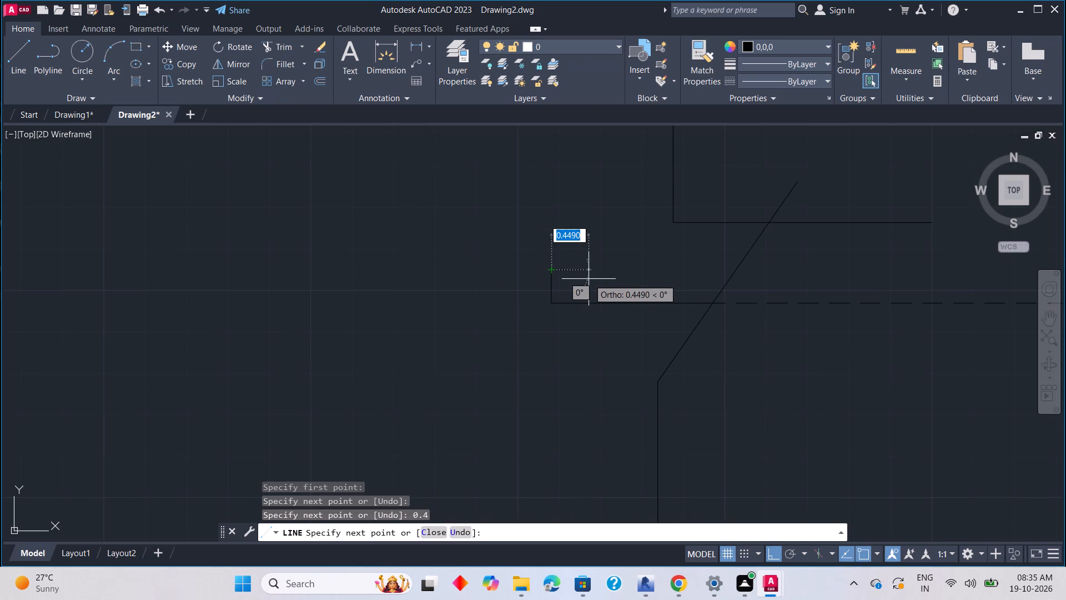
{"action": "type", "text": "0.4"}
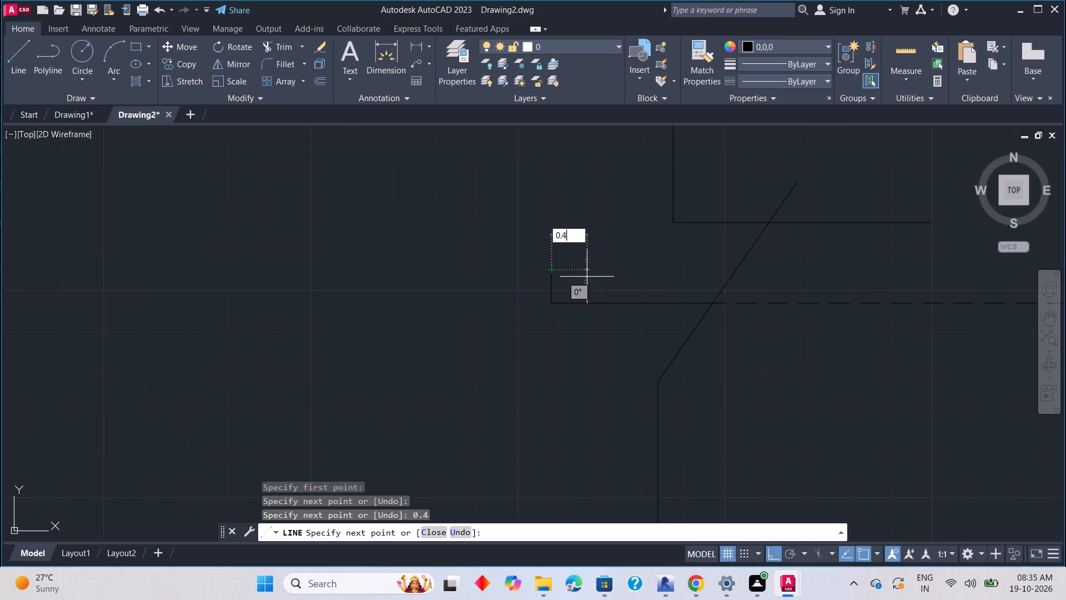
{"action": "key", "text": "Return"}
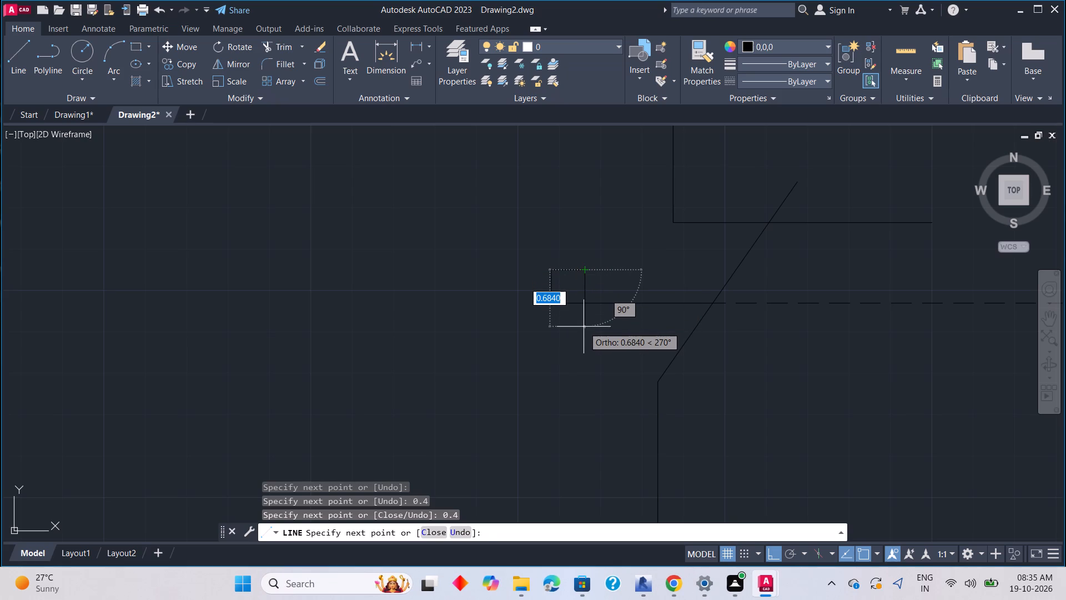
{"action": "type", "text": "0.8"}
{"action": "key", "text": "Return"}
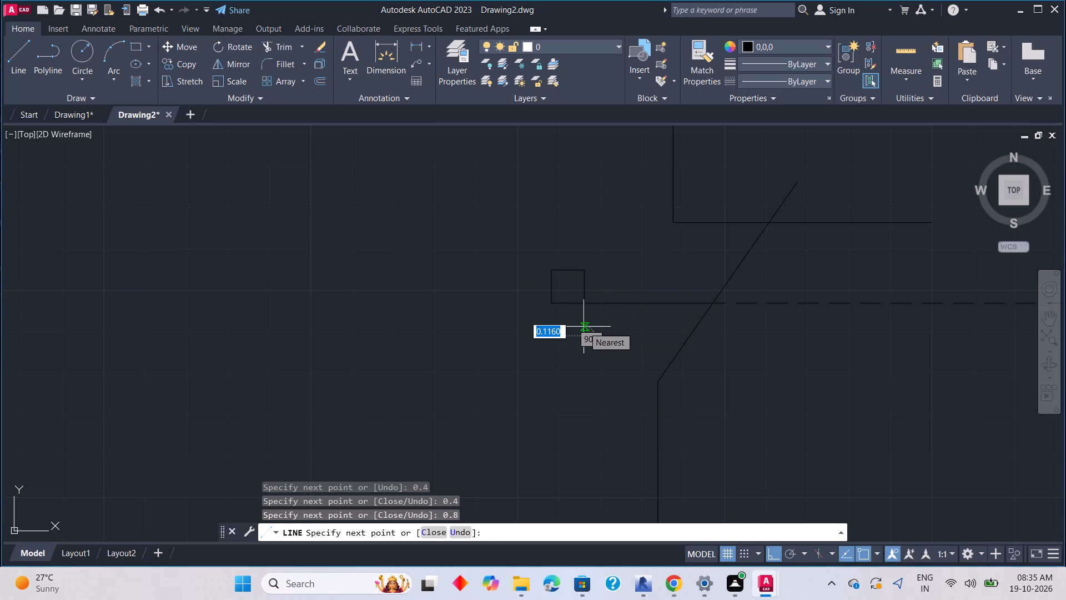
{"action": "type", "text": "0.4"}
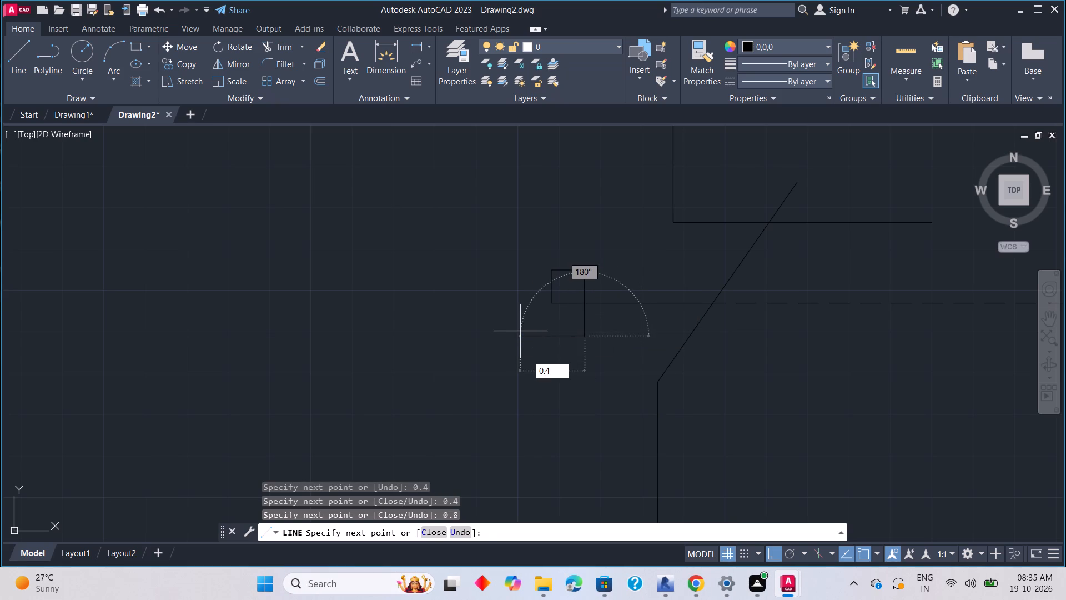
{"action": "key", "text": "Return"}
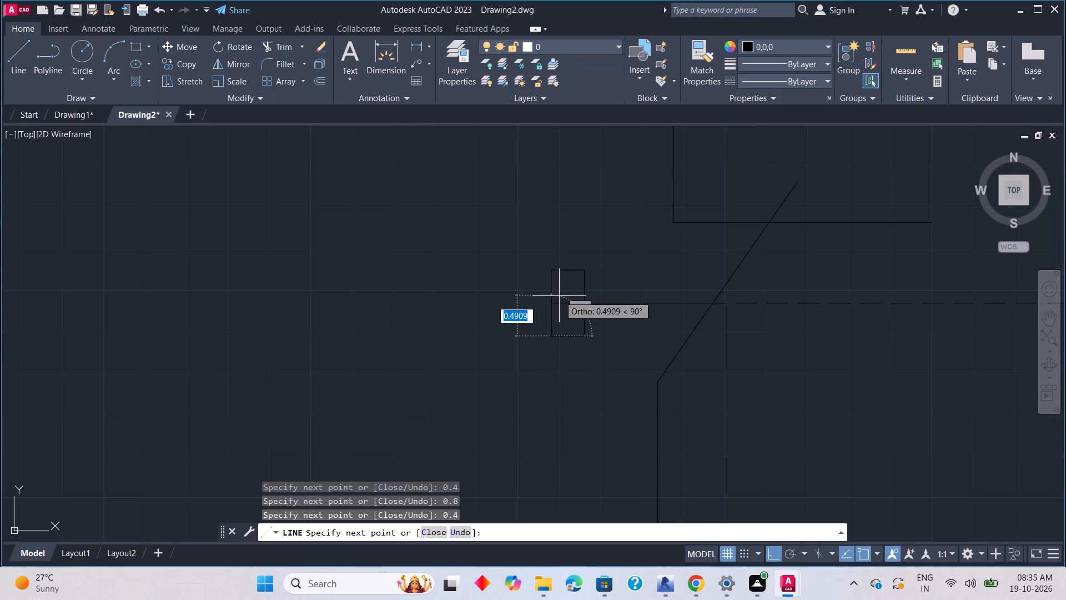
{"action": "type", "text": "0.4"}
{"action": "key", "text": "Return"}
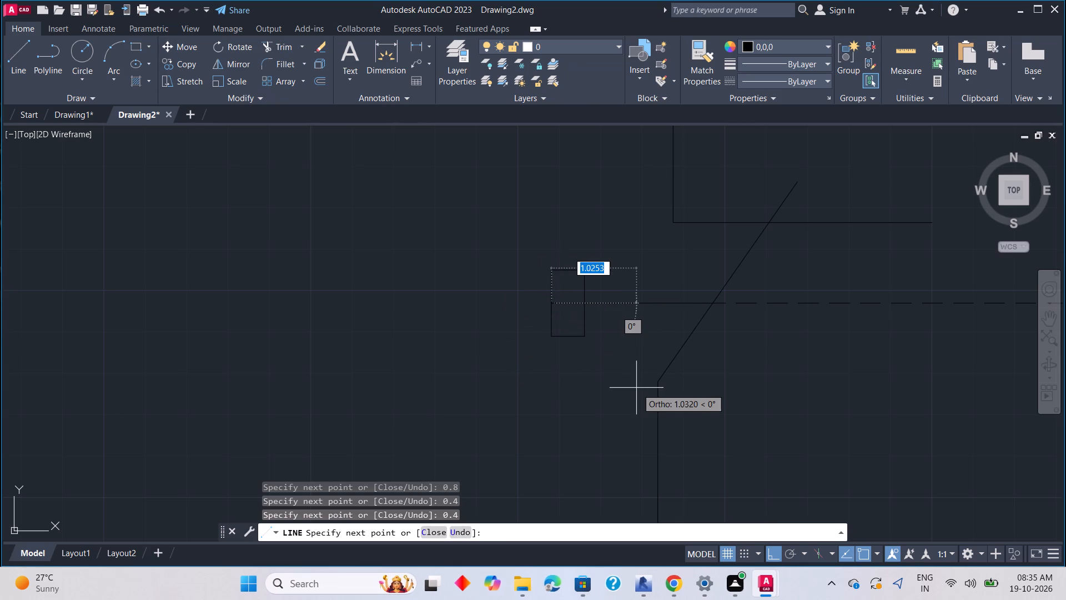
{"action": "key", "text": "grave"}
{"action": "key", "text": "Escape"}
{"action": "key", "text": "Escape"}
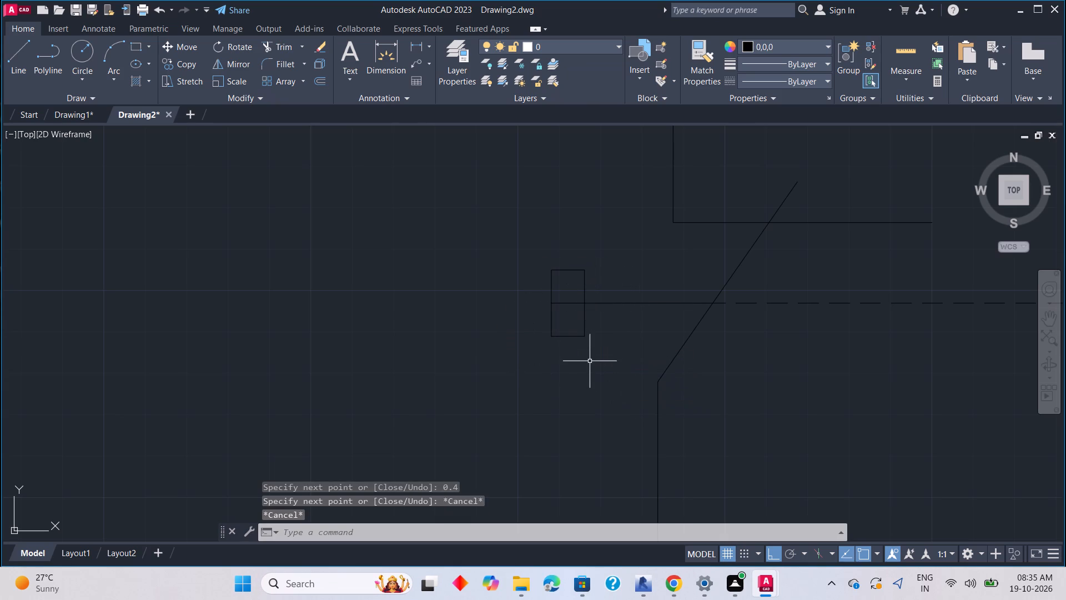
Trim away both halves of the small rectangle's side facing the contact, leaving an E-shaped actuator symbol.
{"action": "key", "text": "t"}
{"action": "key", "text": "r"}
{"action": "key", "text": "space"}
{"action": "left_click", "coordinate": [582, 313]}
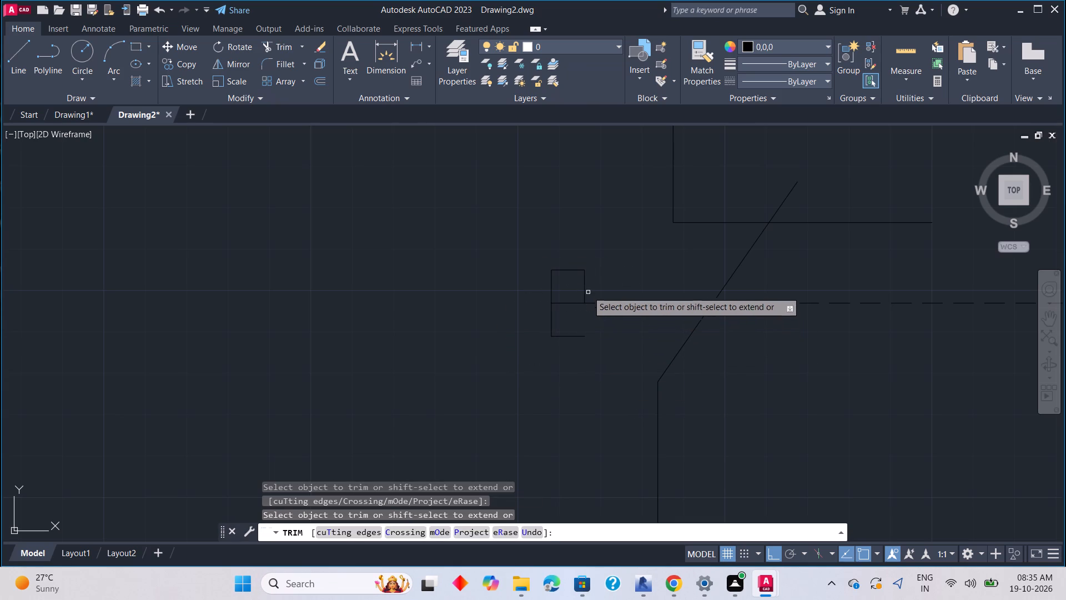
{"action": "left_click", "coordinate": [584, 283]}
{"action": "key", "text": "Escape"}
Extend the cyan wire from the lamp's terminal square below the yellow block to the vertical black wire of the switch circuit.
{"action": "scroll", "coordinate": [601, 328], "scroll_direction": "down", "scroll_amount": 4}
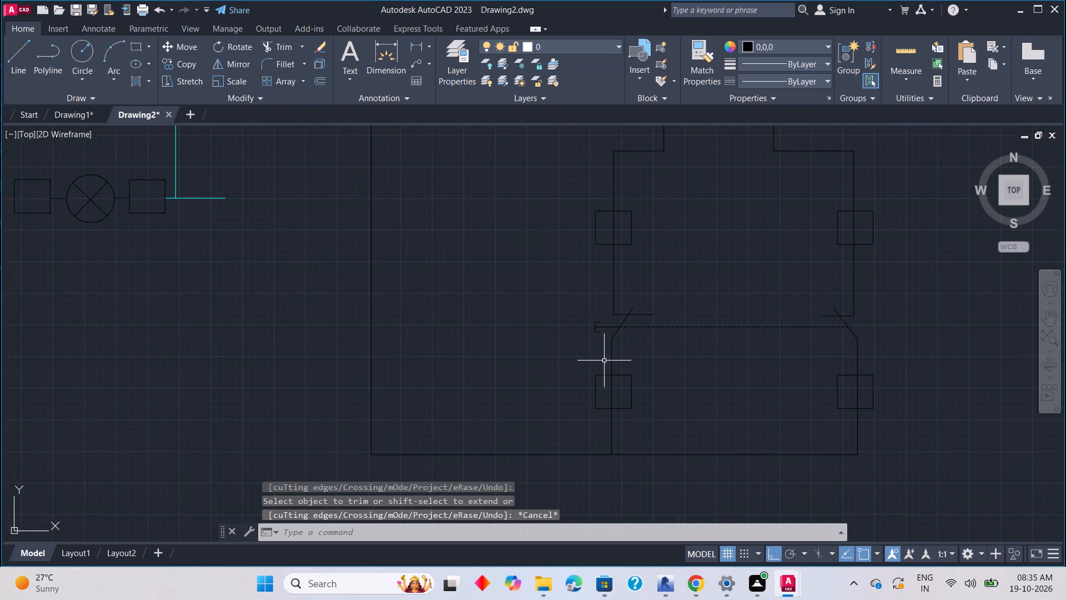
{"action": "middle_click_drag", "start_coordinate": [615, 368], "coordinate": [647, 318]}
{"action": "scroll", "coordinate": [708, 298], "scroll_direction": "down", "scroll_amount": 2}
{"action": "middle_click_drag", "start_coordinate": [711, 373], "coordinate": [657, 451]}
{"action": "scroll", "coordinate": [662, 434], "scroll_direction": "down", "scroll_amount": 2}
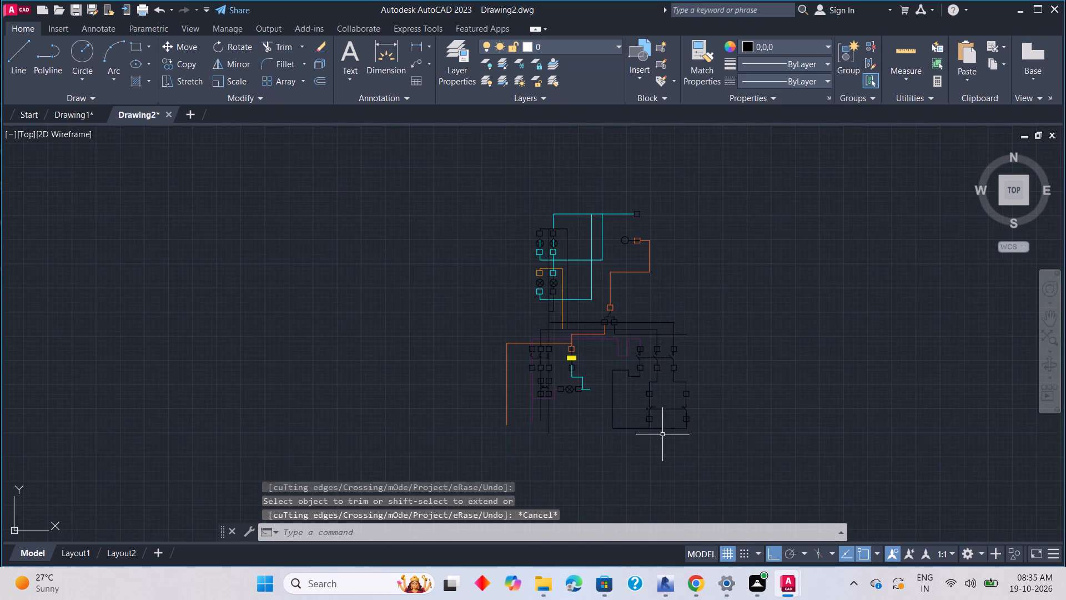
{"action": "middle_click_drag", "start_coordinate": [640, 462], "coordinate": [686, 383]}
{"action": "scroll", "coordinate": [686, 383], "scroll_direction": "down", "scroll_amount": 1}
{"action": "middle_click_drag", "start_coordinate": [686, 383], "coordinate": [695, 337]}
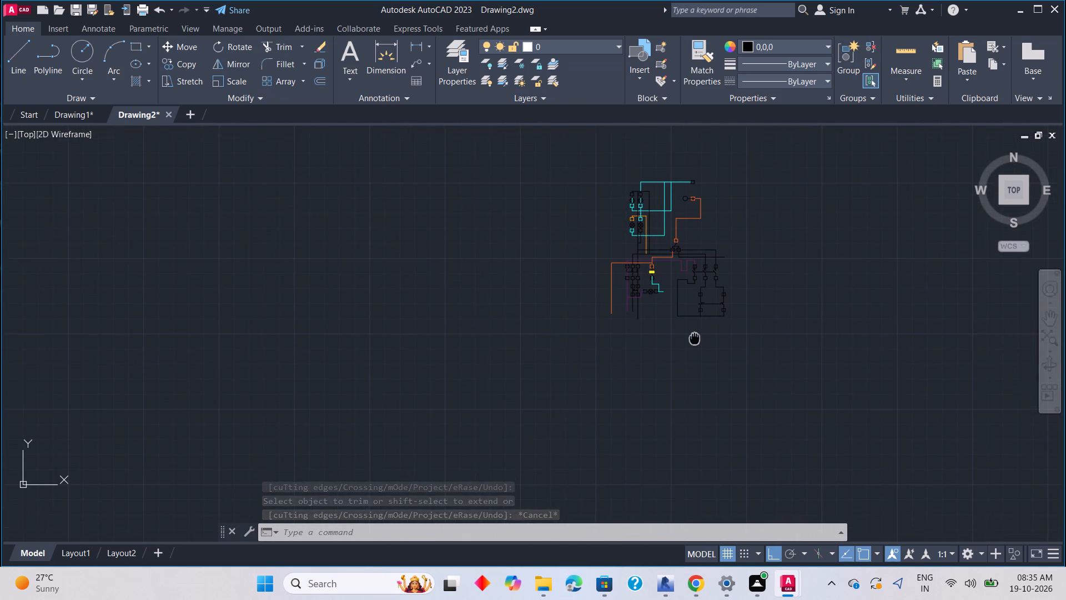
{"action": "middle_click_drag", "start_coordinate": [695, 337], "coordinate": [695, 335]}
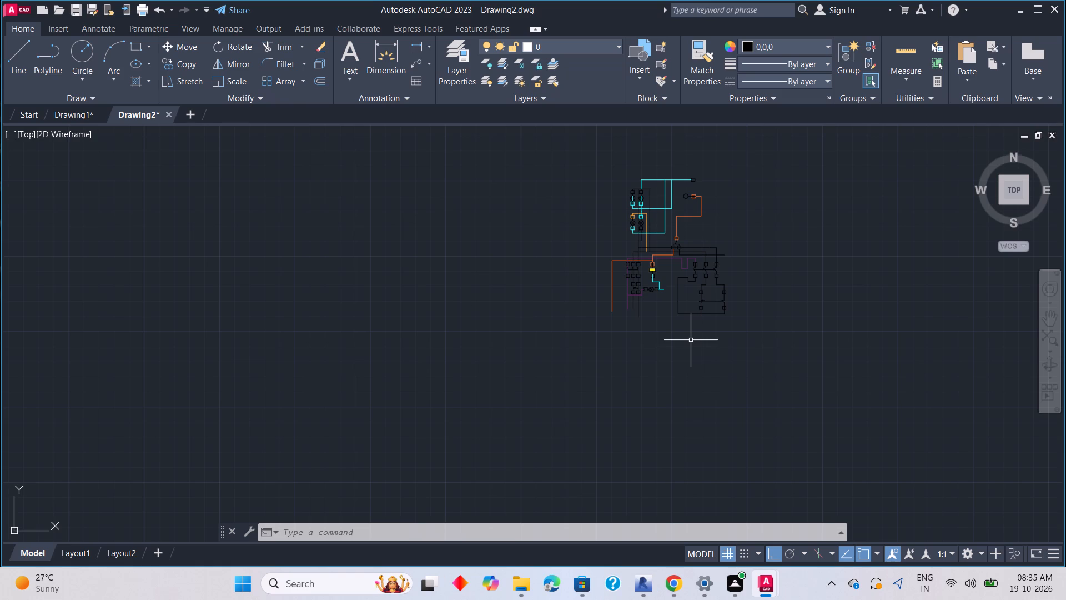
{"action": "scroll", "coordinate": [672, 297], "scroll_direction": "up", "scroll_amount": 1}
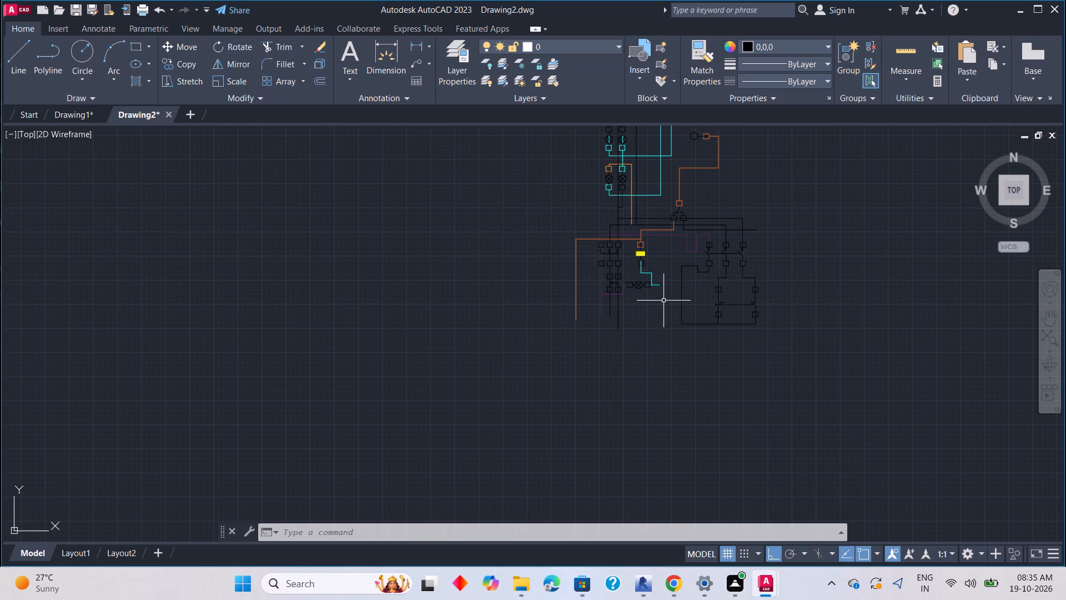
{"action": "scroll", "coordinate": [663, 291], "scroll_direction": "up", "scroll_amount": 3}
{"action": "middle_click_drag", "start_coordinate": [639, 281], "coordinate": [683, 348]}
{"action": "scroll", "coordinate": [683, 347], "scroll_direction": "up", "scroll_amount": 1}
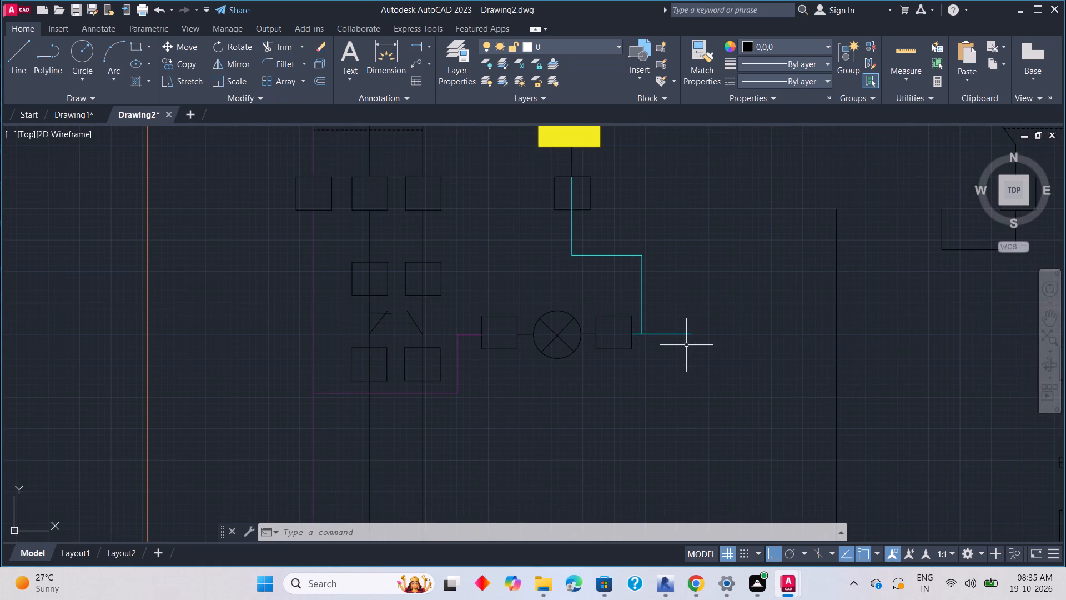
{"action": "key", "text": "e"}
{"action": "type", "text": "x"}
{"action": "key", "text": "space"}
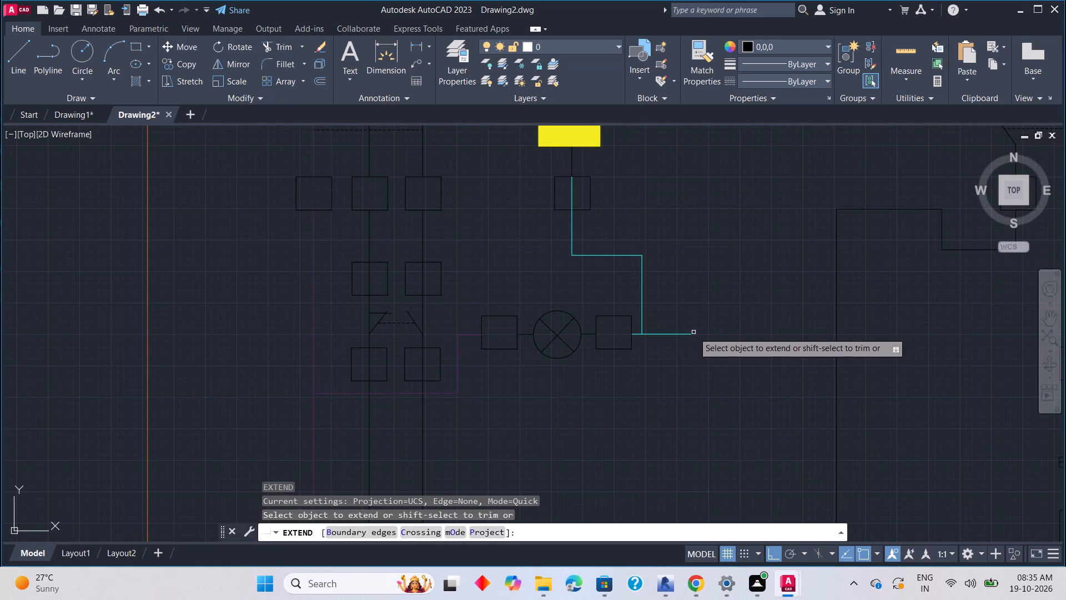
{"action": "left_click", "coordinate": [691, 334]}
{"action": "key", "text": "Escape"}
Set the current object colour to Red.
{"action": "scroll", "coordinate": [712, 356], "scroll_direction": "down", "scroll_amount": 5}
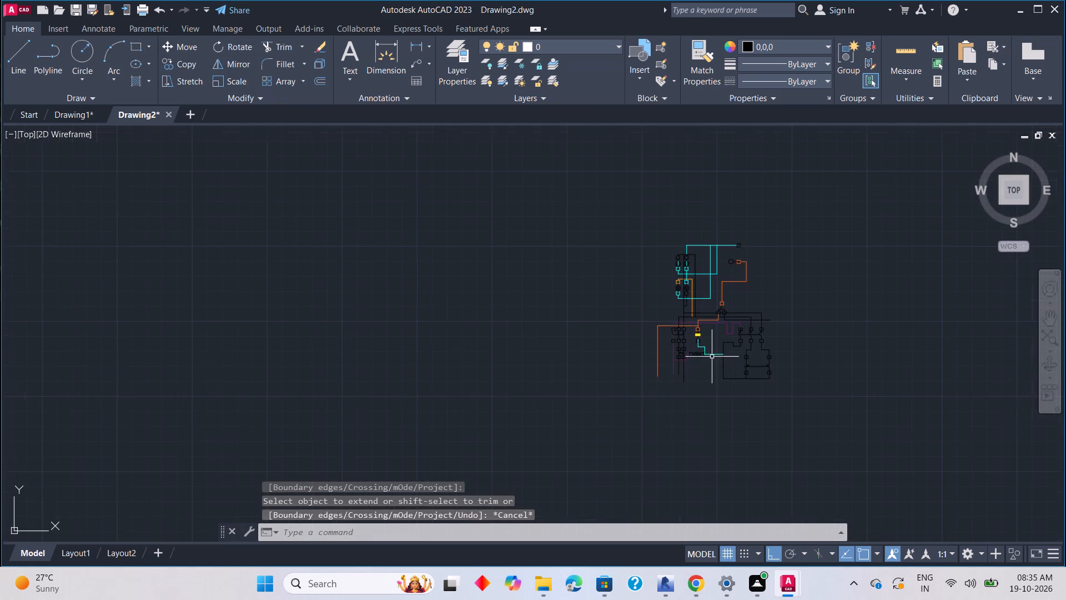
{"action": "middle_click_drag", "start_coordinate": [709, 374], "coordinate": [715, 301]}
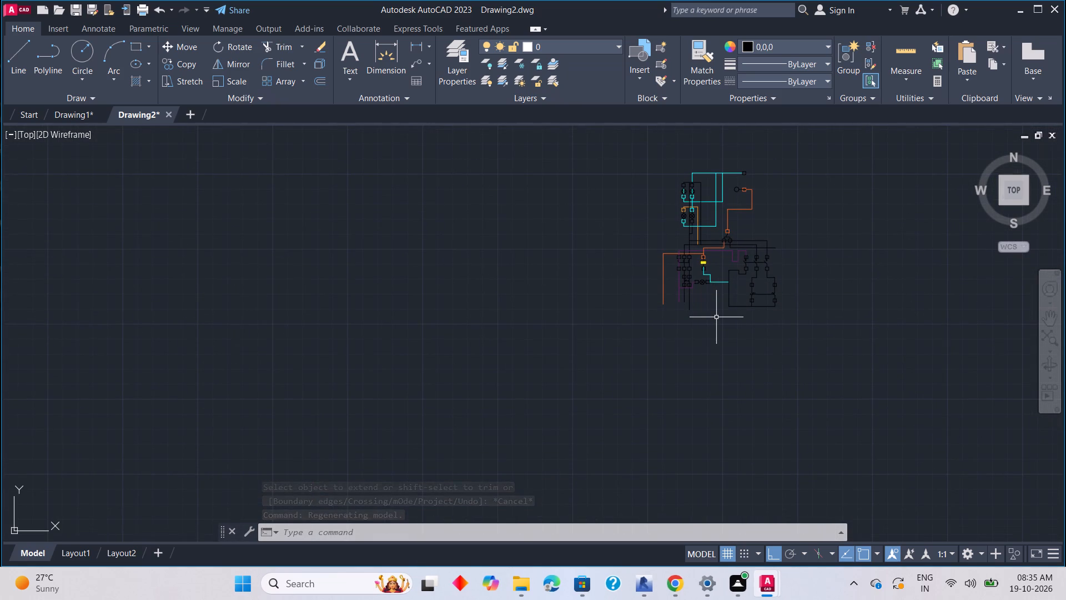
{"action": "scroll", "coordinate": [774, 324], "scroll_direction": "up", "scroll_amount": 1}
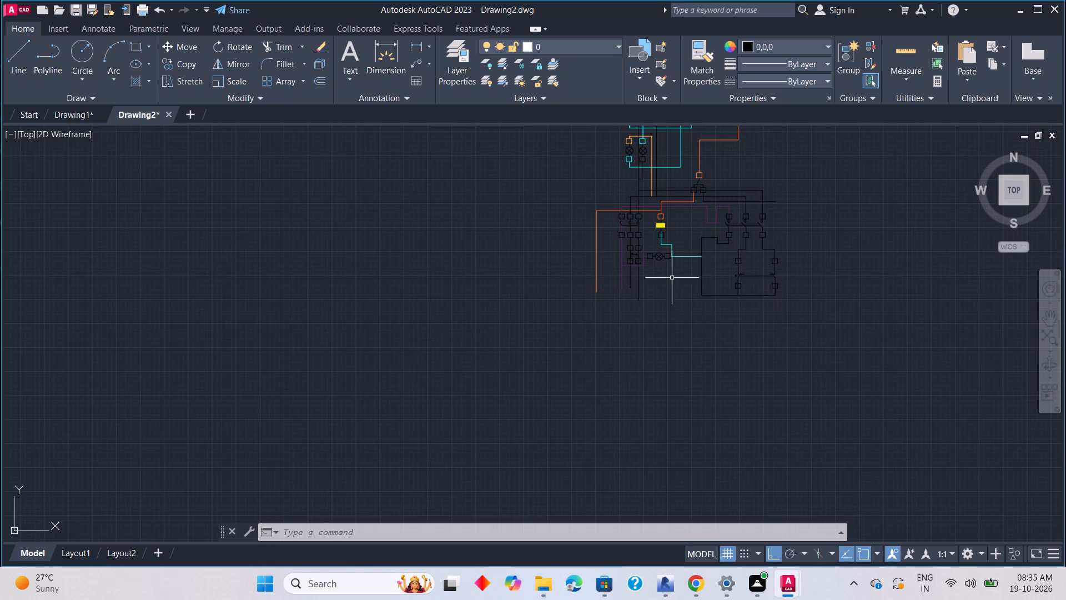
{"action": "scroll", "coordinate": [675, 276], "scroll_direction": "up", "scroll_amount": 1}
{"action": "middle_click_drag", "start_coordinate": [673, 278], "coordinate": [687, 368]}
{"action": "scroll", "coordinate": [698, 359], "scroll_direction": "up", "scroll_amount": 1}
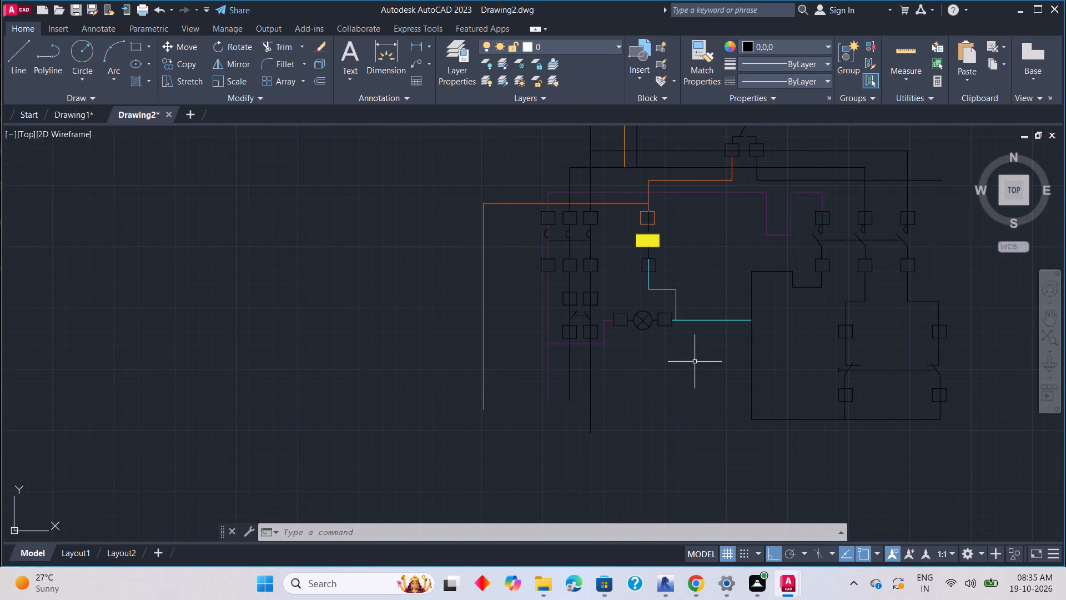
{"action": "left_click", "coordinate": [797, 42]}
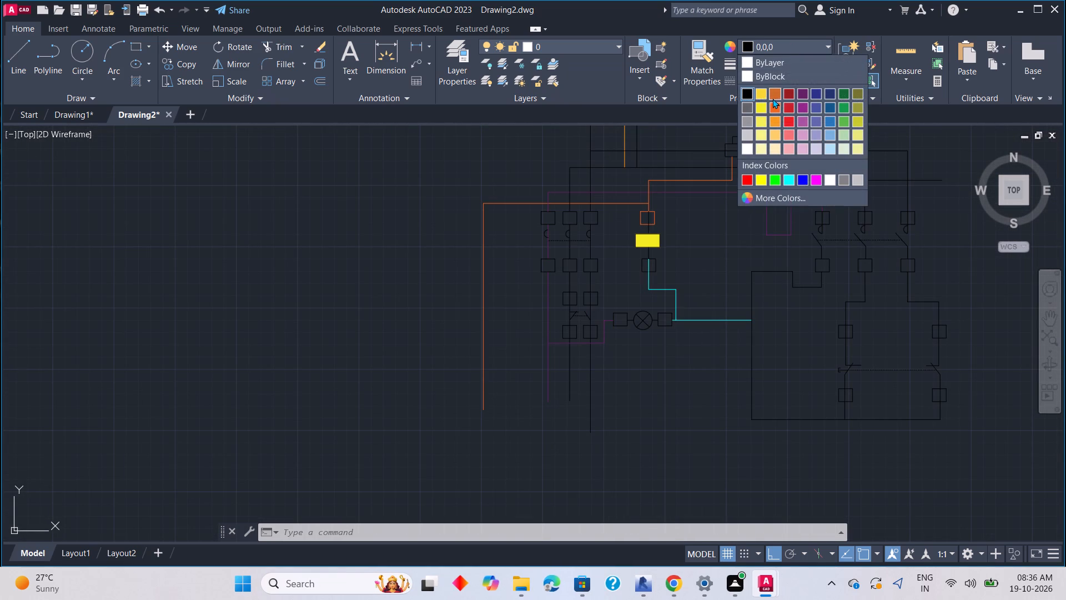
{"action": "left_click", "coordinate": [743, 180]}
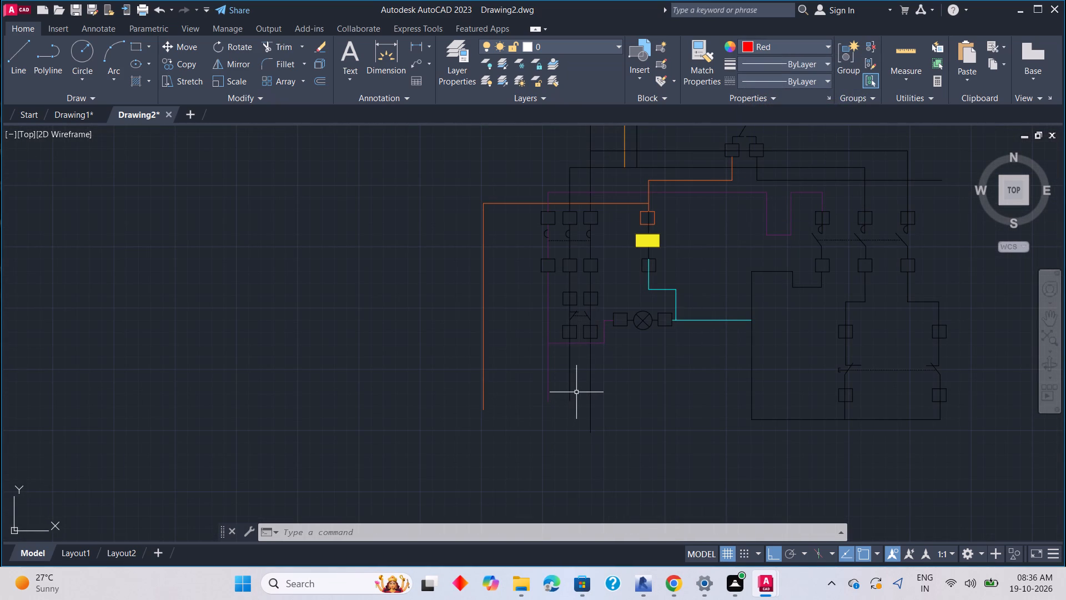
Fill all four sectors of the lamp circle below the yellow block with a solid Red hatch.
{"action": "type", "text": "h"}
{"action": "key", "text": "space"}
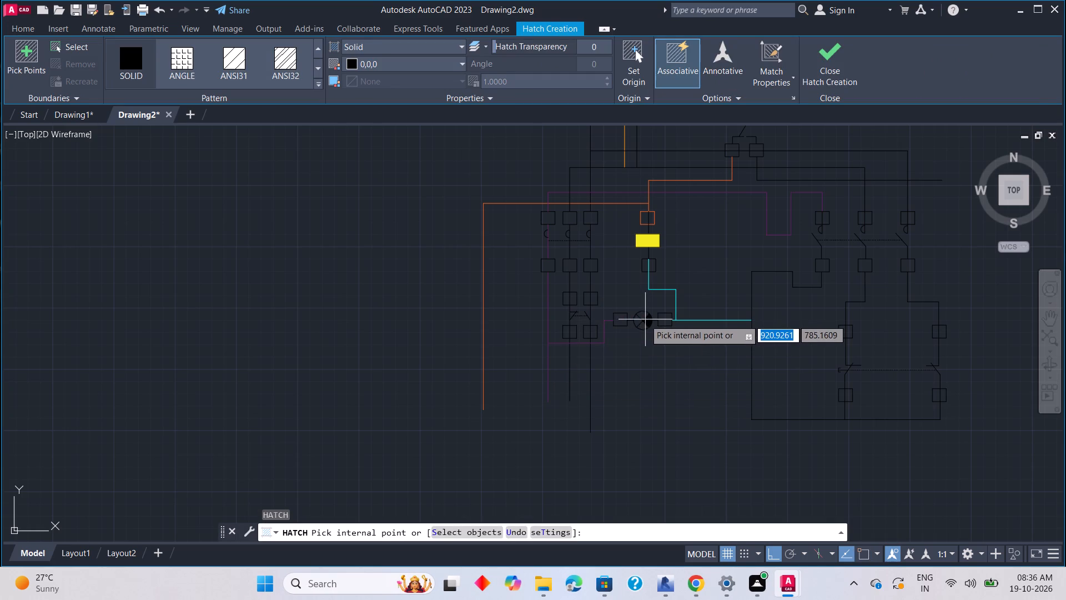
{"action": "left_click", "coordinate": [450, 62]}
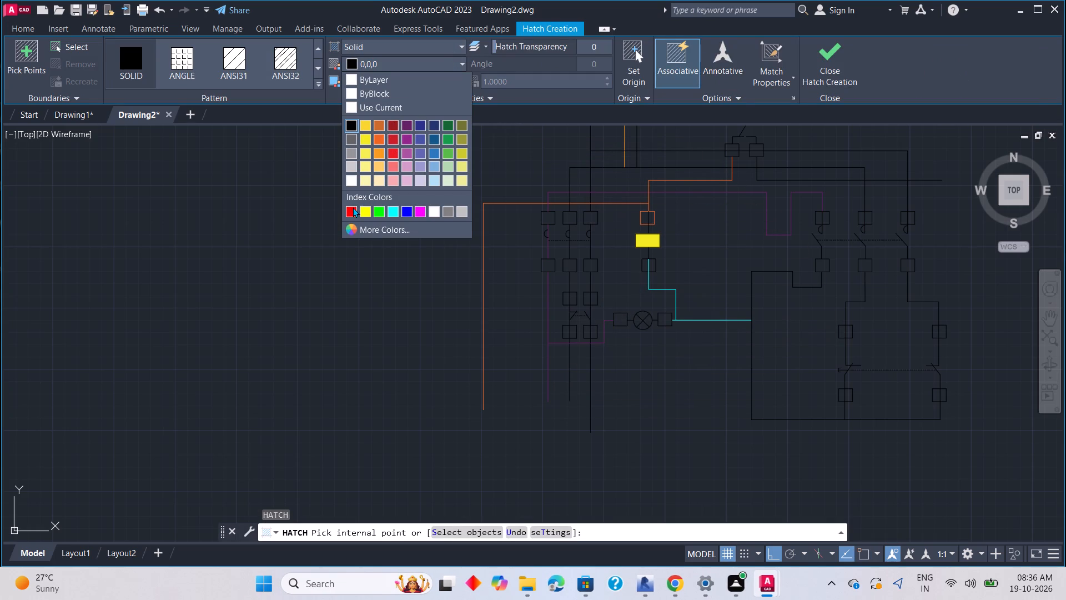
{"action": "left_click", "coordinate": [351, 212]}
{"action": "scroll", "coordinate": [611, 333], "scroll_direction": "up", "scroll_amount": 3}
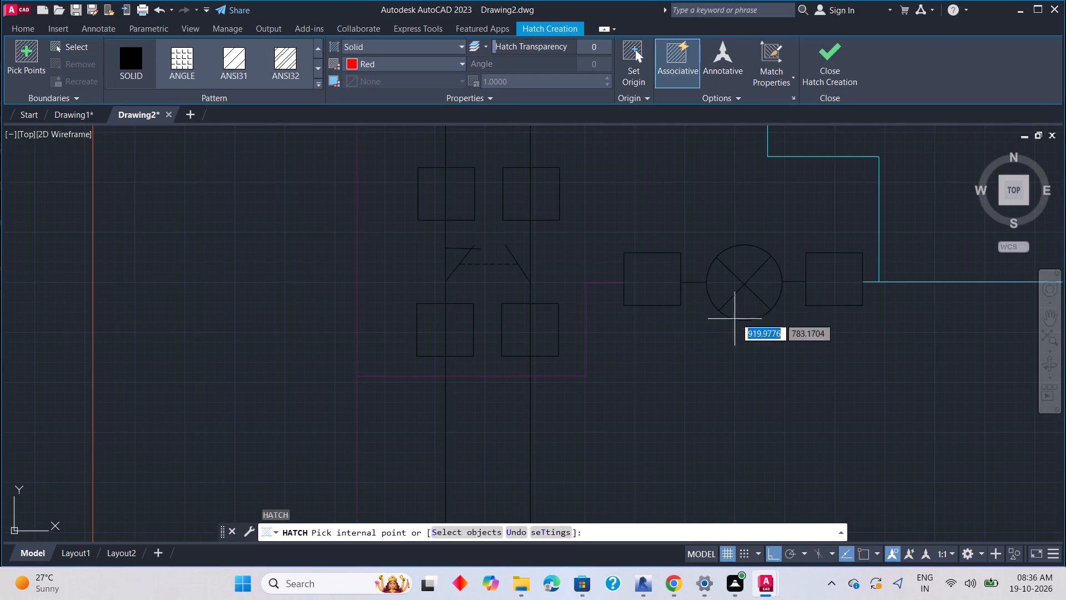
{"action": "left_click", "coordinate": [727, 281]}
{"action": "left_click", "coordinate": [742, 268]}
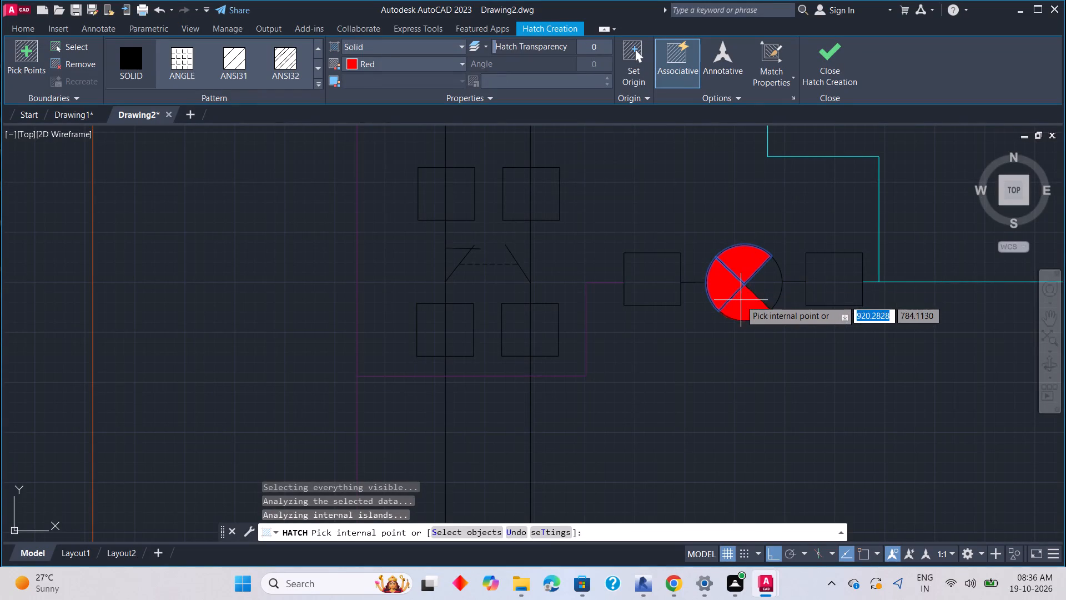
{"action": "left_click", "coordinate": [741, 300]}
{"action": "left_click", "coordinate": [765, 283]}
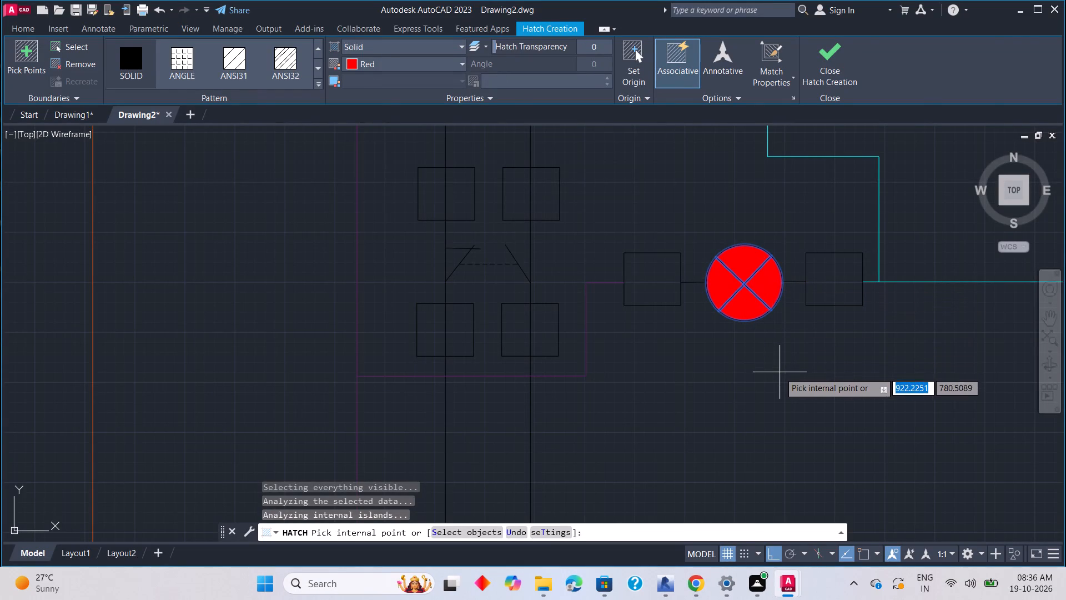
{"action": "key", "text": "Escape"}
Set the current object colour to black (0,0,0).
{"action": "scroll", "coordinate": [781, 364], "scroll_direction": "down", "scroll_amount": 4}
{"action": "middle_click_drag", "start_coordinate": [782, 383], "coordinate": [641, 331]}
{"action": "scroll", "coordinate": [641, 329], "scroll_direction": "down", "scroll_amount": 2}
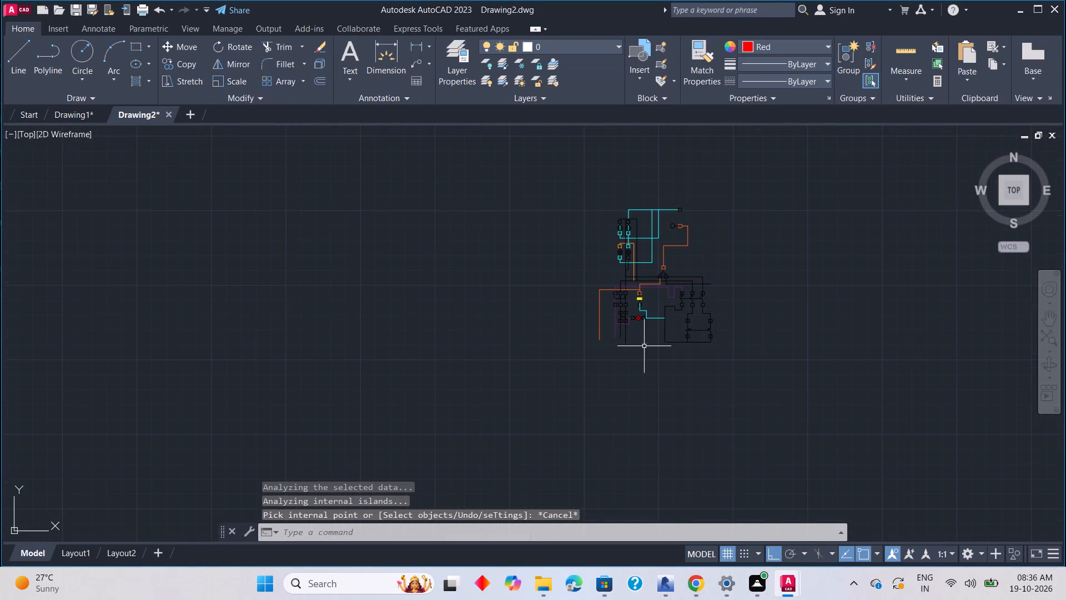
{"action": "middle_click_drag", "start_coordinate": [645, 348], "coordinate": [623, 319]}
{"action": "scroll", "coordinate": [607, 319], "scroll_direction": "up", "scroll_amount": 1}
{"action": "middle_click_drag", "start_coordinate": [624, 324], "coordinate": [539, 381]}
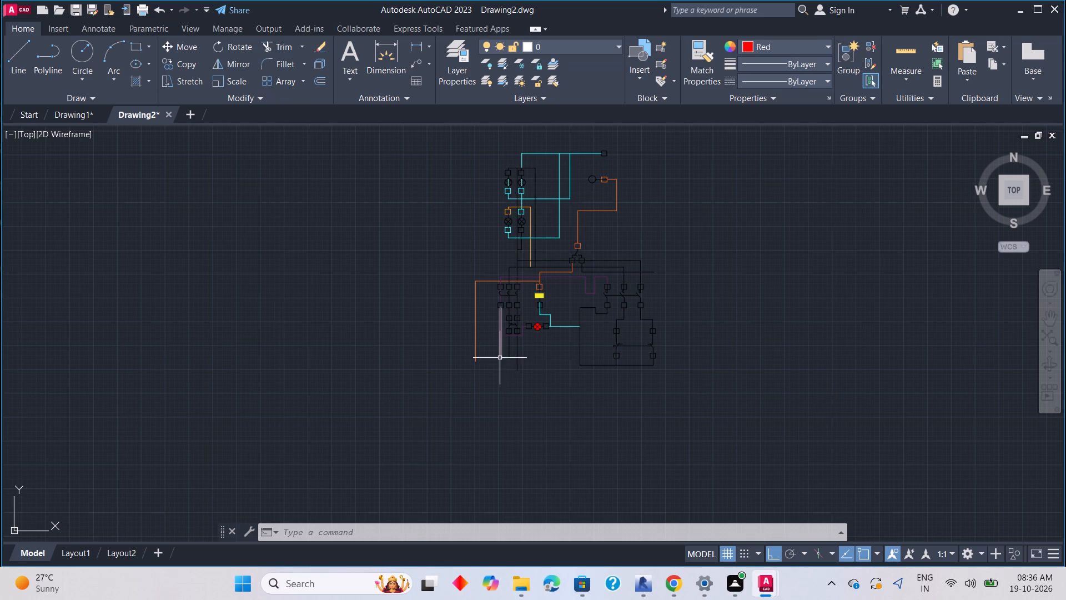
{"action": "scroll", "coordinate": [521, 332], "scroll_direction": "up", "scroll_amount": 1}
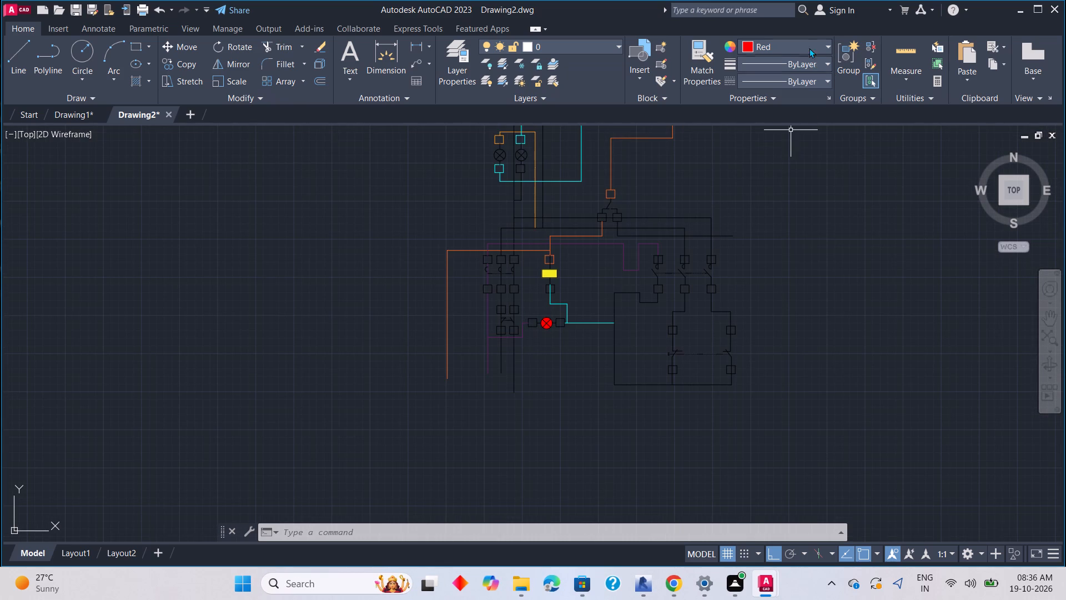
{"action": "left_click", "coordinate": [811, 41]}
{"action": "left_click", "coordinate": [745, 91]}
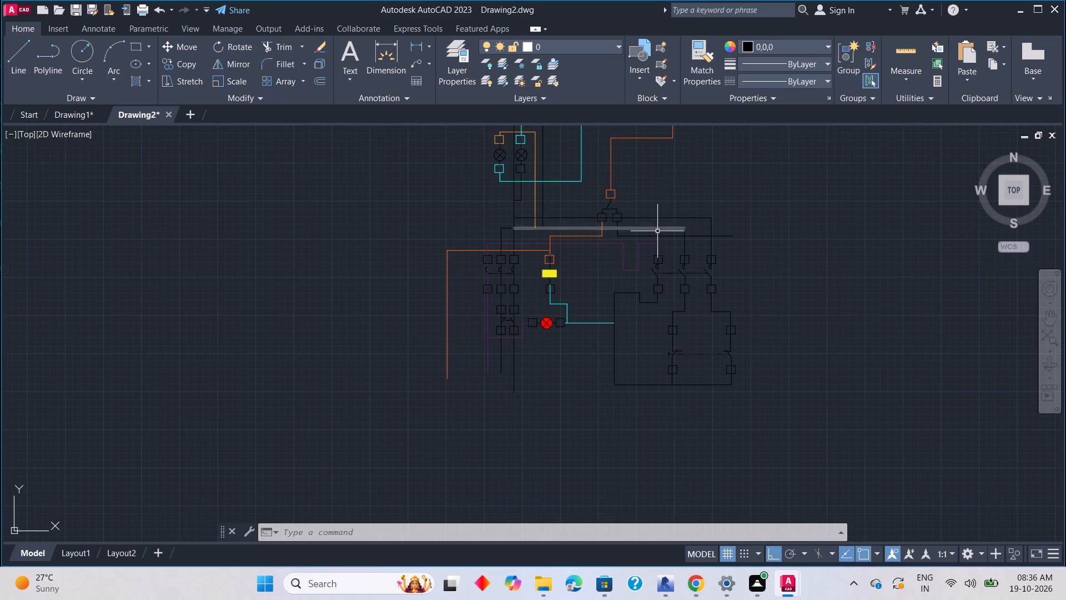
Draw the actuator line leftward from the two-pole switch's slanted contact beside the red lamp, ending in a small rectangle 0.4 wide and 0.8 high.
{"action": "scroll", "coordinate": [522, 341], "scroll_direction": "up", "scroll_amount": 3}
{"action": "middle_click_drag", "start_coordinate": [499, 308], "coordinate": [633, 379]}
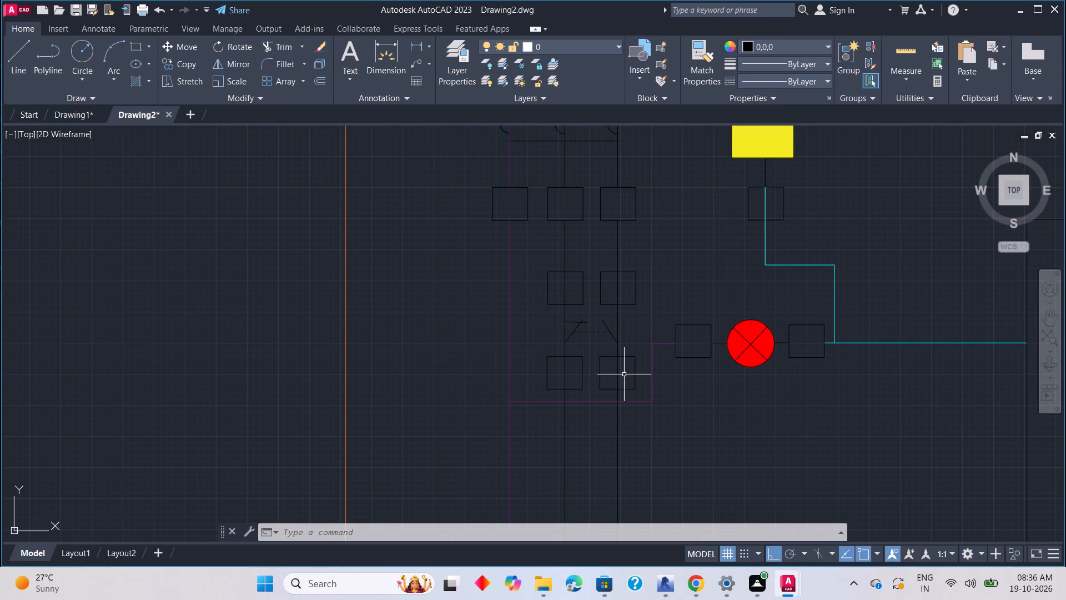
{"action": "key", "text": "l"}
{"action": "key", "text": "space"}
{"action": "scroll", "coordinate": [576, 314], "scroll_direction": "up", "scroll_amount": 2}
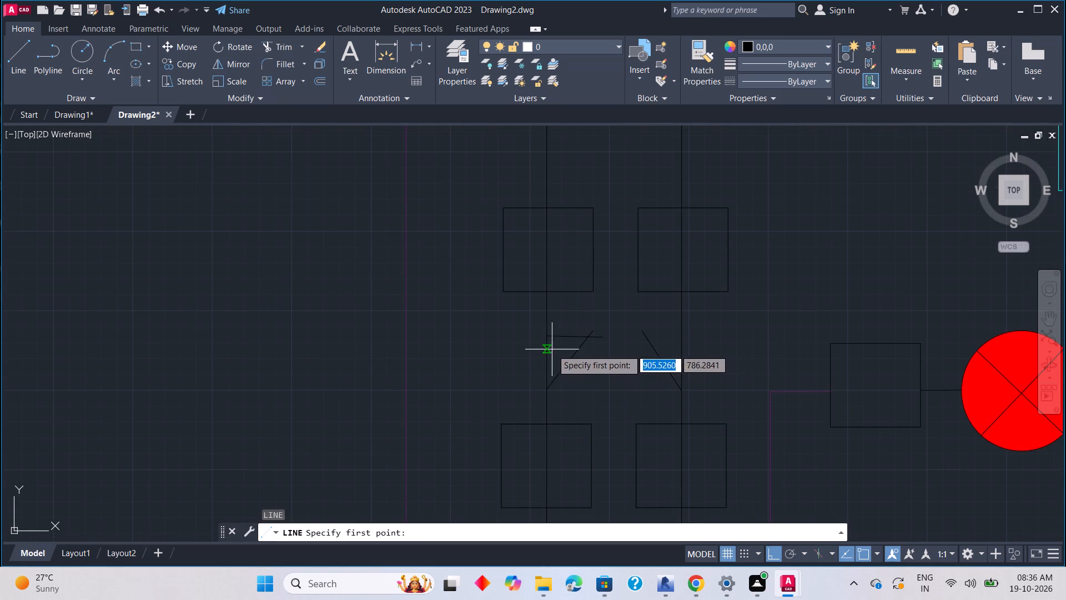
{"action": "left_click", "coordinate": [564, 361]}
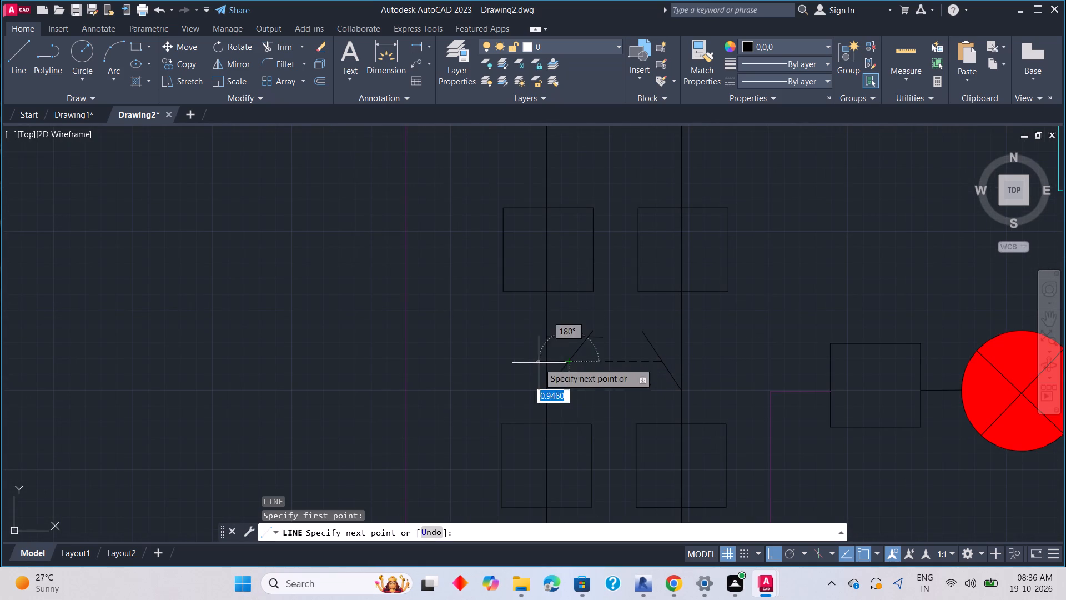
{"action": "left_click", "coordinate": [464, 362]}
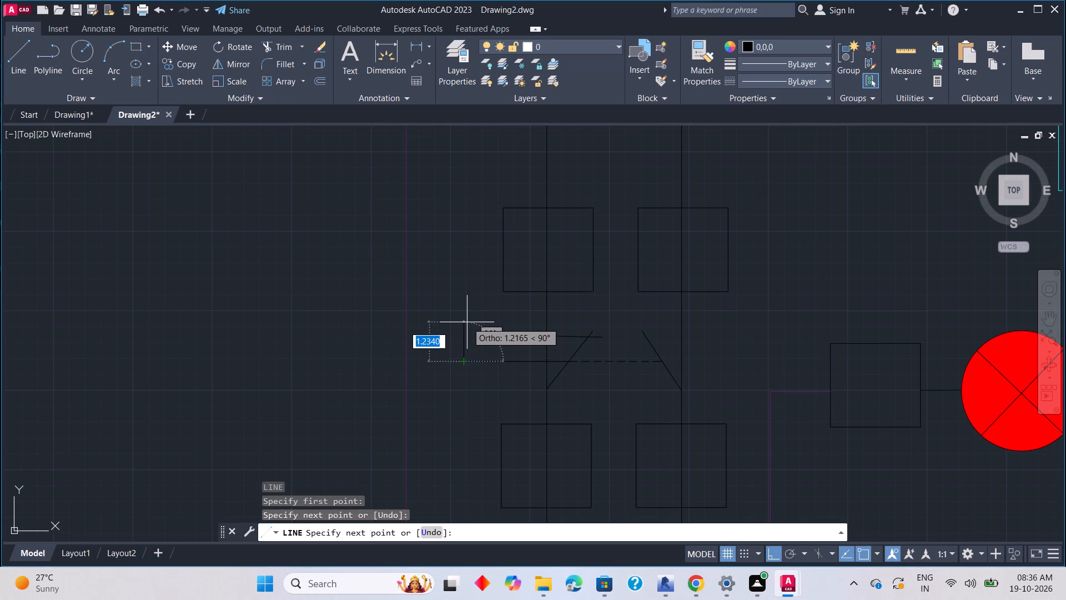
{"action": "type", "text": "0.4"}
{"action": "key", "text": "Return"}
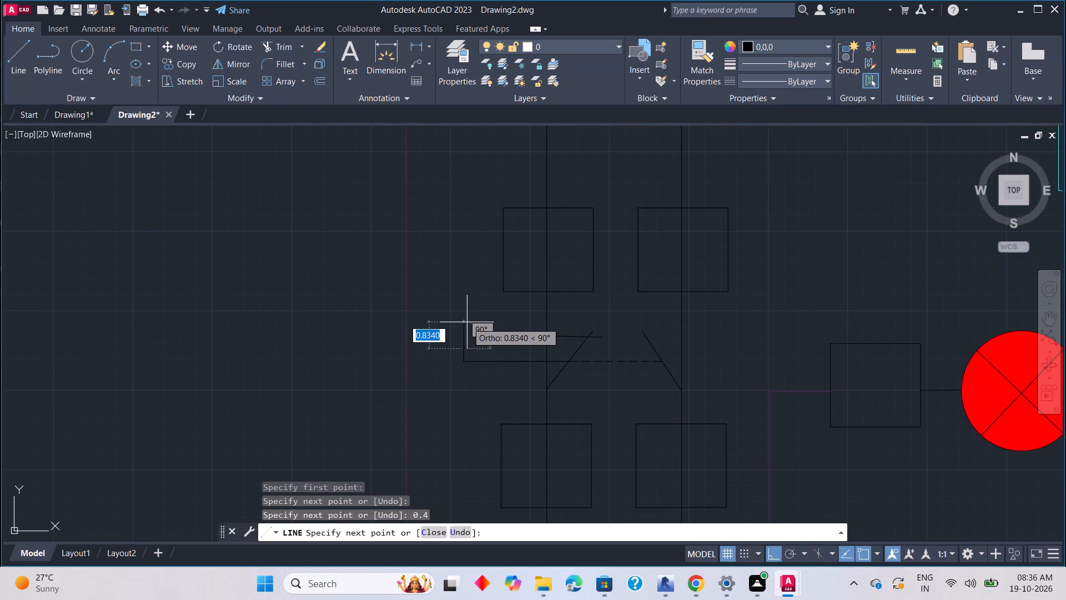
{"action": "type", "text": "0."}
{"action": "key", "text": "4"}
{"action": "key", "text": "Return"}
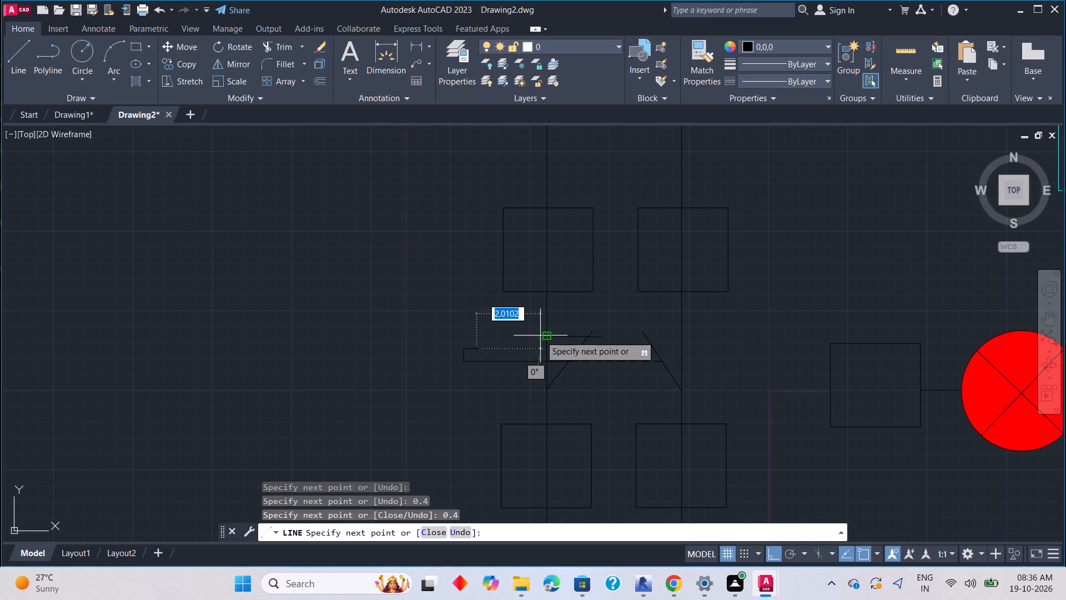
{"action": "type", "text": "0.8"}
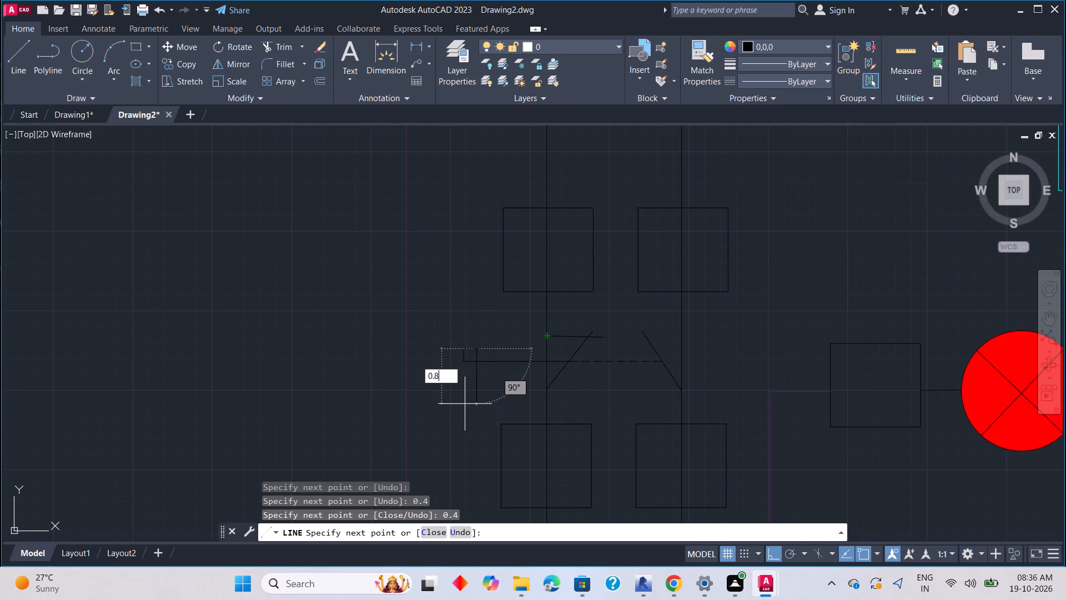
{"action": "key", "text": "Return"}
{"action": "type", "text": "0.4"}
{"action": "key", "text": "Return"}
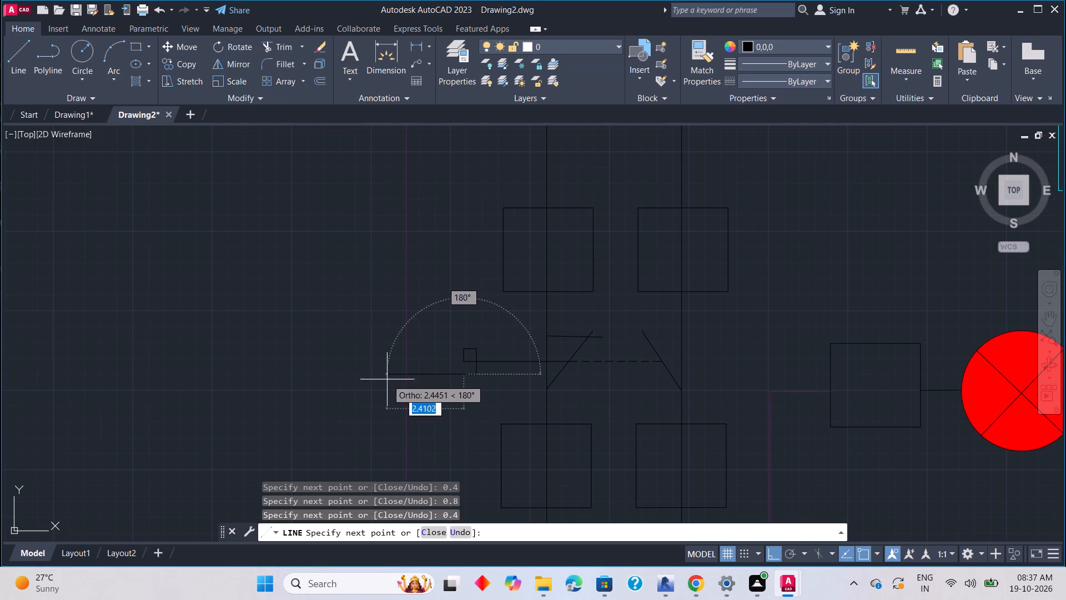
{"action": "type", "text": "0.4"}
{"action": "key", "text": "Return"}
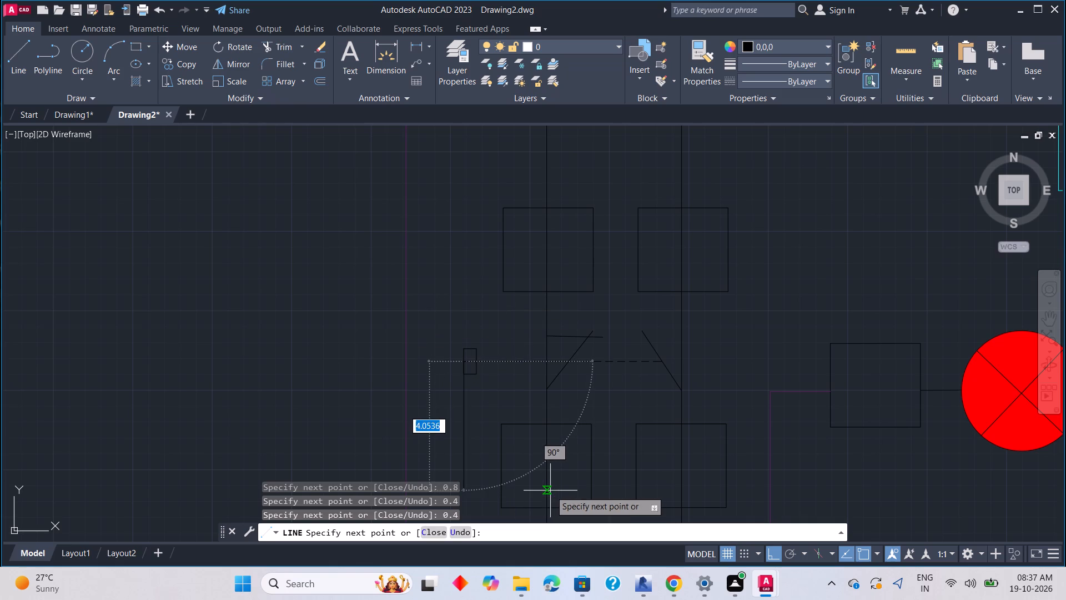
{"action": "key", "text": "Escape"}
Trim away the side of the actuator's small end rectangle that faces the contact, leaving an open bracket.
{"action": "type", "text": "tr"}
{"action": "key", "text": "space"}
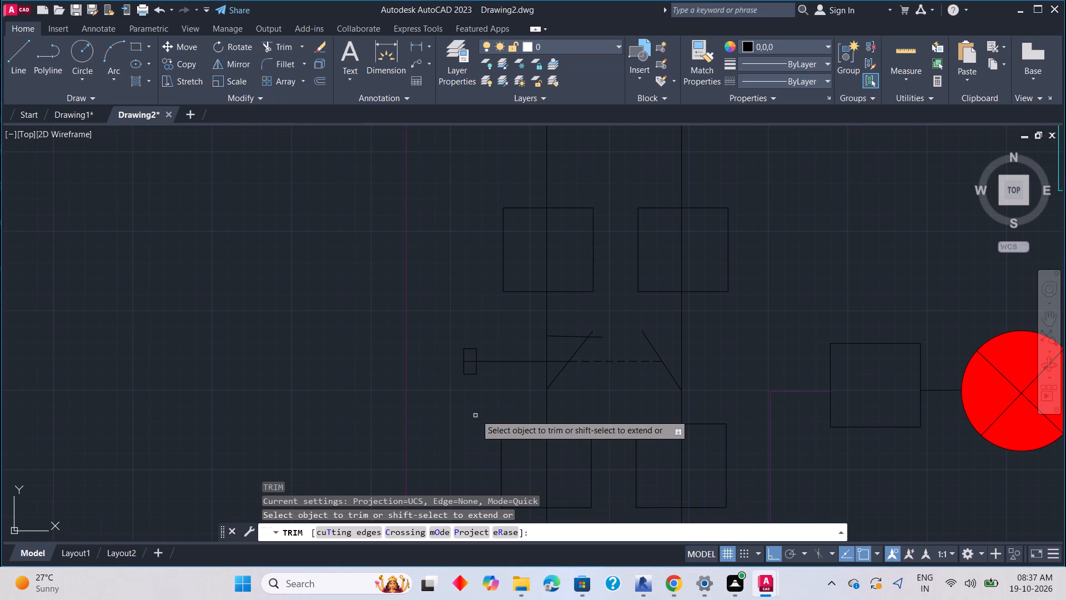
{"action": "left_click", "coordinate": [478, 367]}
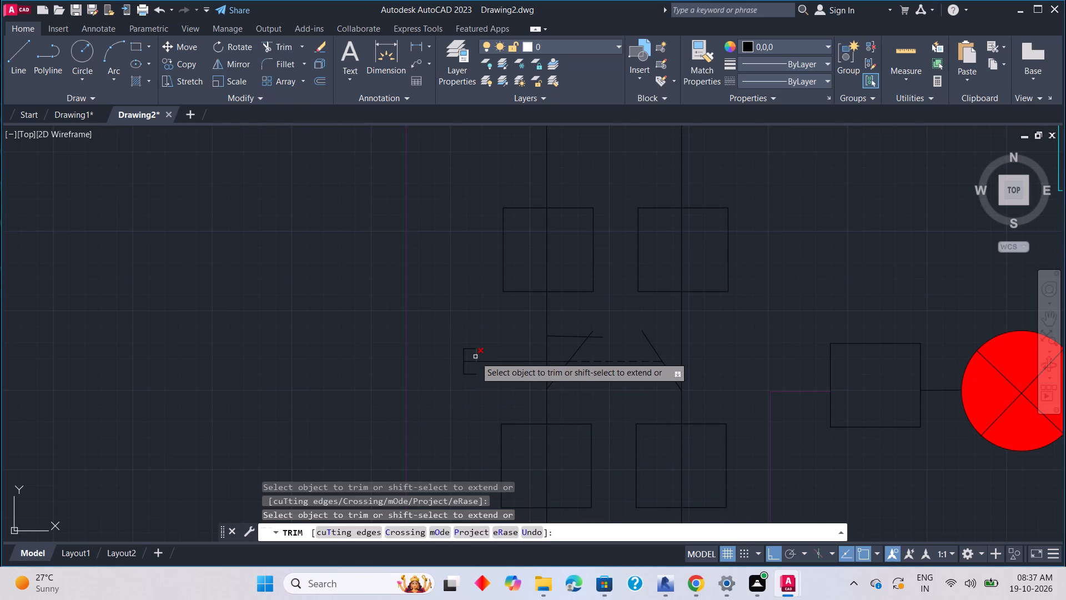
{"action": "left_click", "coordinate": [475, 357]}
{"action": "key", "text": "grave"}
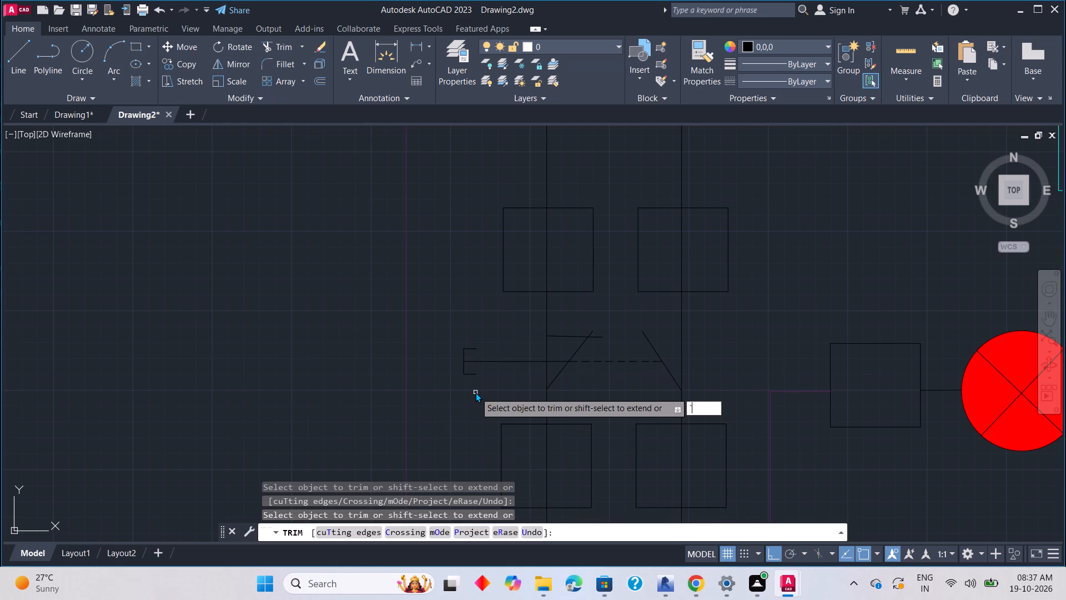
{"action": "key", "text": "Escape"}
{"action": "key", "text": "Escape"}
{"action": "key", "text": "Escape"}
Examine the overall wiring diagram and the switch and lamp circuits in its lower part.
{"action": "scroll", "coordinate": [475, 391], "scroll_direction": "down", "scroll_amount": 1}
{"action": "key", "text": "Escape"}
{"action": "scroll", "coordinate": [478, 403], "scroll_direction": "down", "scroll_amount": 2}
{"action": "middle_click_drag", "start_coordinate": [536, 449], "coordinate": [559, 332]}
{"action": "scroll", "coordinate": [600, 343], "scroll_direction": "down", "scroll_amount": 2}
{"action": "middle_click_drag", "start_coordinate": [595, 372], "coordinate": [509, 396]}
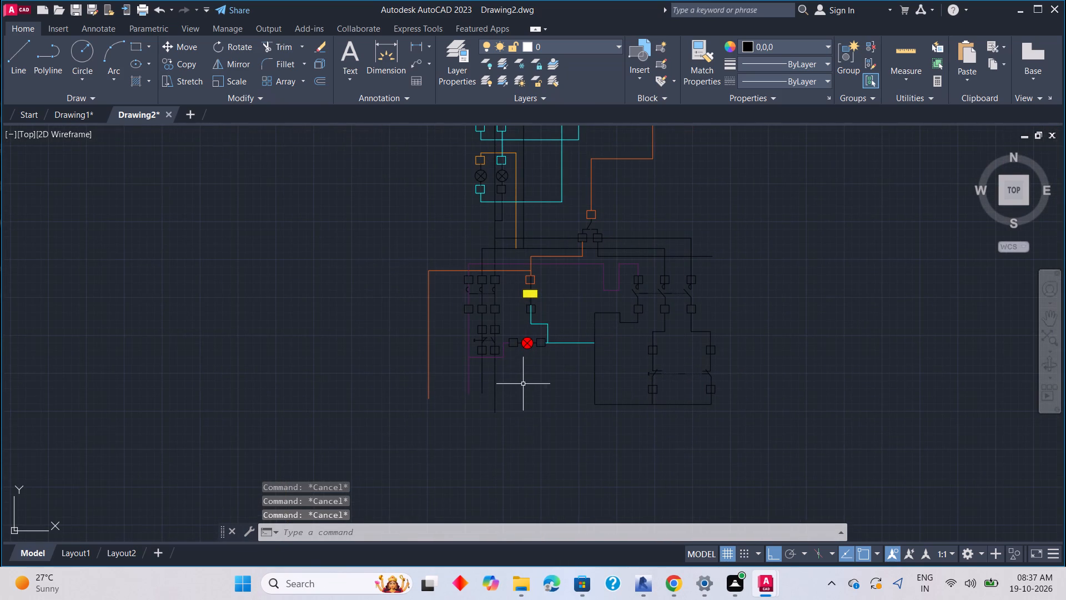
{"action": "scroll", "coordinate": [502, 363], "scroll_direction": "up", "scroll_amount": 1}
{"action": "middle_click_drag", "start_coordinate": [504, 364], "coordinate": [529, 396]}
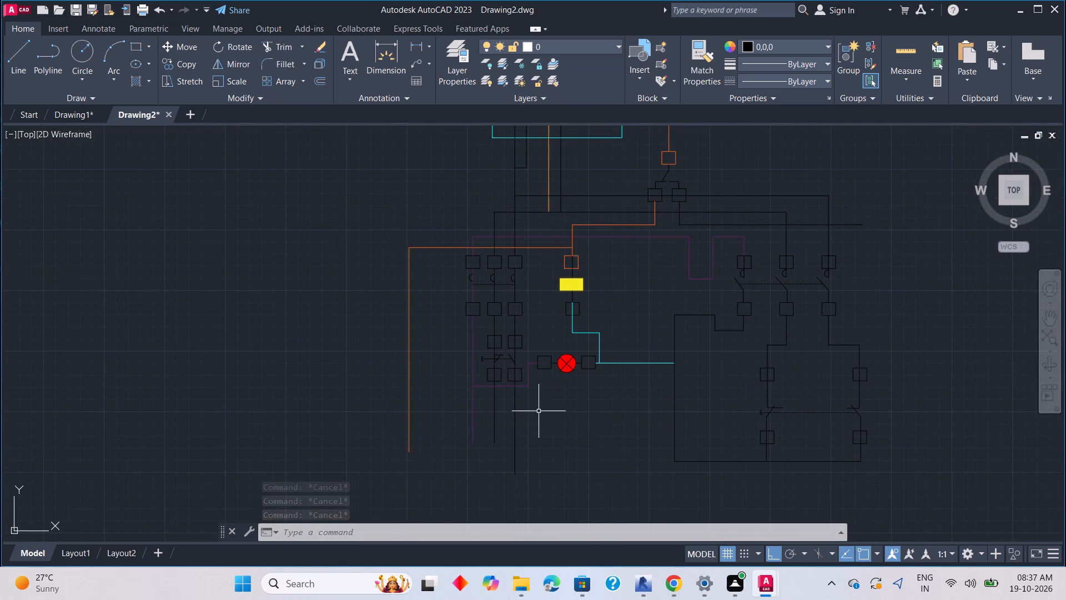
{"action": "scroll", "coordinate": [539, 411], "scroll_direction": "down", "scroll_amount": 2}
{"action": "middle_click_drag", "start_coordinate": [551, 415], "coordinate": [627, 416]}
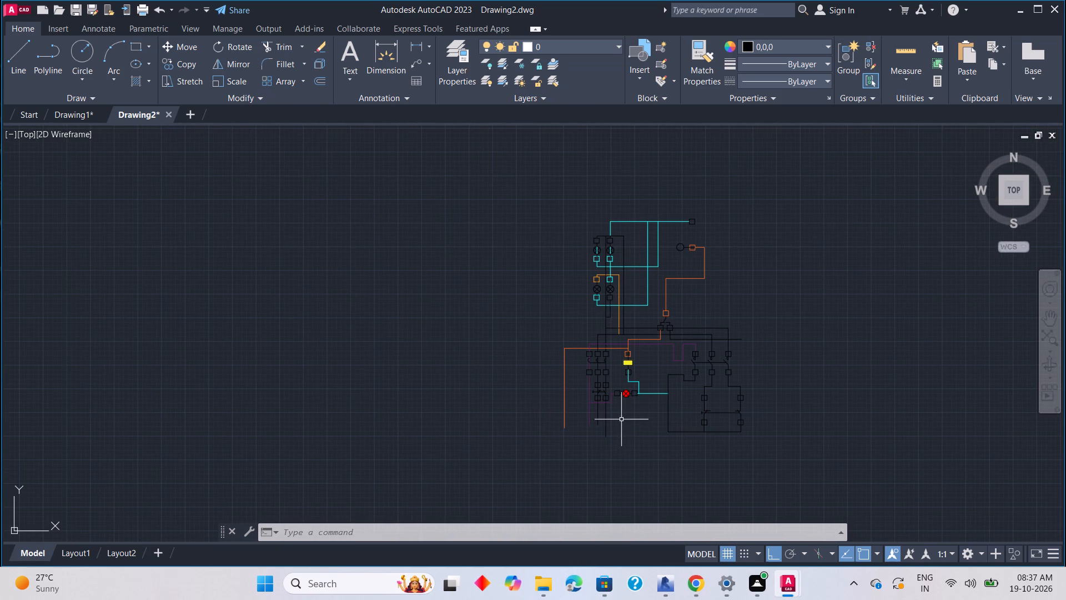
{"action": "scroll", "coordinate": [627, 422], "scroll_direction": "up", "scroll_amount": 2}
{"action": "scroll", "coordinate": [627, 422], "scroll_direction": "down", "scroll_amount": 2}
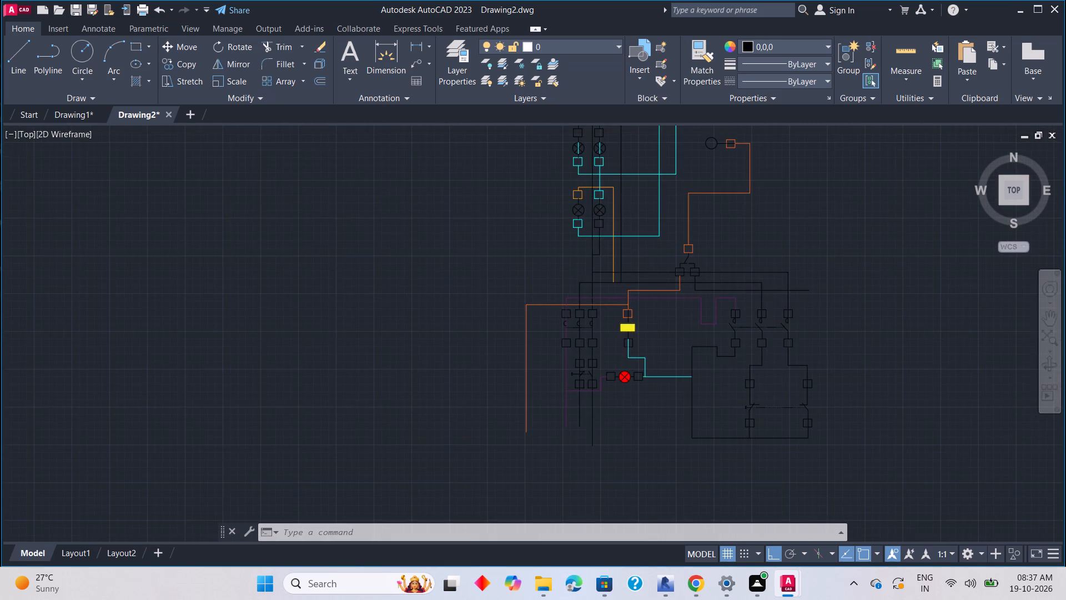
{"action": "middle_click_drag", "start_coordinate": [627, 422], "coordinate": [626, 348]}
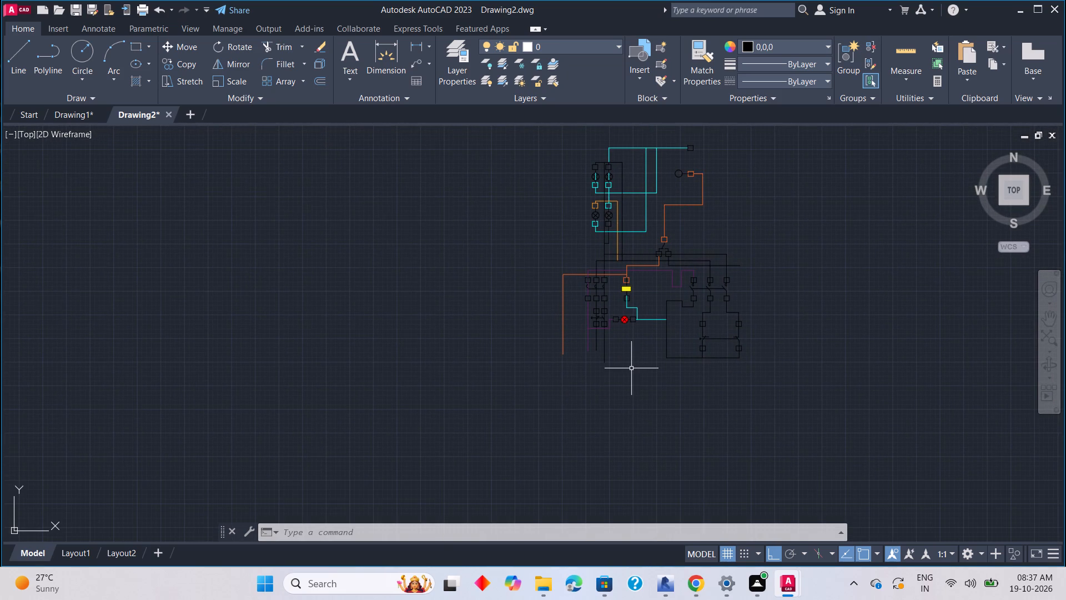
{"action": "middle_click_drag", "start_coordinate": [631, 368], "coordinate": [643, 401]}
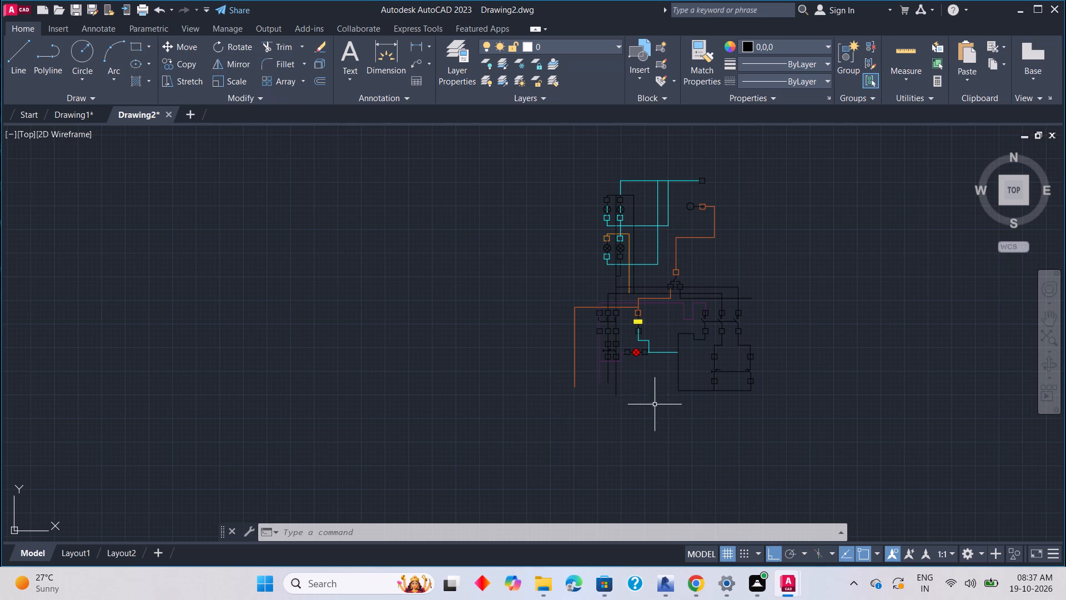
{"action": "scroll", "coordinate": [616, 315], "scroll_direction": "up", "scroll_amount": 1}
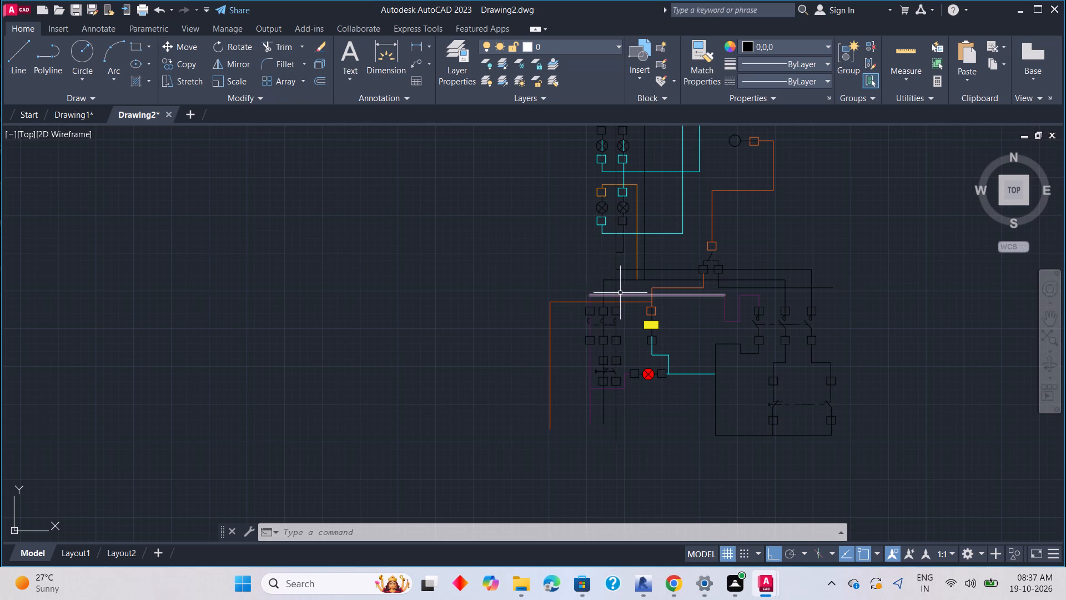
{"action": "middle_click_drag", "start_coordinate": [595, 284], "coordinate": [515, 268]}
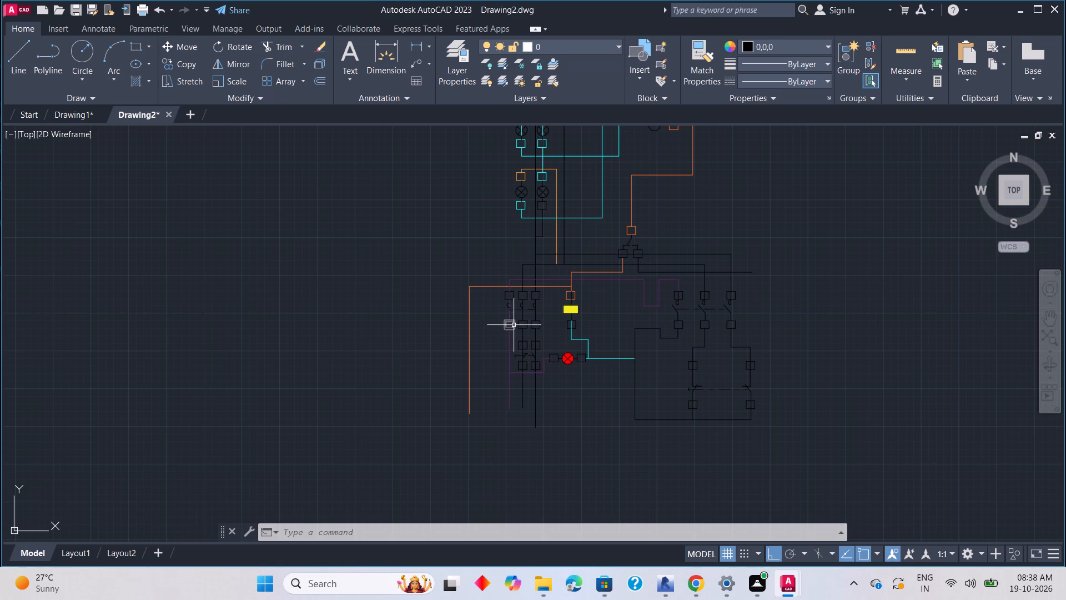
{"action": "left_click", "coordinate": [490, 248]}
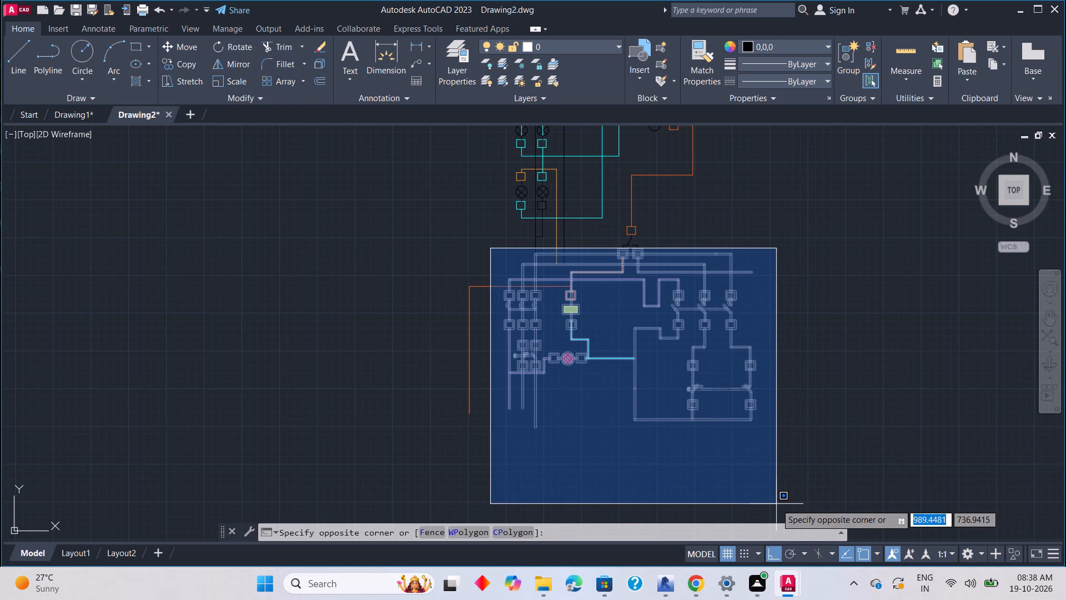
{"action": "key", "text": "Escape"}
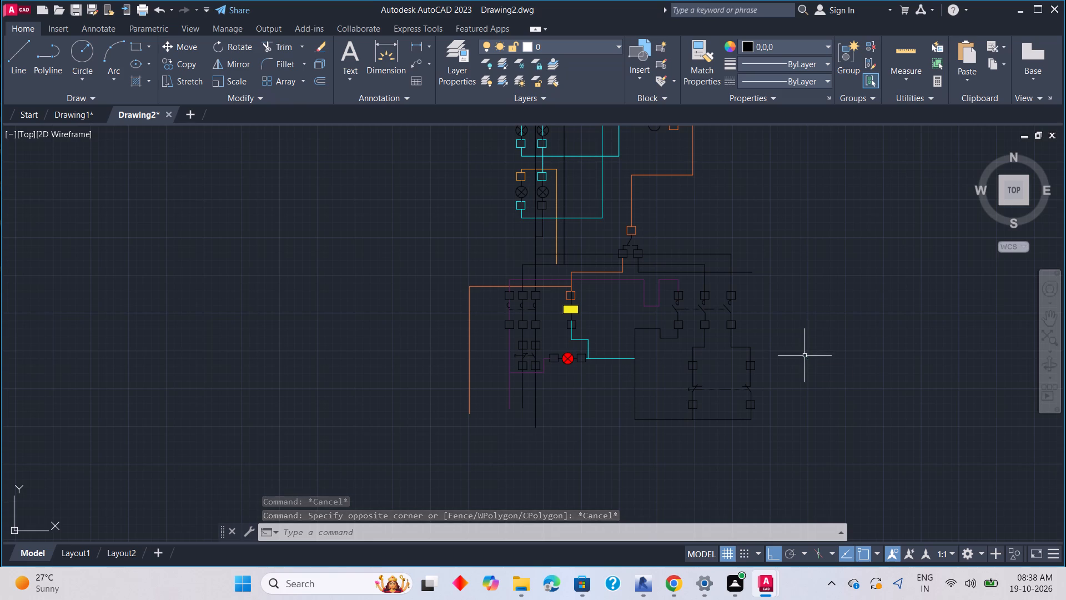
Extend the horizontal black wire from the changeover switch with a line further right beyond the three-pole switch.
{"action": "key", "text": "l"}
{"action": "key", "text": "space"}
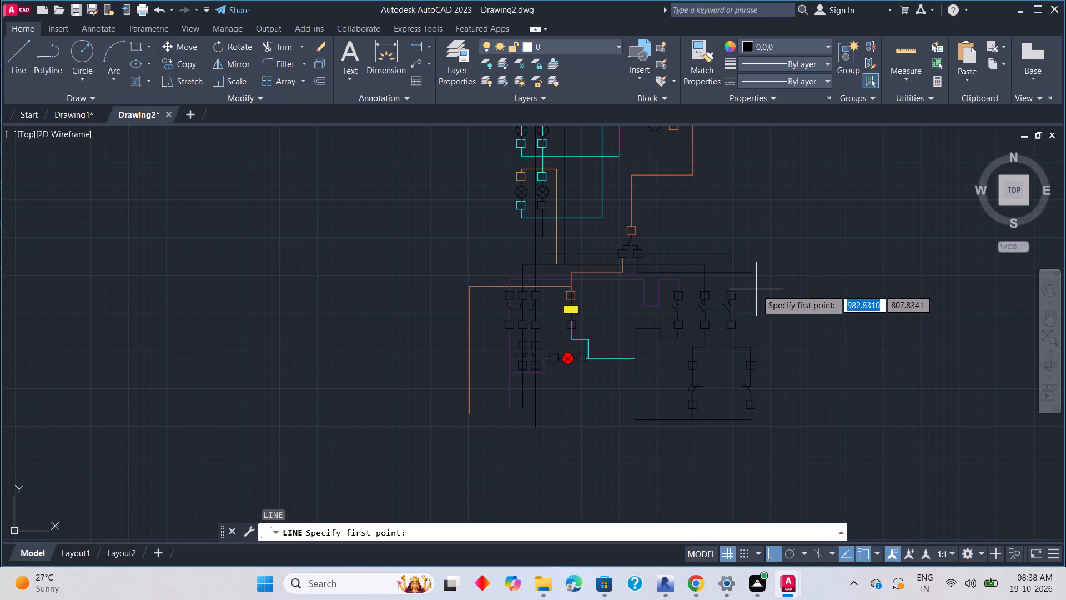
{"action": "middle_click_drag", "start_coordinate": [753, 301], "coordinate": [640, 308]}
{"action": "left_click", "coordinate": [637, 282]}
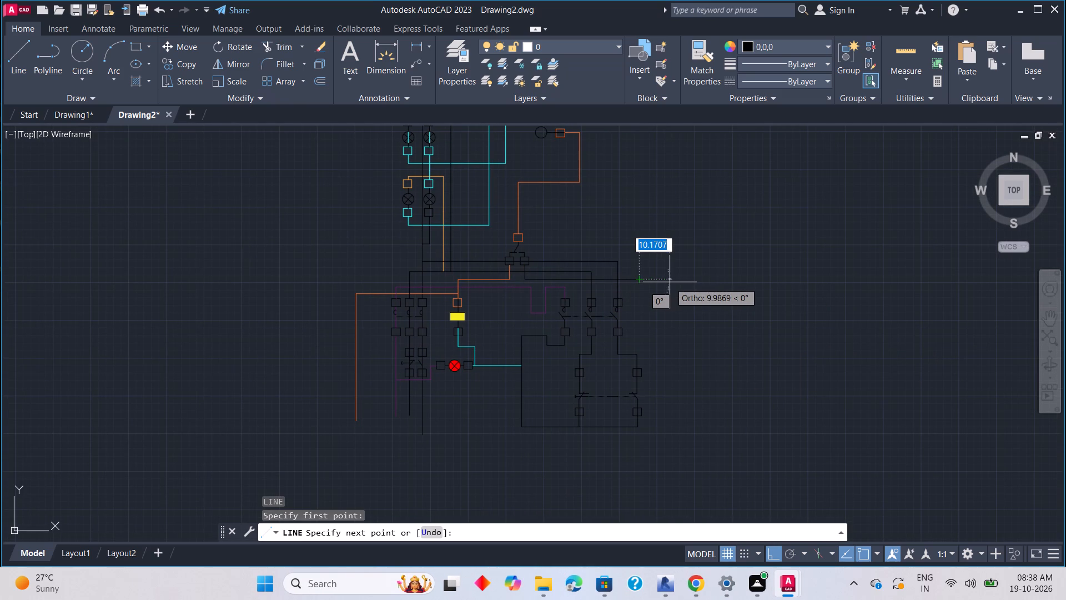
{"action": "left_click", "coordinate": [674, 282]}
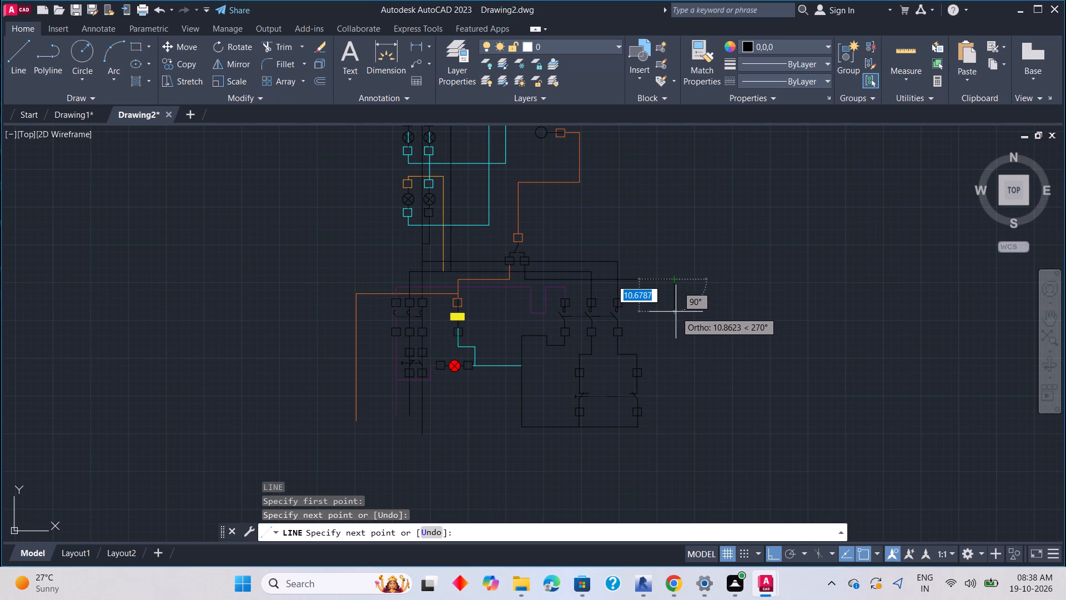
{"action": "key", "text": "Escape"}
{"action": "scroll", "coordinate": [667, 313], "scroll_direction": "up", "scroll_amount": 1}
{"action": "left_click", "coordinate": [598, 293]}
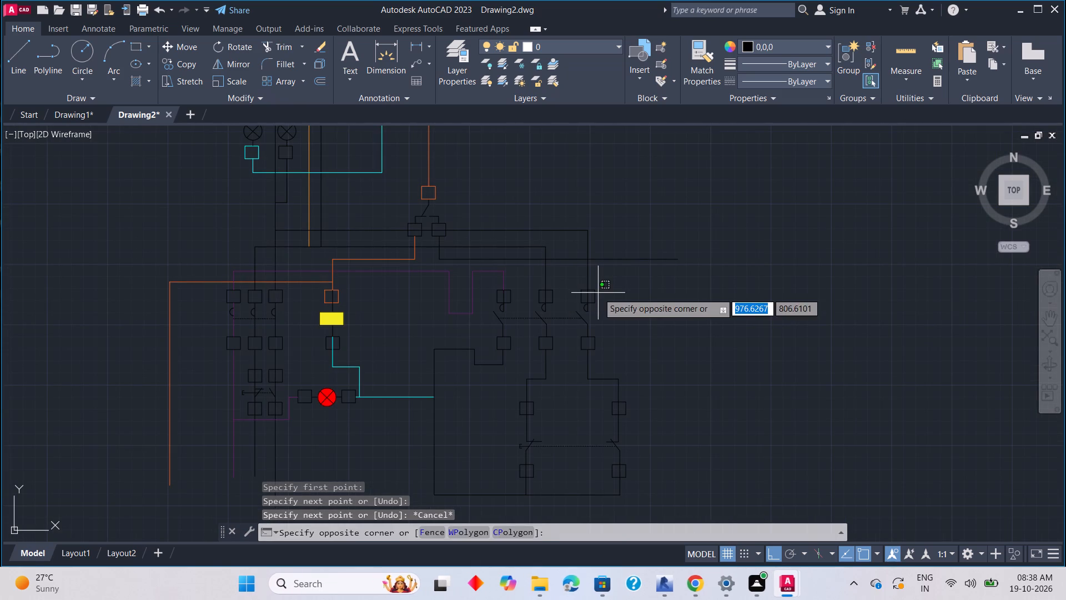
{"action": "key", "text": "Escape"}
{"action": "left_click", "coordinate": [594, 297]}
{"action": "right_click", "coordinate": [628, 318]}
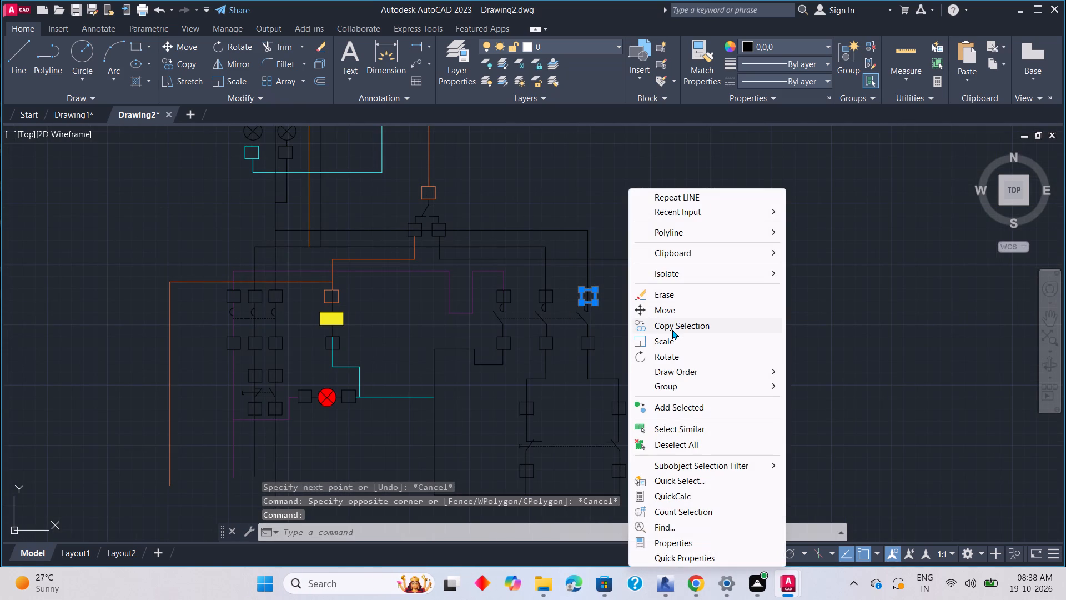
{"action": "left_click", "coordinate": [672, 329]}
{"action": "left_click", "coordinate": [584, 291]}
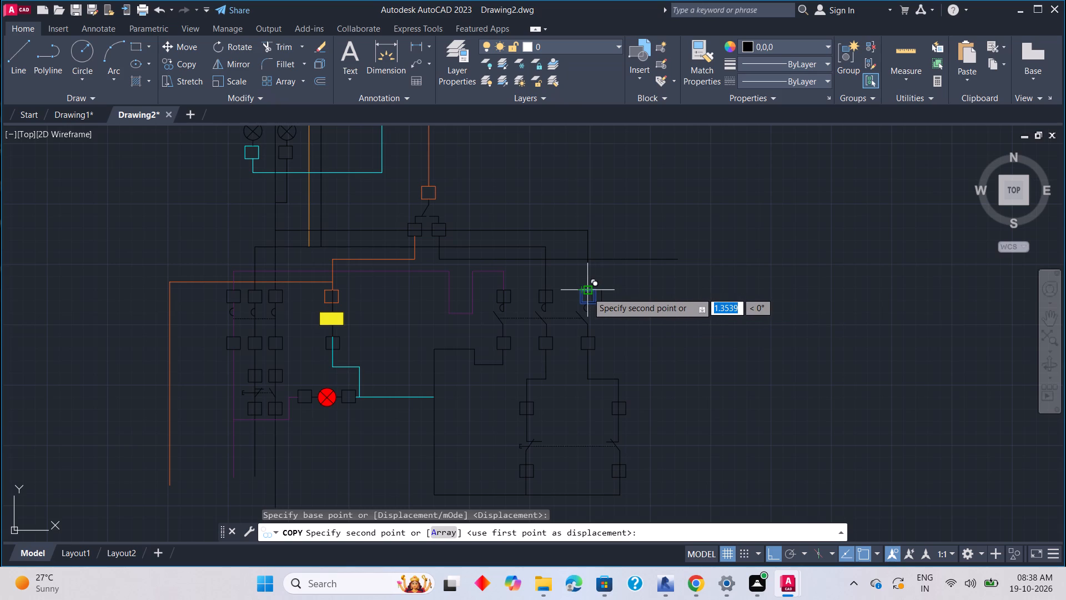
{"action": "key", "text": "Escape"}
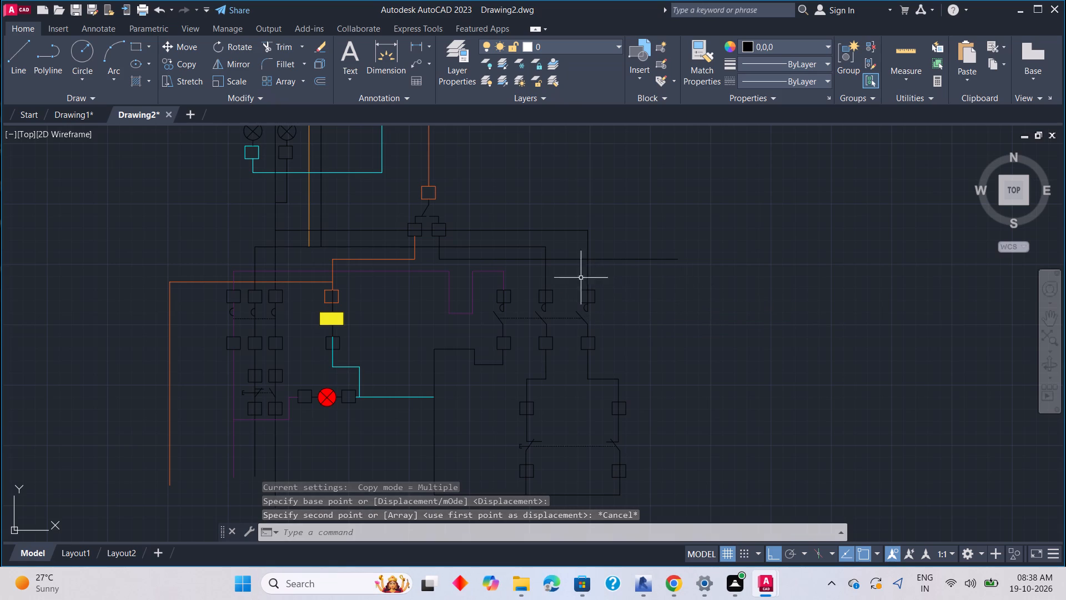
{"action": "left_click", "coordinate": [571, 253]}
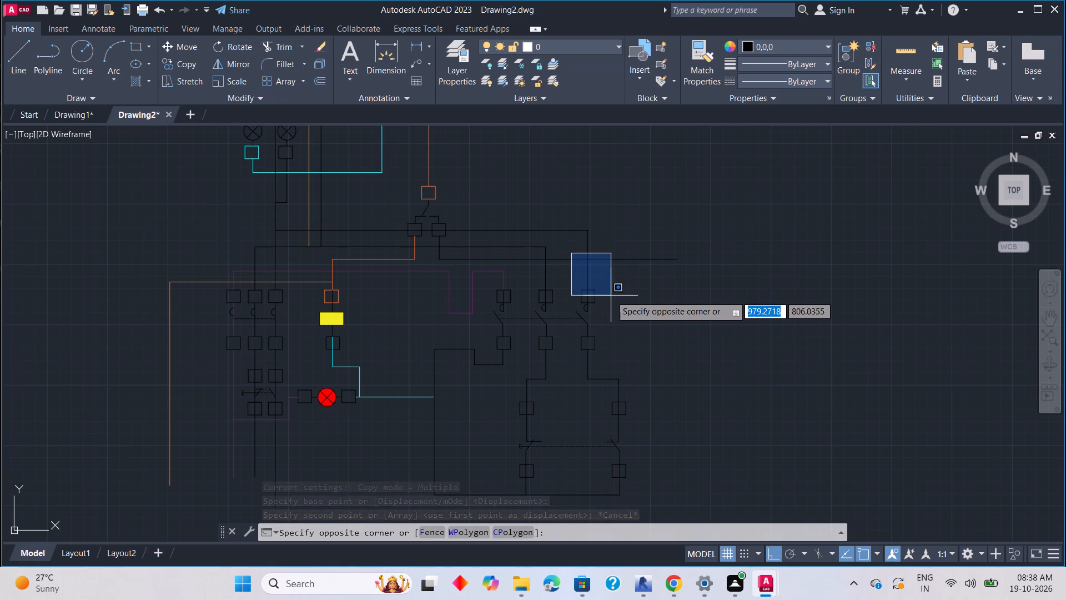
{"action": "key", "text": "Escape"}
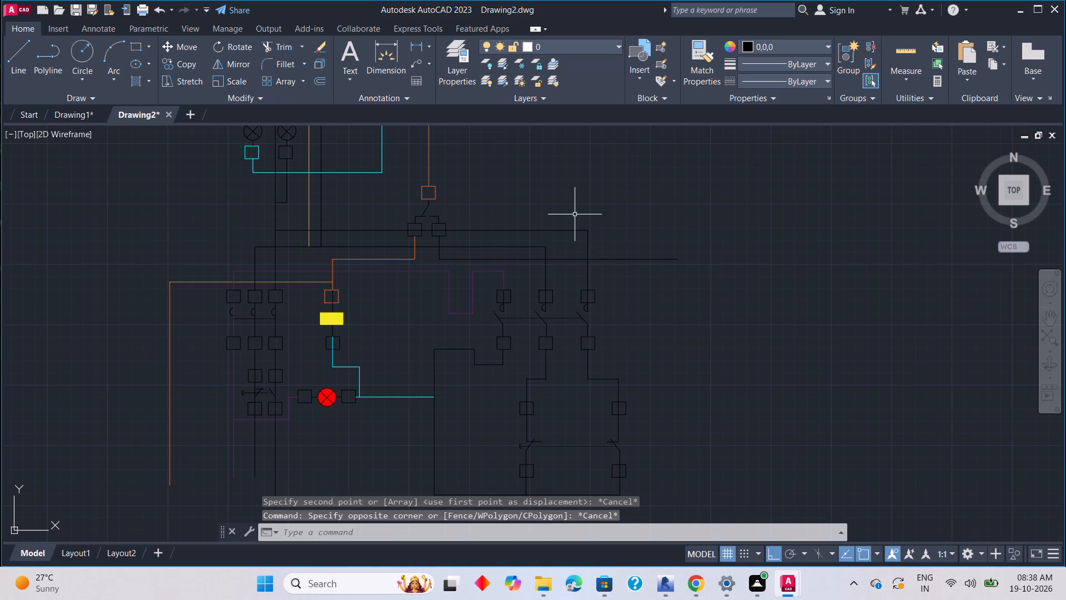
Copy the three-pole switch's rightmost upper terminal, with its vertical wire and half-circle contact, to the end of the extended horizontal wire.
{"action": "left_click", "coordinate": [567, 204]}
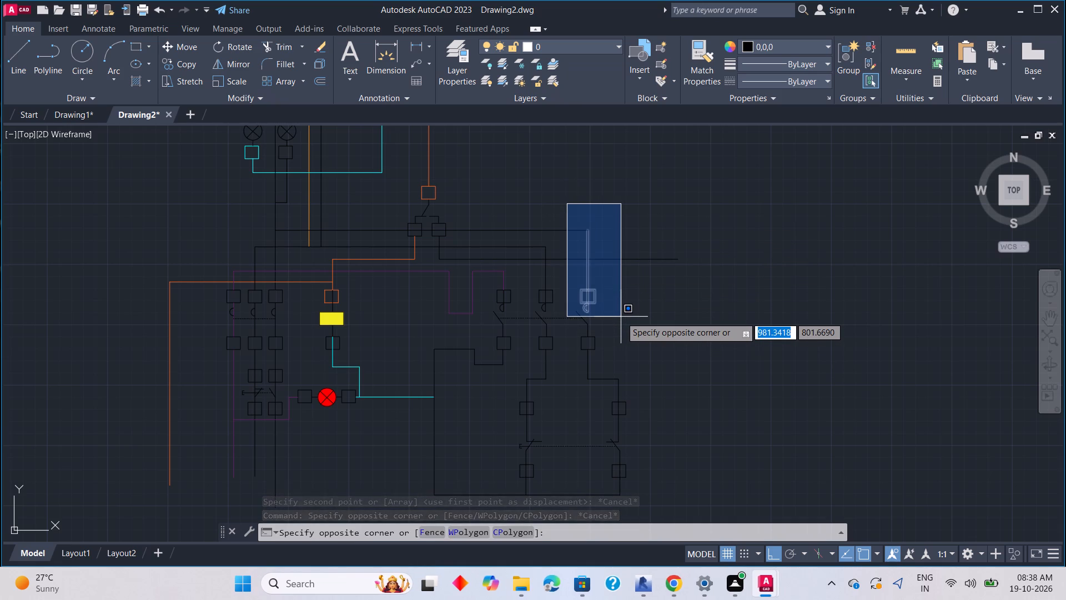
{"action": "left_click", "coordinate": [621, 317]}
{"action": "right_click", "coordinate": [650, 318]}
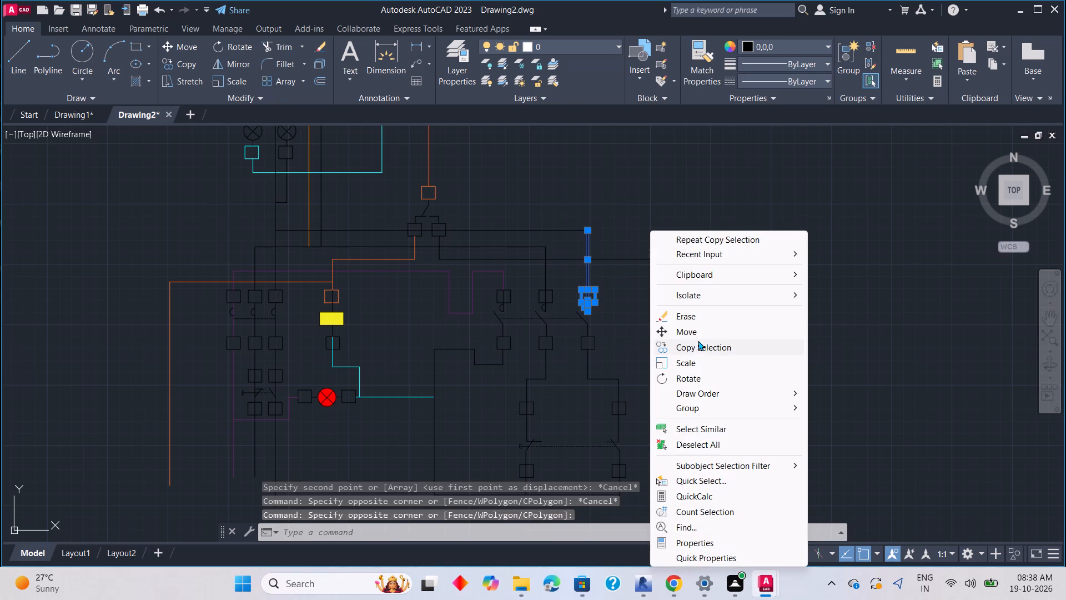
{"action": "left_click", "coordinate": [698, 343]}
{"action": "left_click", "coordinate": [587, 234]}
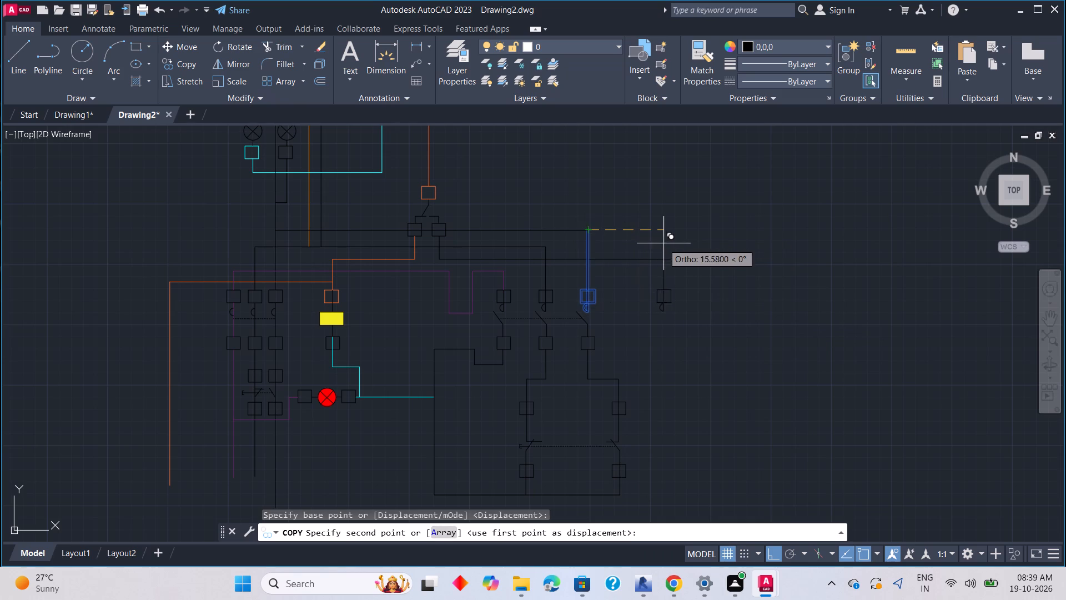
{"action": "left_click", "coordinate": [676, 248]}
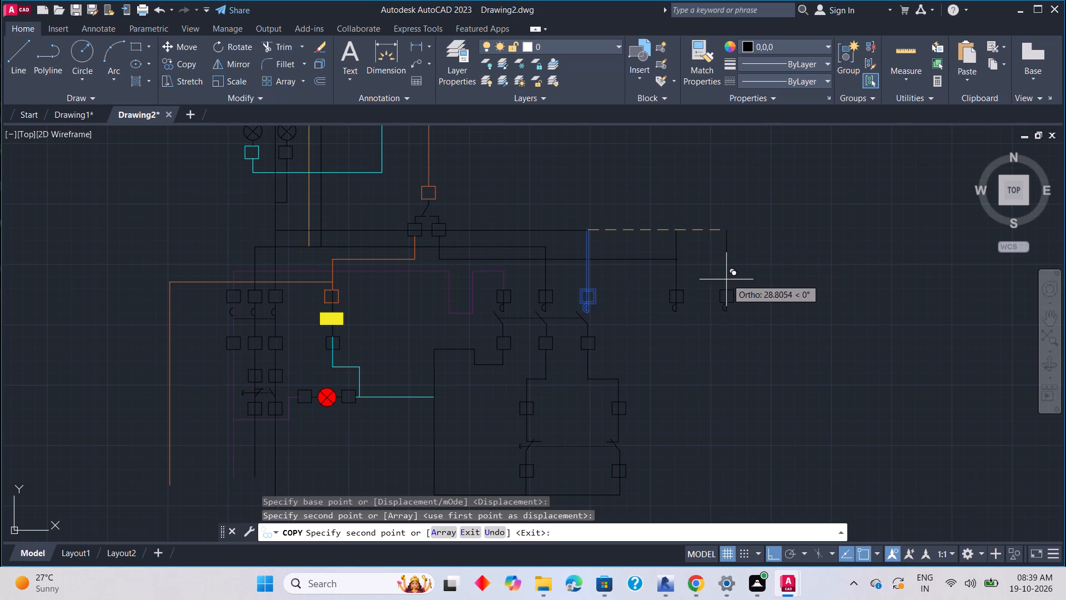
{"action": "key", "text": "Escape"}
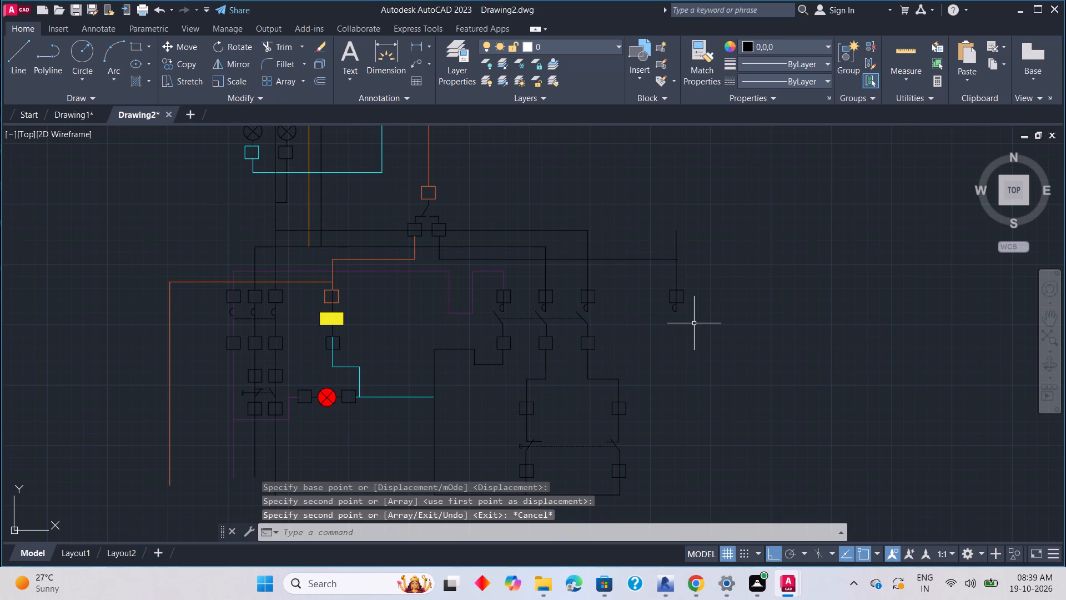
Erase the half-circle contact arc beneath the copied terminal on the new branch.
{"action": "scroll", "coordinate": [676, 313], "scroll_direction": "up", "scroll_amount": 6}
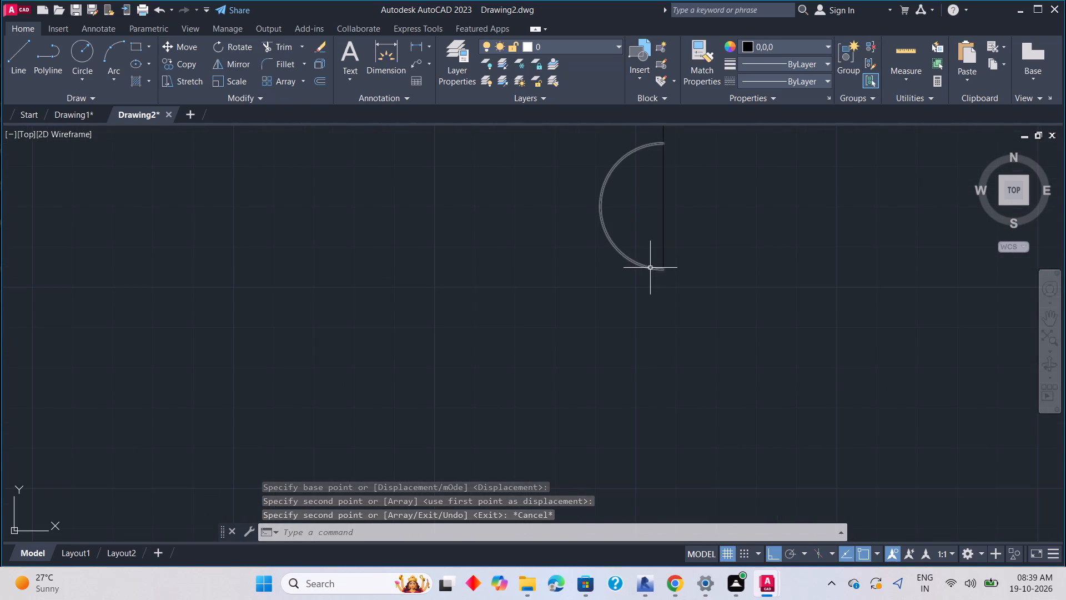
{"action": "left_click", "coordinate": [650, 268]}
{"action": "key", "text": "Delete"}
{"action": "scroll", "coordinate": [723, 311], "scroll_direction": "down", "scroll_amount": 4}
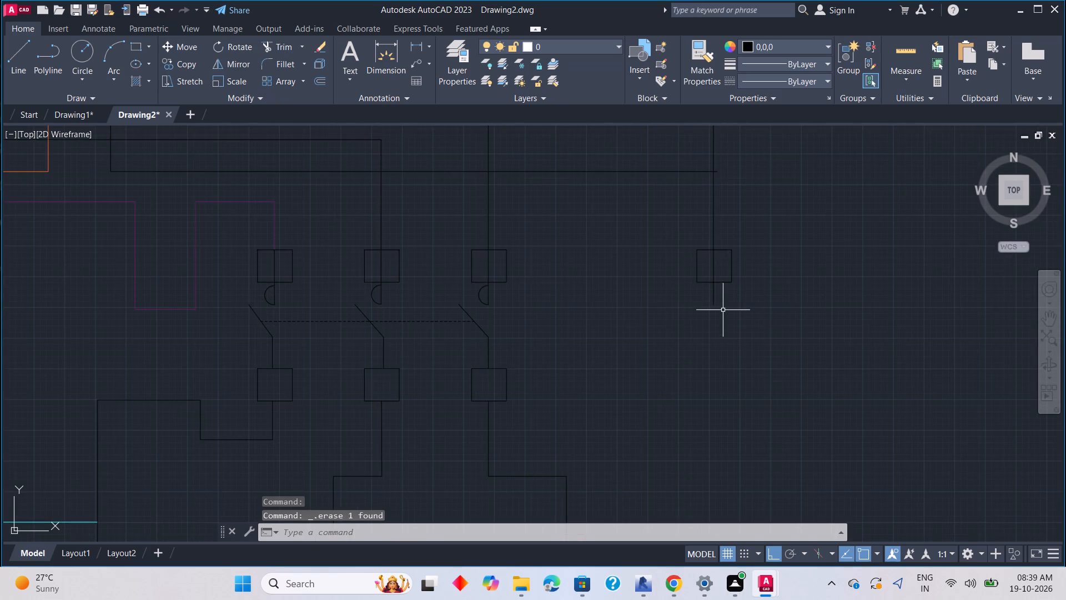
Trim the new branch's vertical wire above the horizontal wire and the horizontal wire's short overhang to form a clean corner.
{"action": "middle_click_drag", "start_coordinate": [723, 308], "coordinate": [722, 373]}
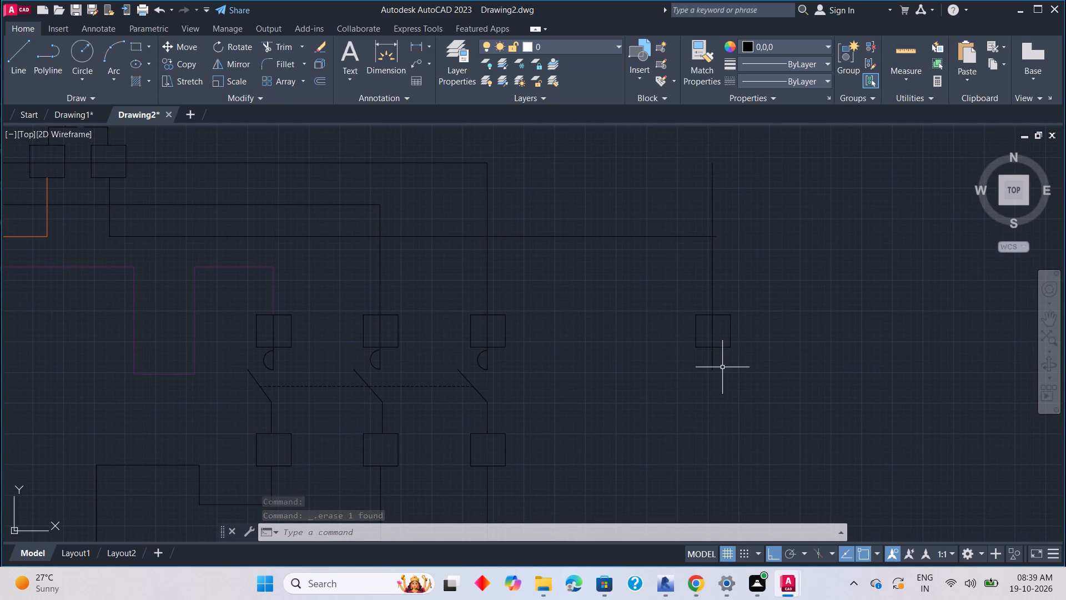
{"action": "type", "text": "tr"}
{"action": "key", "text": "space"}
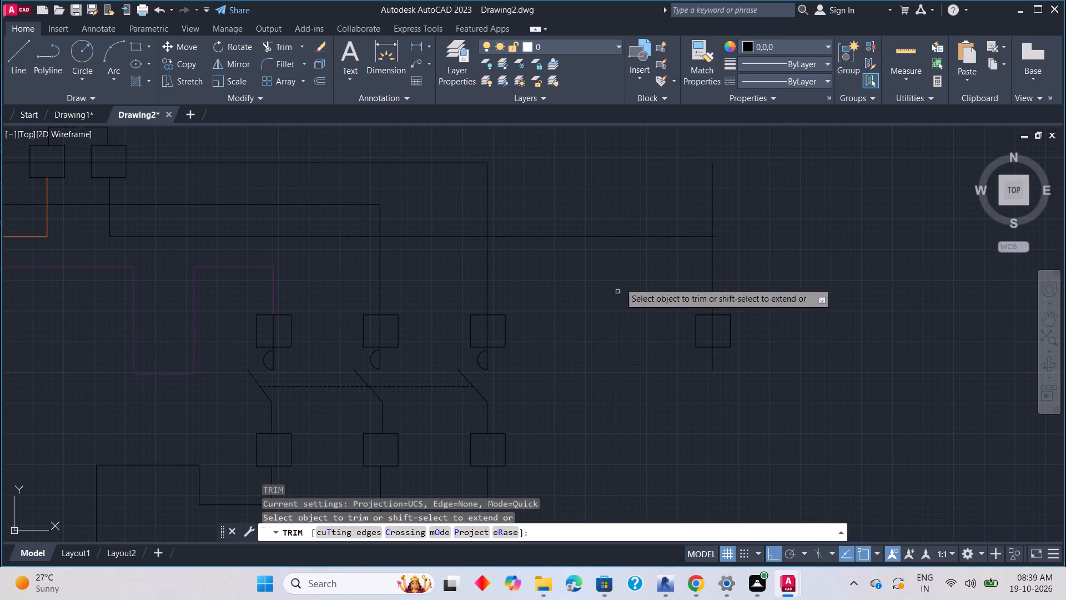
{"action": "left_click_drag", "start_coordinate": [706, 198], "coordinate": [719, 232]}
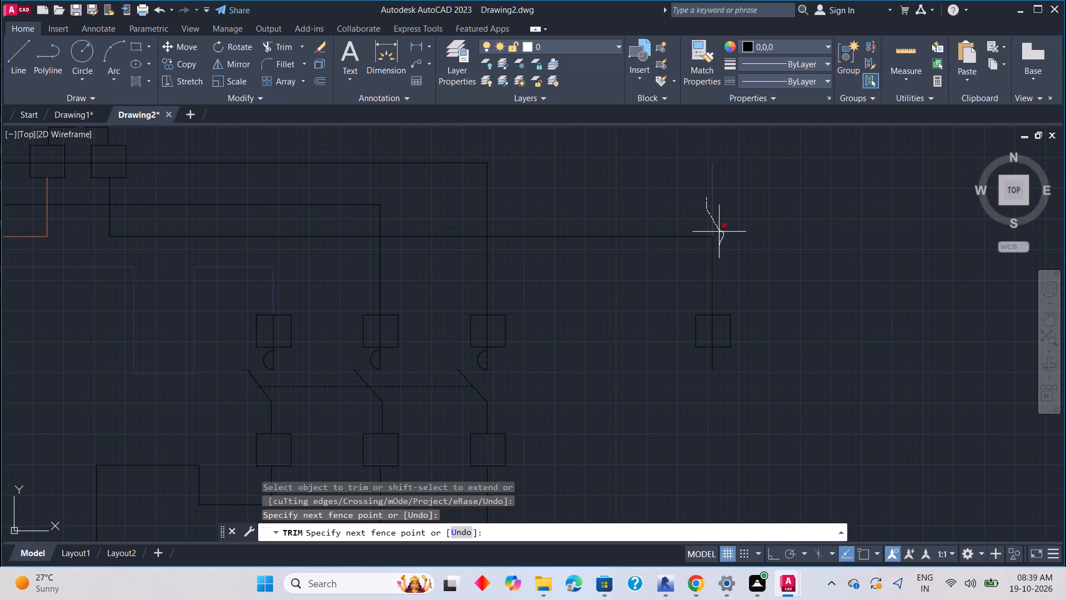
{"action": "left_click_drag", "start_coordinate": [719, 232], "coordinate": [716, 237]}
{"action": "scroll", "coordinate": [710, 236], "scroll_direction": "up", "scroll_amount": 2}
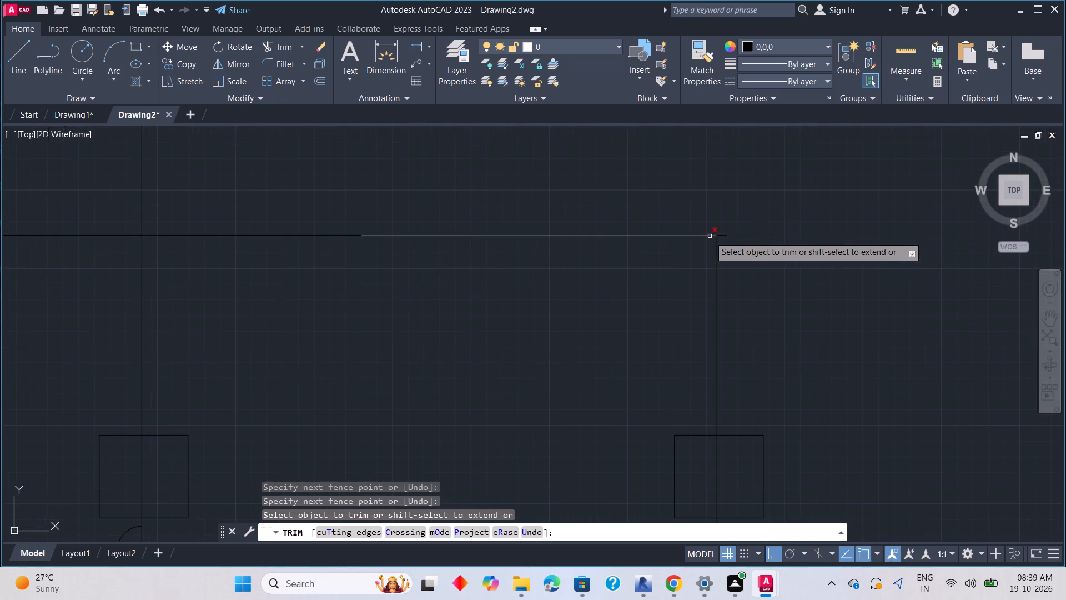
{"action": "left_click", "coordinate": [723, 236]}
{"action": "scroll", "coordinate": [790, 273], "scroll_direction": "down", "scroll_amount": 4}
{"action": "scroll", "coordinate": [792, 324], "scroll_direction": "down", "scroll_amount": 1}
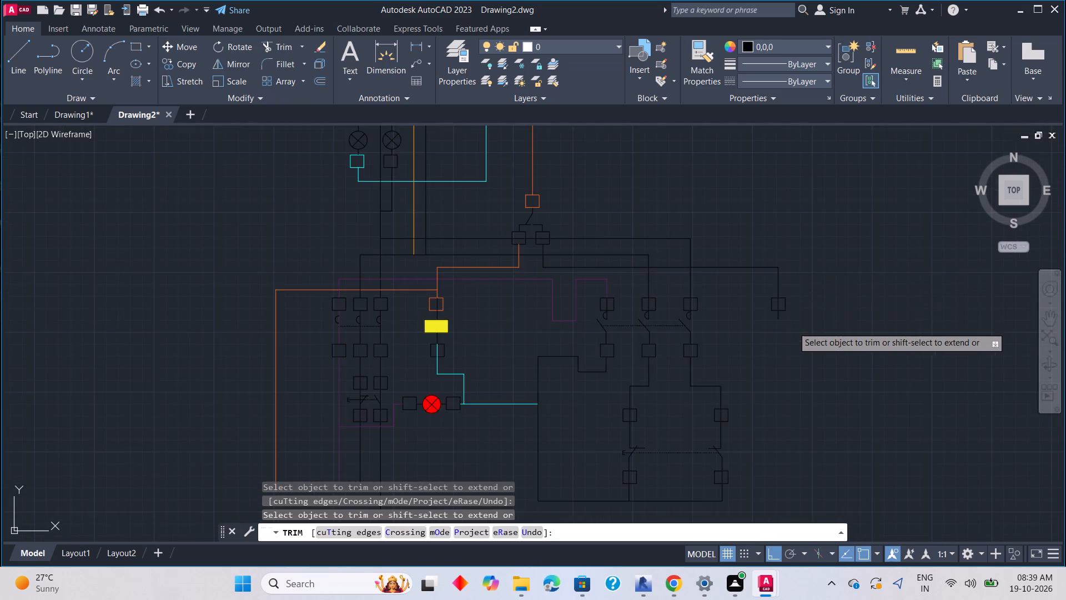
{"action": "key", "text": "Escape"}
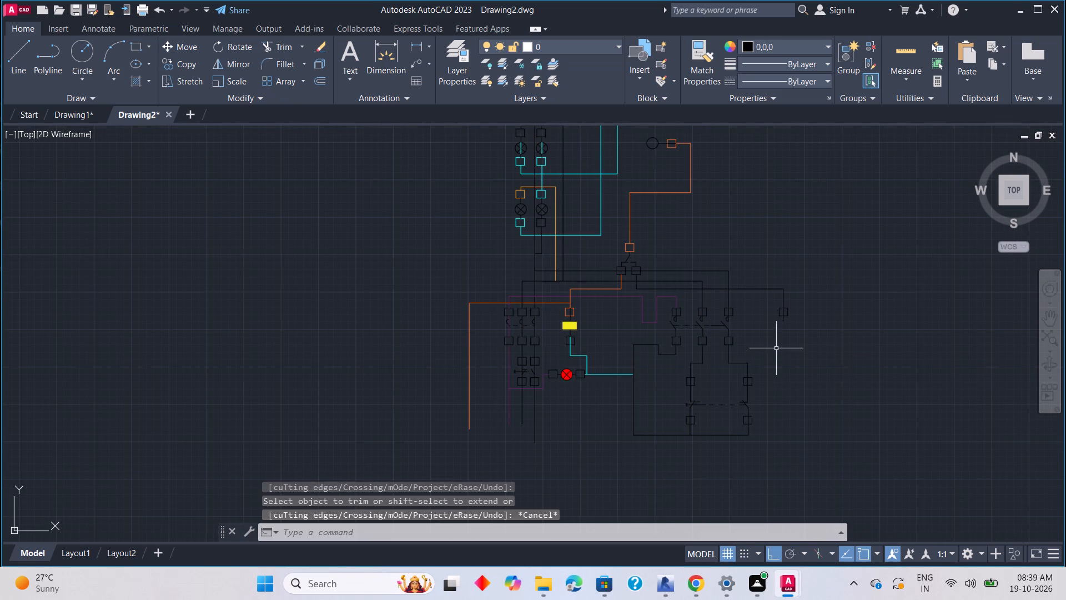
Copy the yellow rectangle's outline, by its top midpoint, to the lower end of the new branch's vertical wire.
{"action": "middle_click_drag", "start_coordinate": [787, 344], "coordinate": [737, 354]}
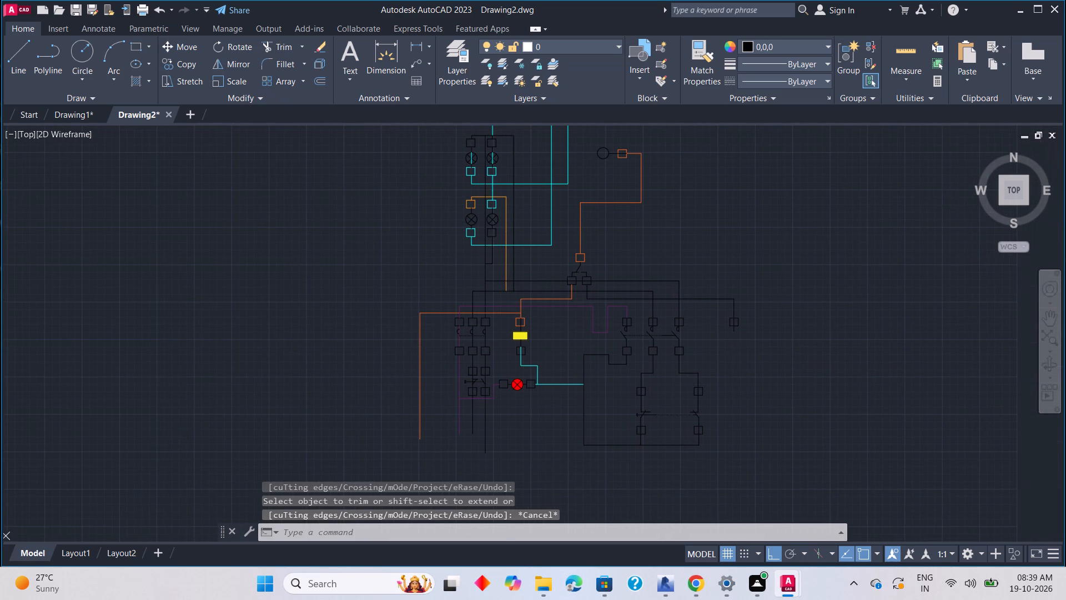
{"action": "scroll", "coordinate": [542, 360], "scroll_direction": "up", "scroll_amount": 1}
{"action": "left_click", "coordinate": [518, 320]}
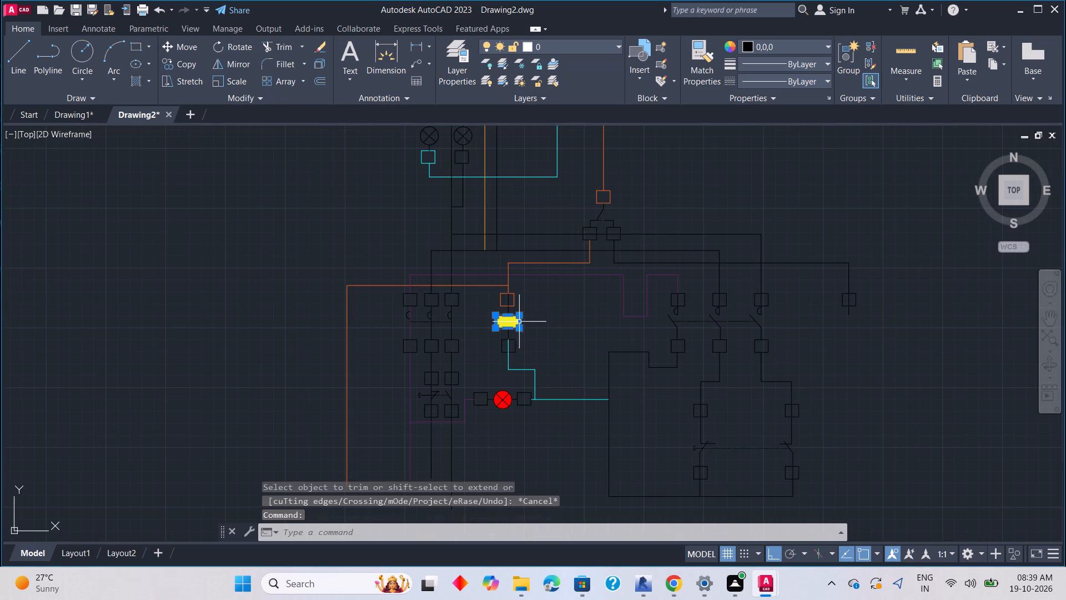
{"action": "right_click", "coordinate": [604, 349]}
{"action": "left_click", "coordinate": [636, 324]}
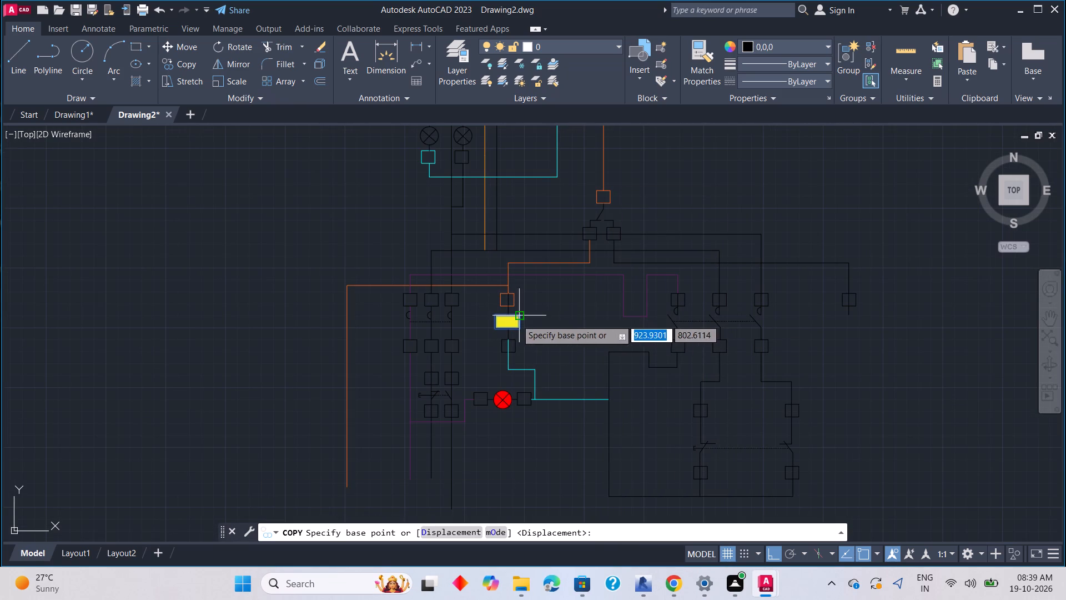
{"action": "left_click", "coordinate": [505, 317]}
{"action": "scroll", "coordinate": [852, 328], "scroll_direction": "up", "scroll_amount": 2}
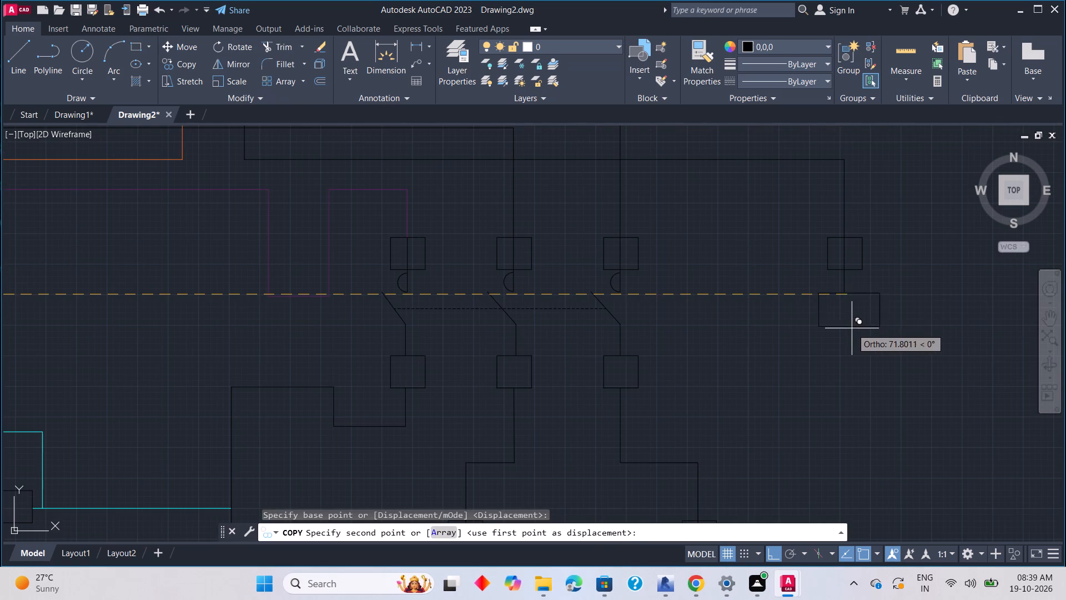
{"action": "left_click", "coordinate": [845, 291]}
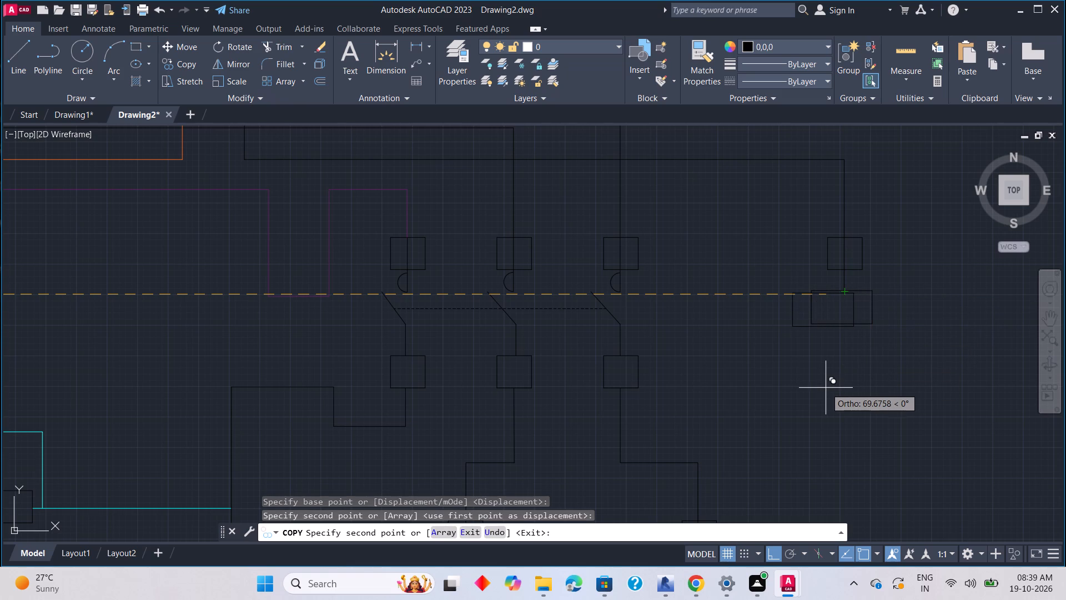
{"action": "key", "text": "Escape"}
{"action": "scroll", "coordinate": [833, 352], "scroll_direction": "down", "scroll_amount": 2}
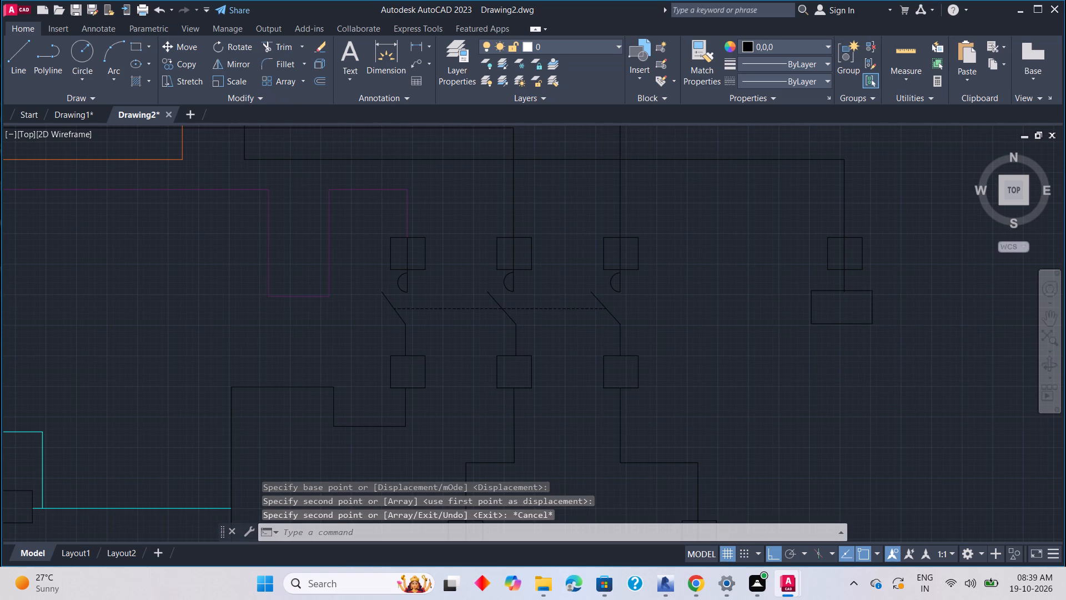
Copy the new branch's square terminal straight down to just below the rectangle.
{"action": "middle_click_drag", "start_coordinate": [833, 352], "coordinate": [714, 366]}
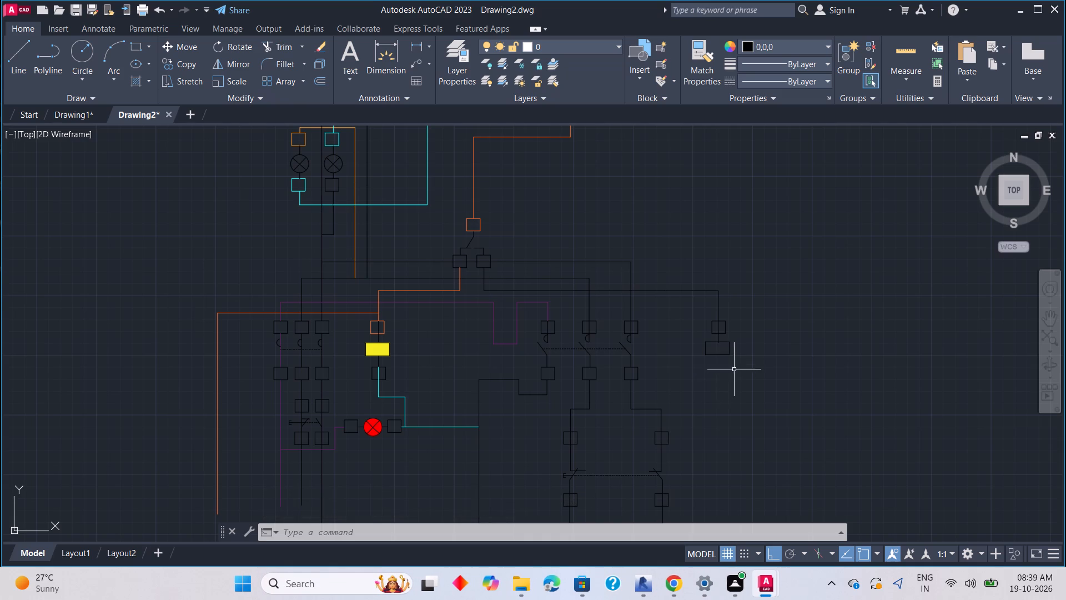
{"action": "scroll", "coordinate": [735, 360], "scroll_direction": "up", "scroll_amount": 1}
{"action": "left_click", "coordinate": [721, 308]}
{"action": "right_click", "coordinate": [750, 327]}
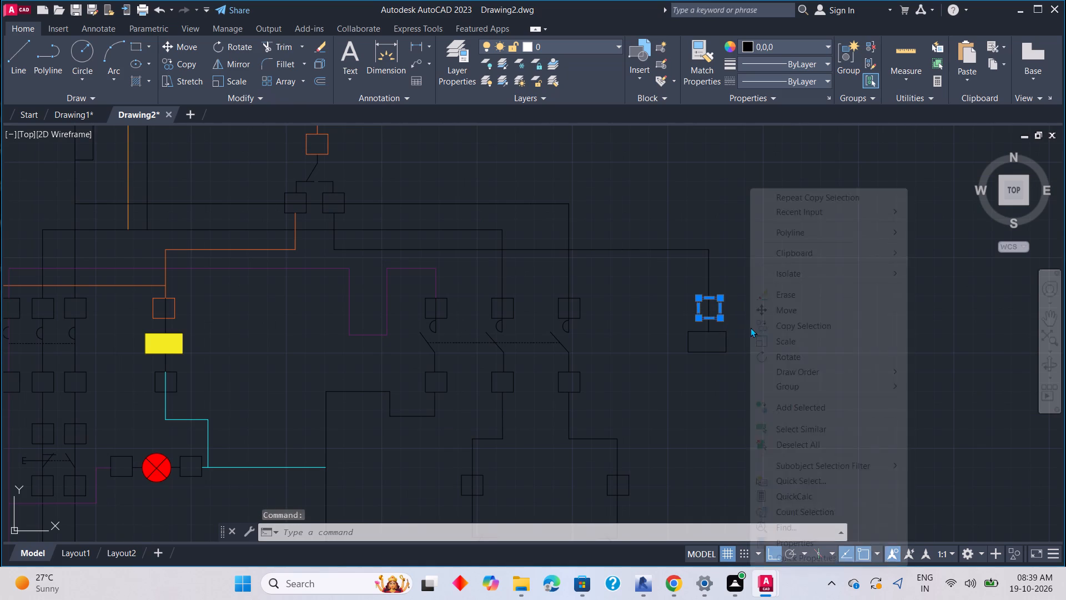
{"action": "left_click", "coordinate": [790, 326]}
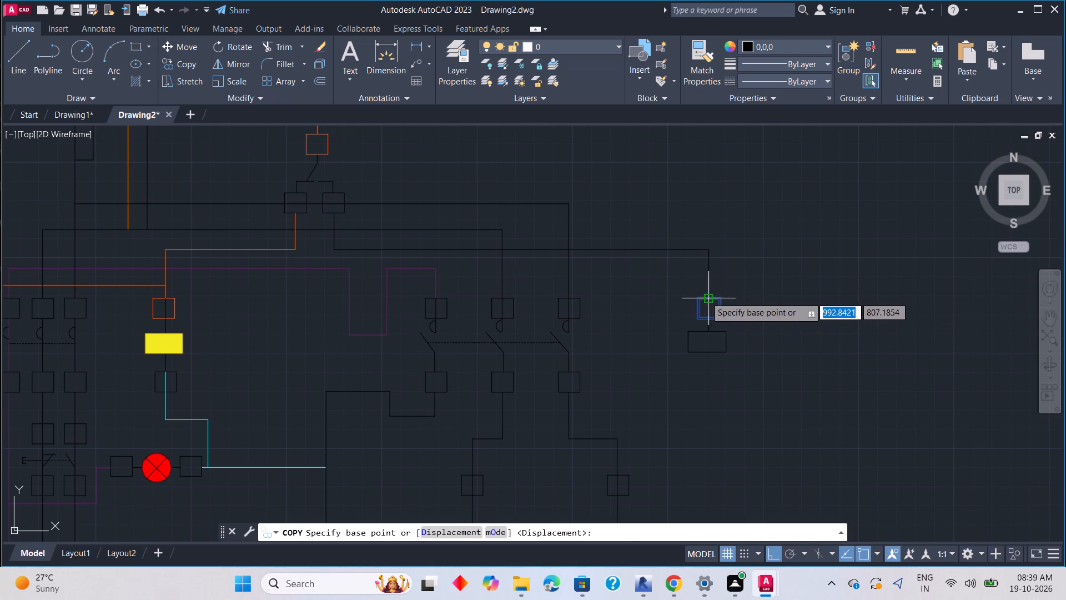
{"action": "left_click", "coordinate": [706, 297]}
{"action": "scroll", "coordinate": [705, 366], "scroll_direction": "up", "scroll_amount": 2}
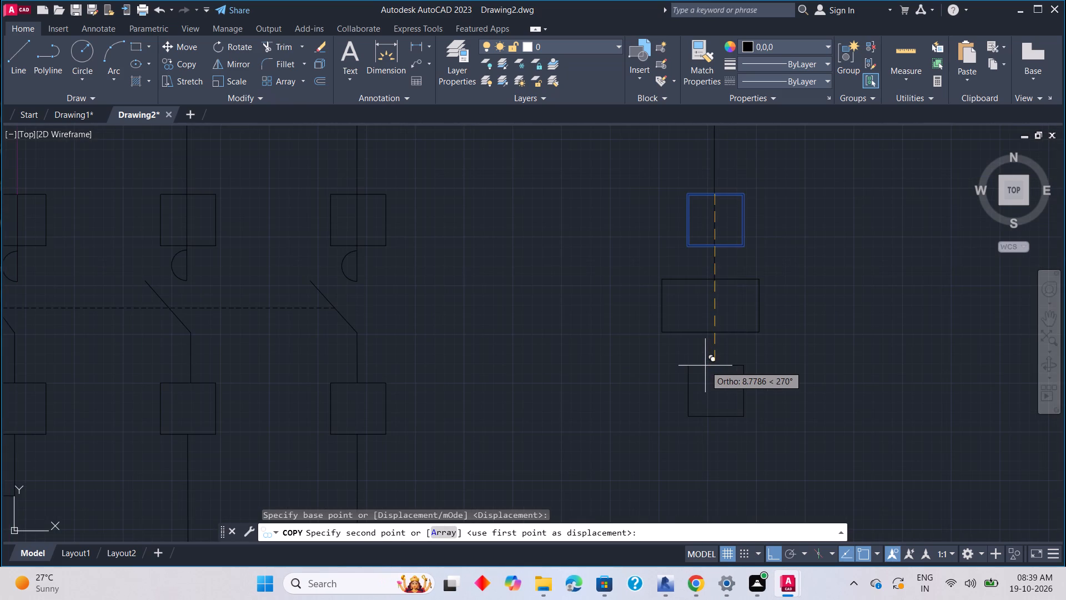
{"action": "left_click", "coordinate": [705, 364]}
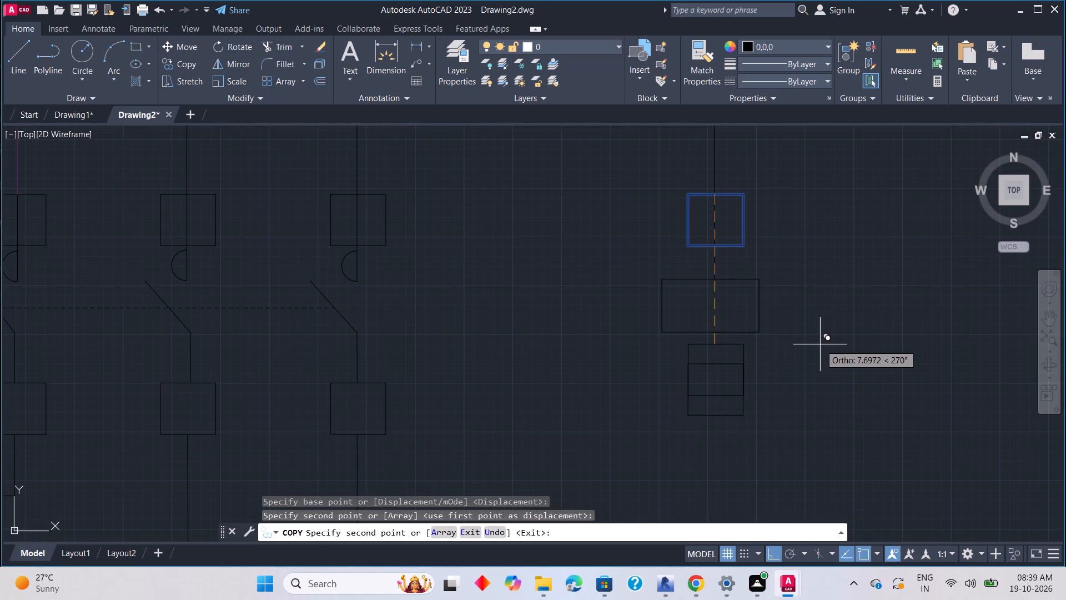
{"action": "key", "text": "Escape"}
Draw a vertical line from the top of the new branch's rectangle to the top of its lower square terminal.
{"action": "type", "text": "l"}
{"action": "key", "text": "space"}
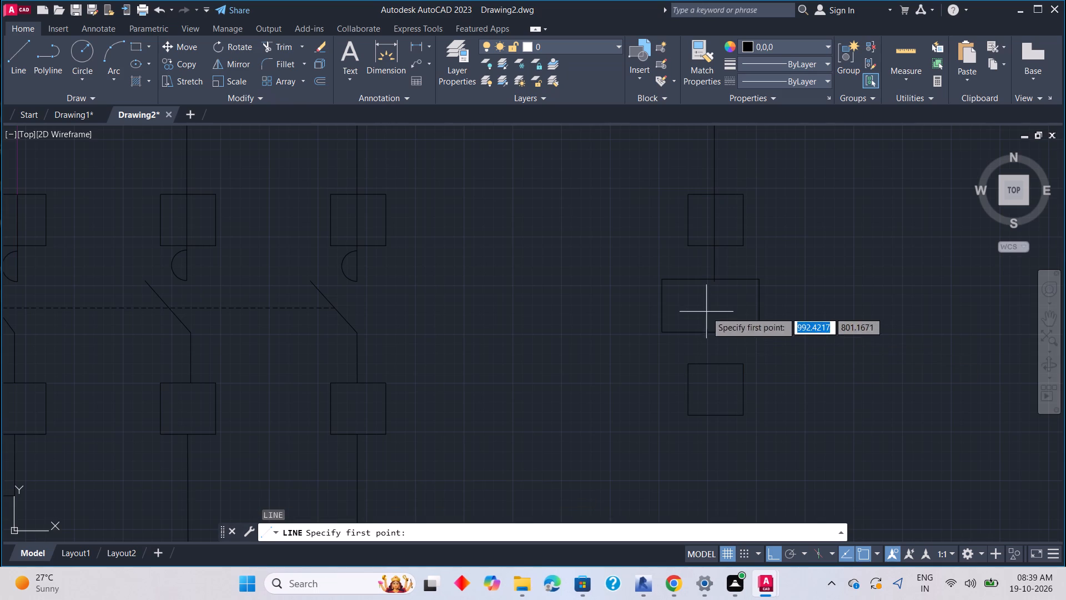
{"action": "left_click", "coordinate": [715, 281]}
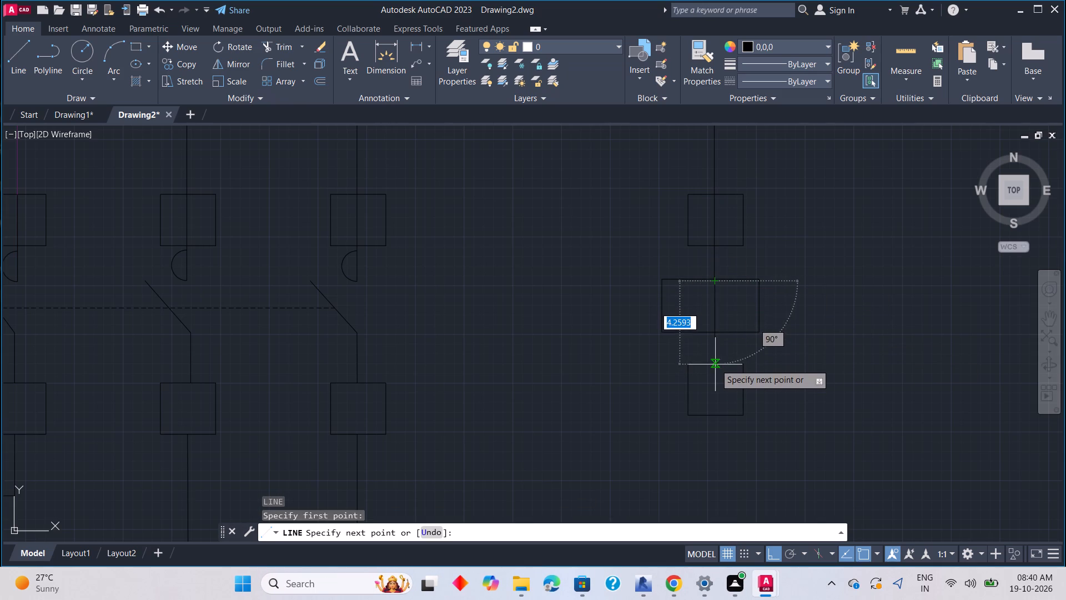
{"action": "left_click", "coordinate": [715, 363]}
{"action": "key", "text": "Escape"}
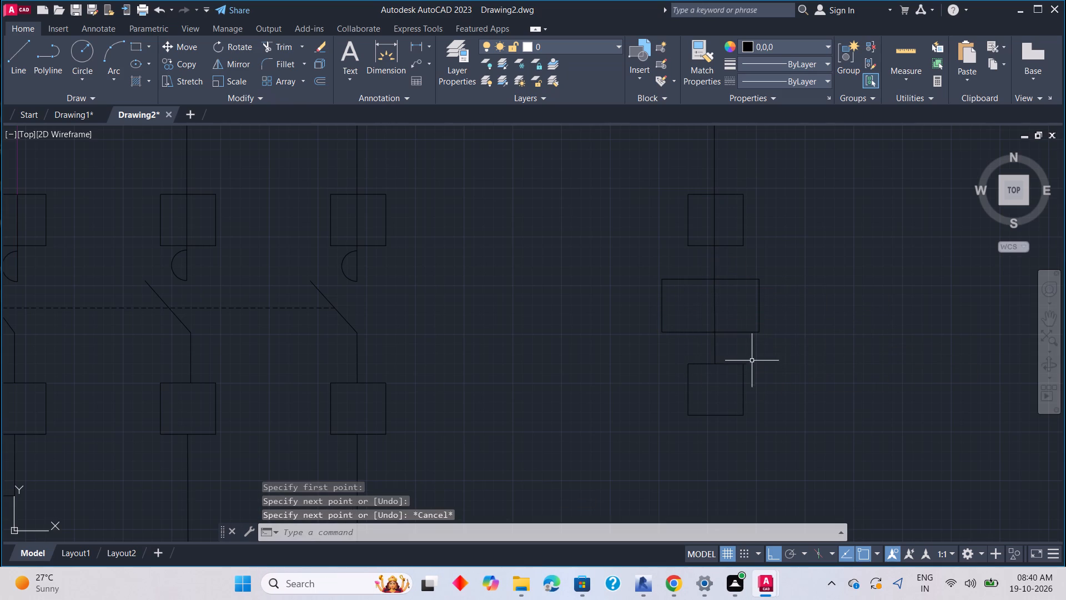
Trim away the vertical line inside the new branch's rectangle and inside its upper square terminal.
{"action": "middle_click_drag", "start_coordinate": [748, 358], "coordinate": [756, 398]}
{"action": "scroll", "coordinate": [755, 393], "scroll_direction": "down", "scroll_amount": 1}
{"action": "middle_click_drag", "start_coordinate": [763, 363], "coordinate": [777, 406]}
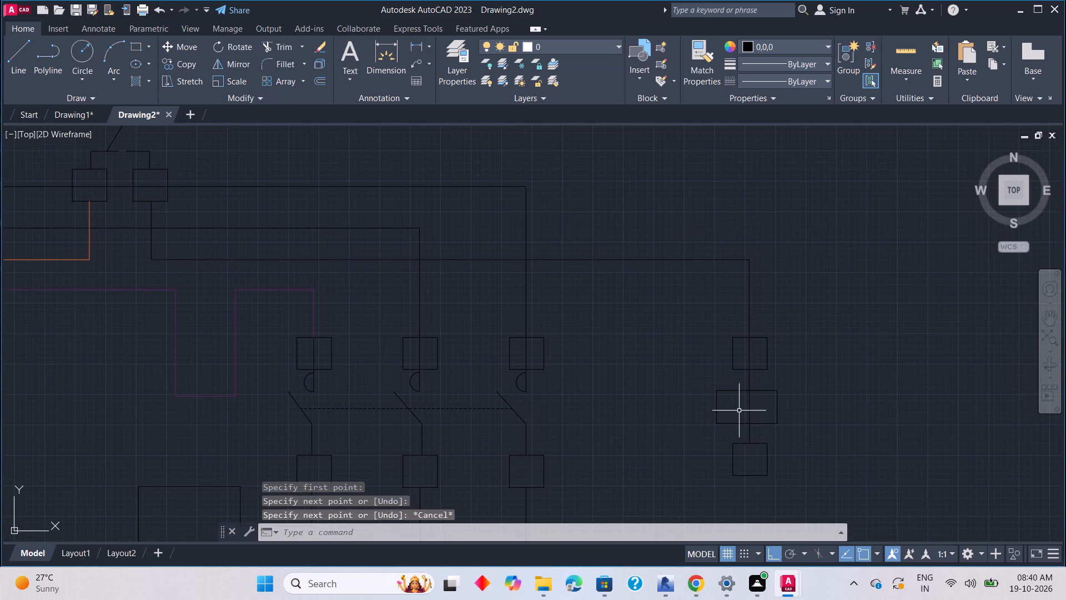
{"action": "type", "text": "tr"}
{"action": "key", "text": "space"}
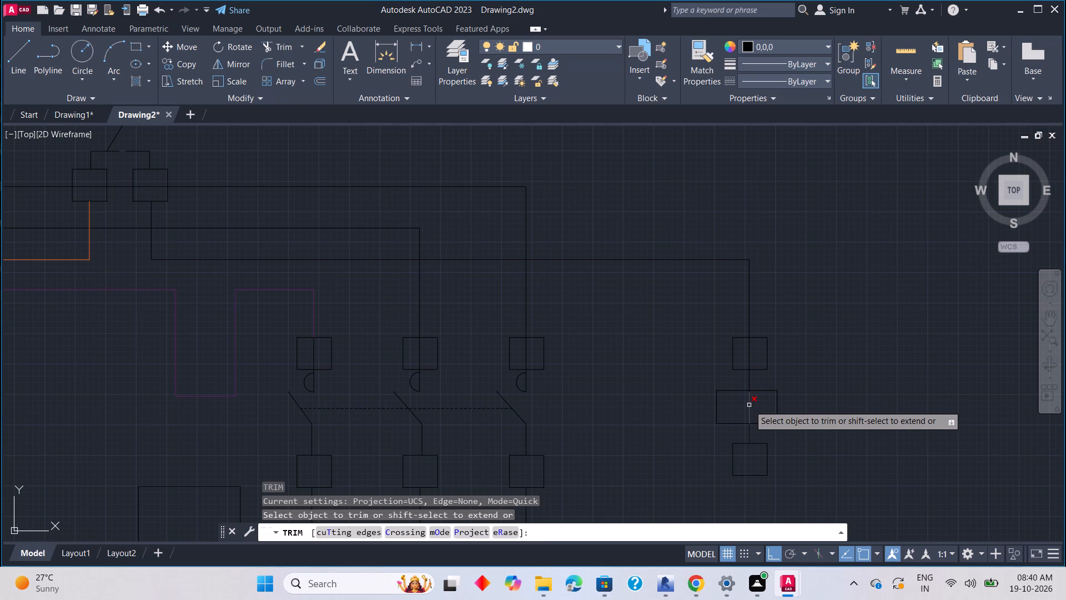
{"action": "left_click", "coordinate": [749, 405]}
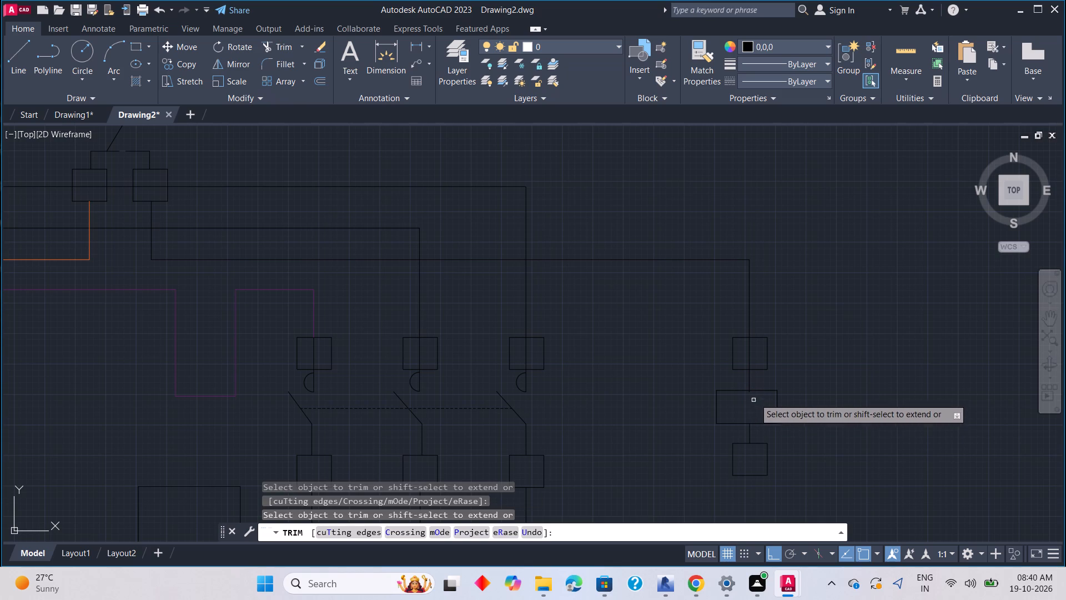
{"action": "left_click", "coordinate": [751, 353]}
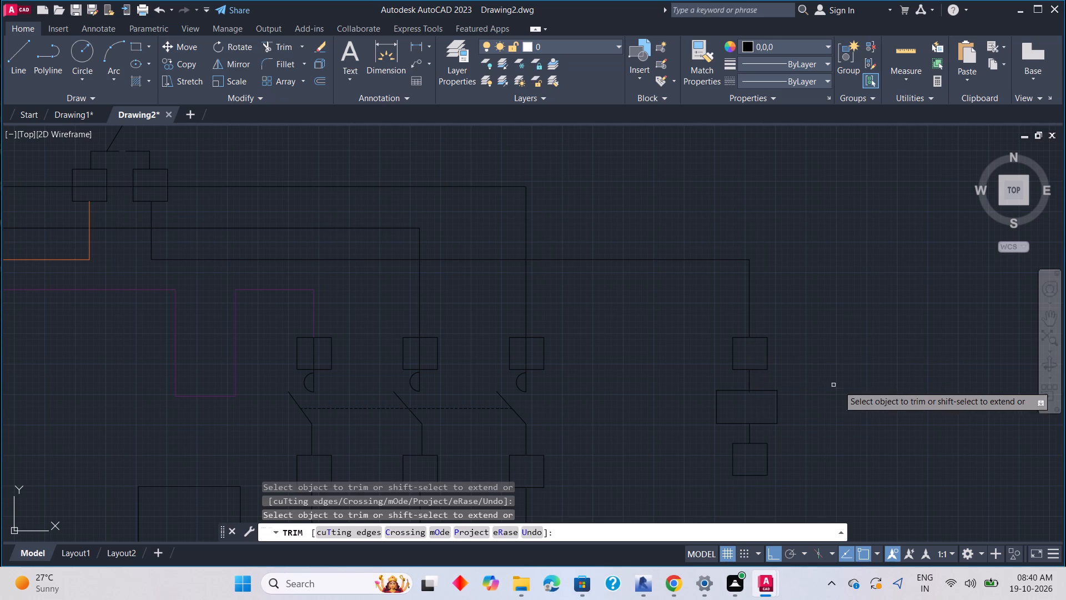
{"action": "scroll", "coordinate": [843, 394], "scroll_direction": "down", "scroll_amount": 2}
{"action": "middle_click_drag", "start_coordinate": [841, 414], "coordinate": [800, 334]}
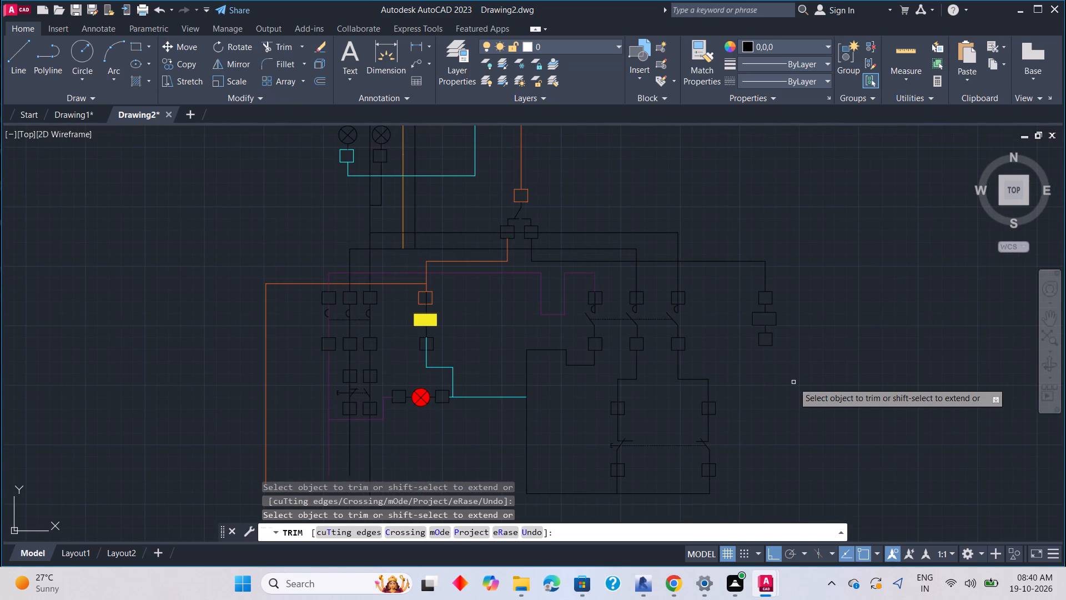
{"action": "key", "text": "Escape"}
{"action": "key", "text": "Escape"}
{"action": "key", "text": "Escape"}
{"action": "key", "text": "Escape"}
{"action": "key", "text": "Escape"}
{"action": "key", "text": "Escape"}
{"action": "key", "text": "Escape"}
{"action": "key", "text": "Escape"}
{"action": "key", "text": "Escape"}
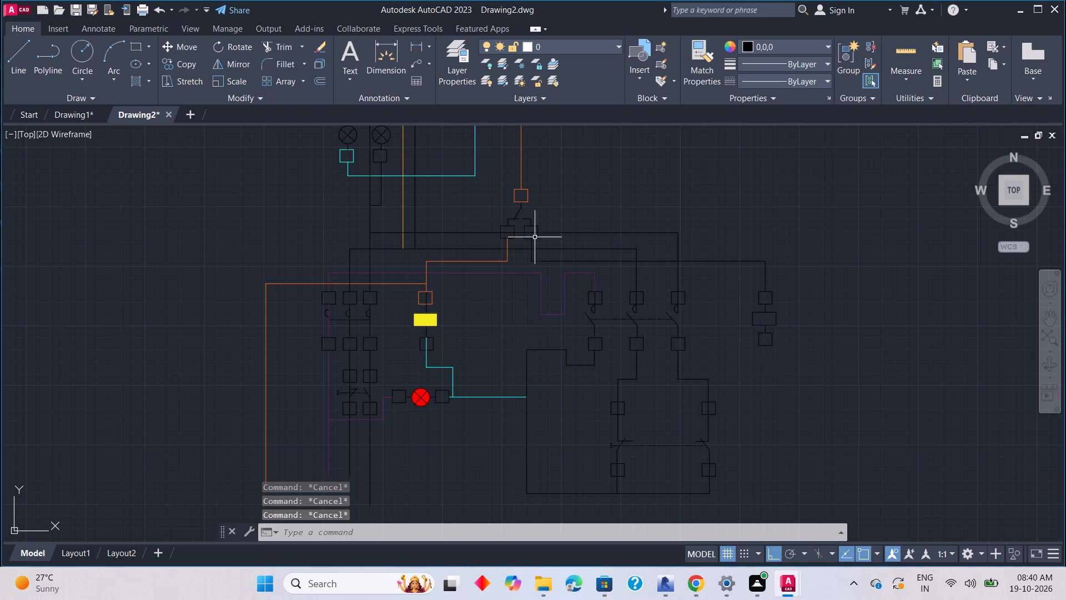
Draw a Cyan wire from the top of the new branch's lower terminal: about 5 units down, a short run right, about 50 units down.
{"action": "middle_click_drag", "start_coordinate": [491, 148], "coordinate": [495, 261]}
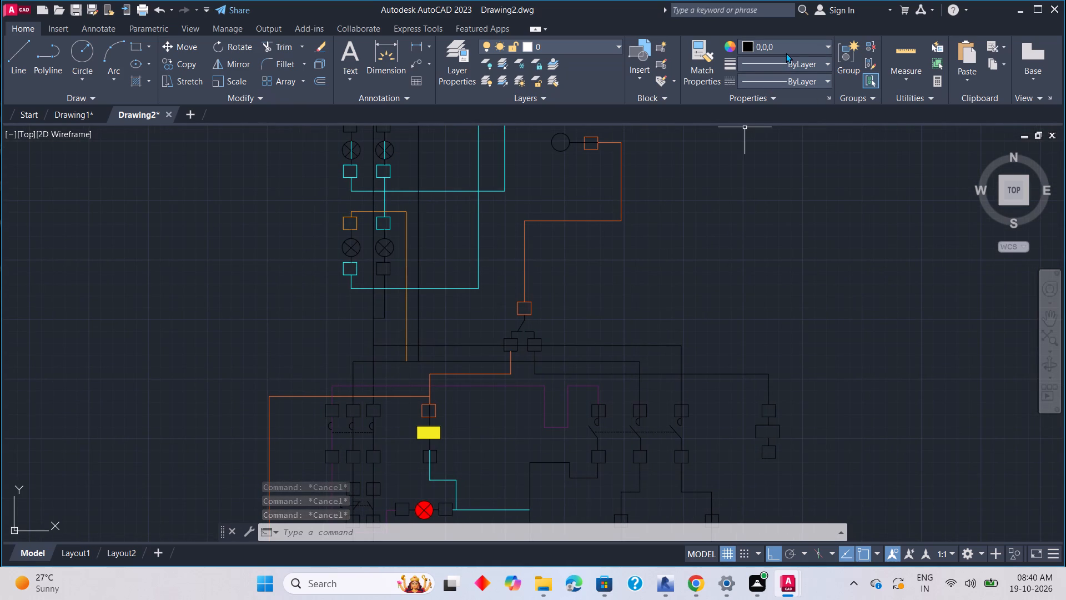
{"action": "left_click", "coordinate": [787, 49]}
{"action": "left_click", "coordinate": [784, 178]}
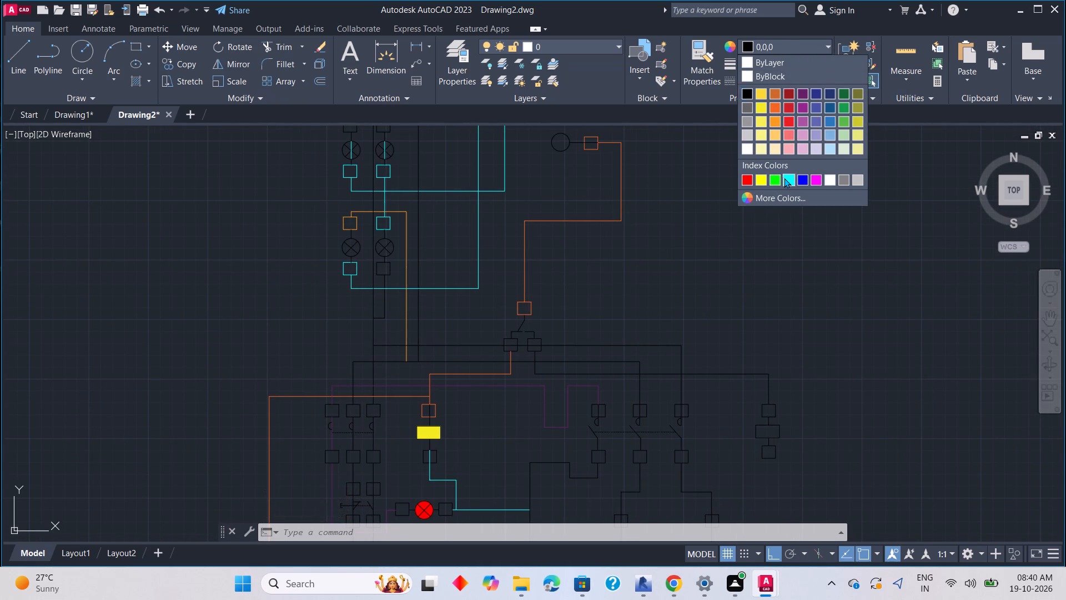
{"action": "scroll", "coordinate": [821, 277], "scroll_direction": "down", "scroll_amount": 1}
{"action": "middle_click_drag", "start_coordinate": [821, 277], "coordinate": [767, 126]}
{"action": "middle_click_drag", "start_coordinate": [761, 256], "coordinate": [765, 297]}
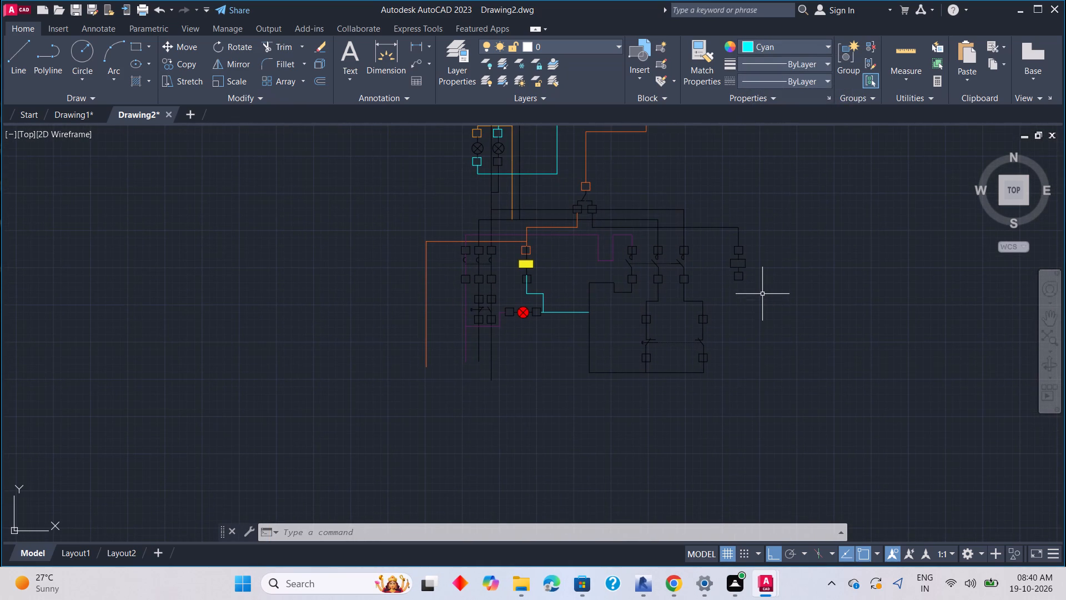
{"action": "type", "text": "l"}
{"action": "key", "text": "space"}
{"action": "scroll", "coordinate": [757, 292], "scroll_direction": "up", "scroll_amount": 3}
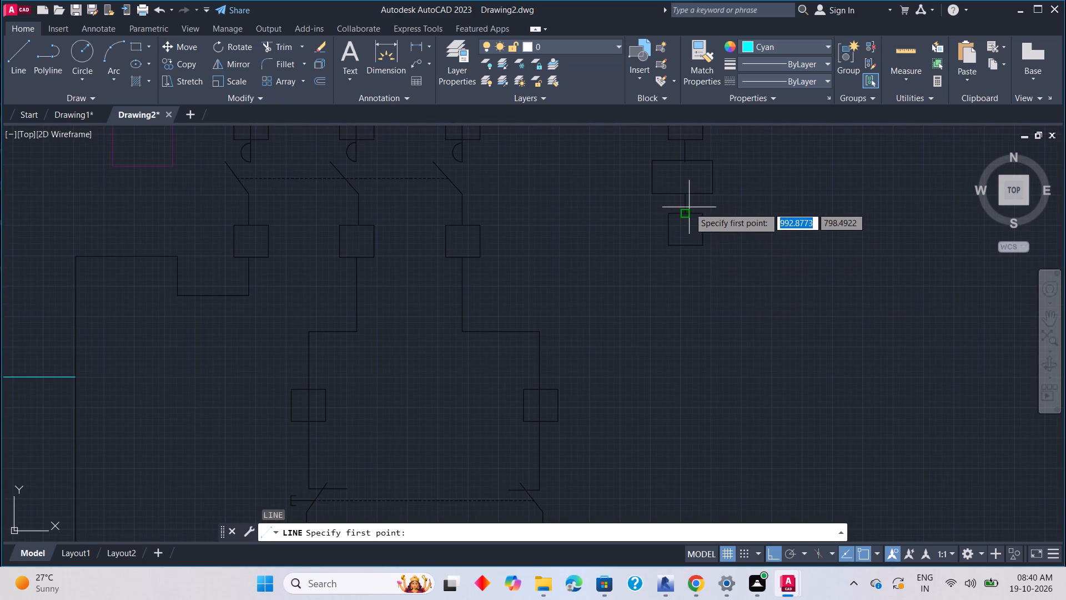
{"action": "left_click", "coordinate": [687, 212]}
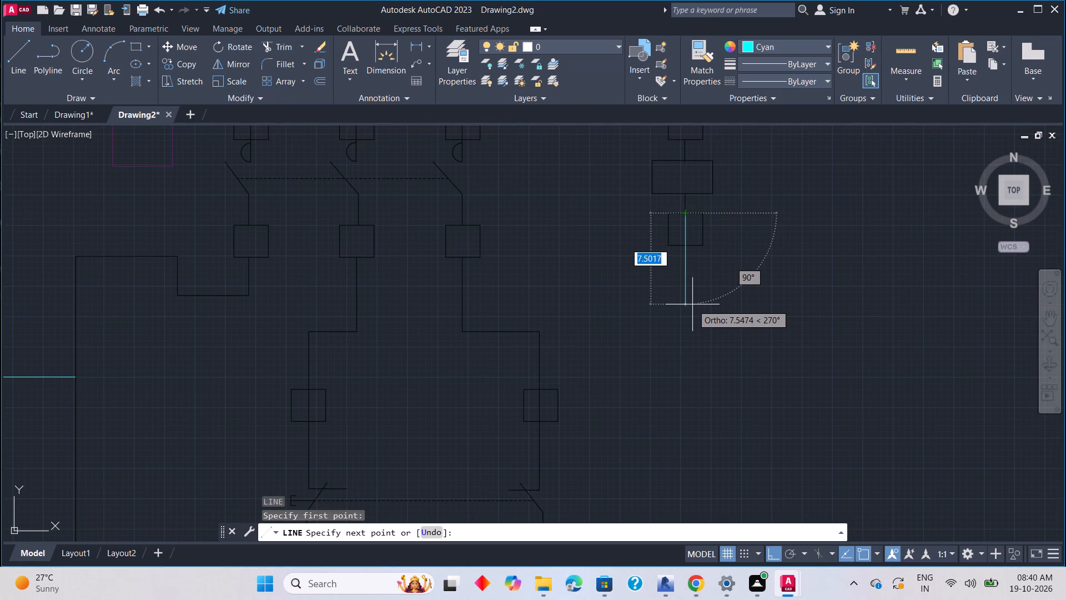
{"action": "left_click", "coordinate": [689, 271]}
{"action": "middle_click_drag", "start_coordinate": [805, 291], "coordinate": [687, 284]}
{"action": "scroll", "coordinate": [686, 284], "scroll_direction": "down", "scroll_amount": 1}
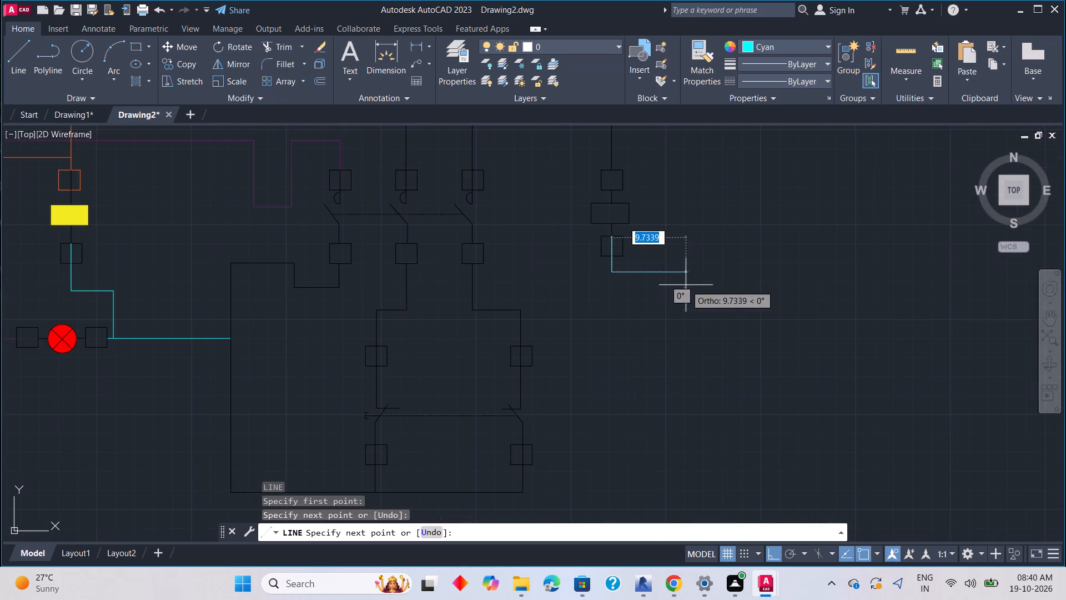
{"action": "middle_click", "coordinate": [681, 294]}
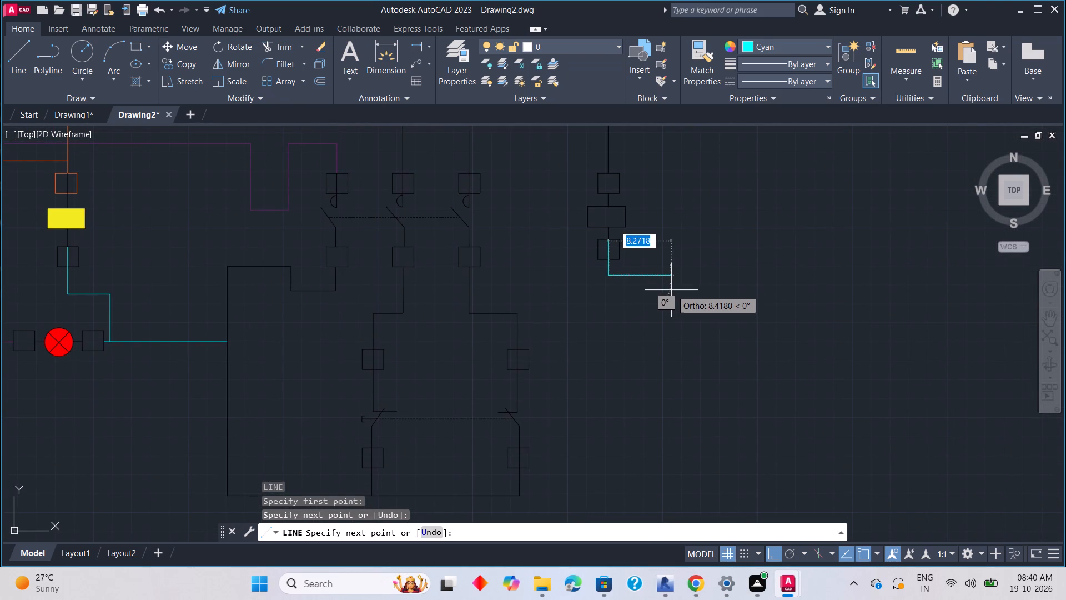
{"action": "left_click", "coordinate": [666, 288]}
{"action": "middle_click_drag", "start_coordinate": [668, 362], "coordinate": [697, 316]}
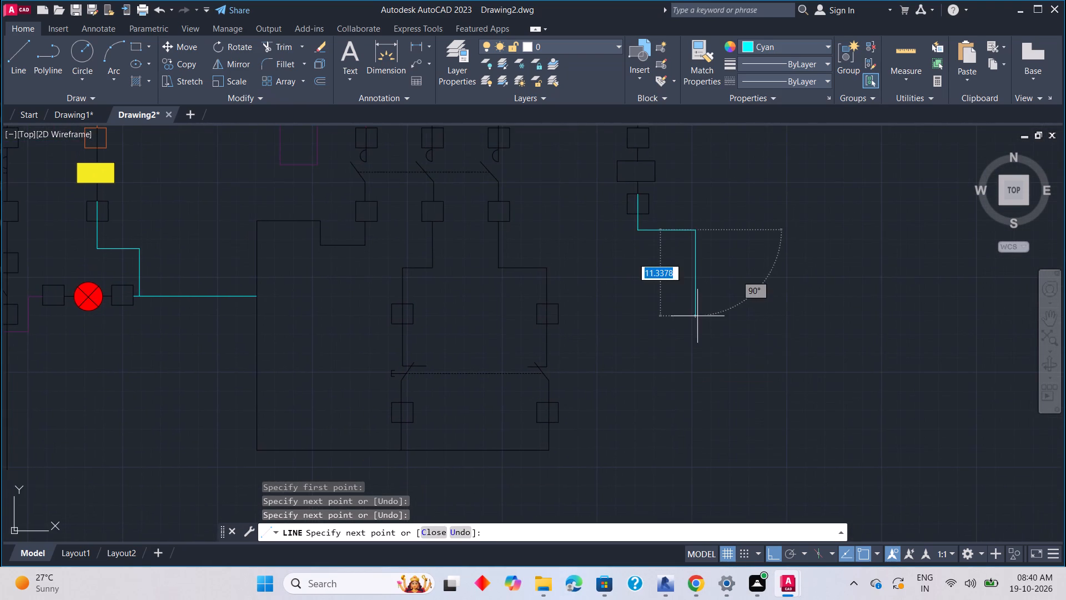
{"action": "scroll", "coordinate": [697, 354], "scroll_direction": "down", "scroll_amount": 3}
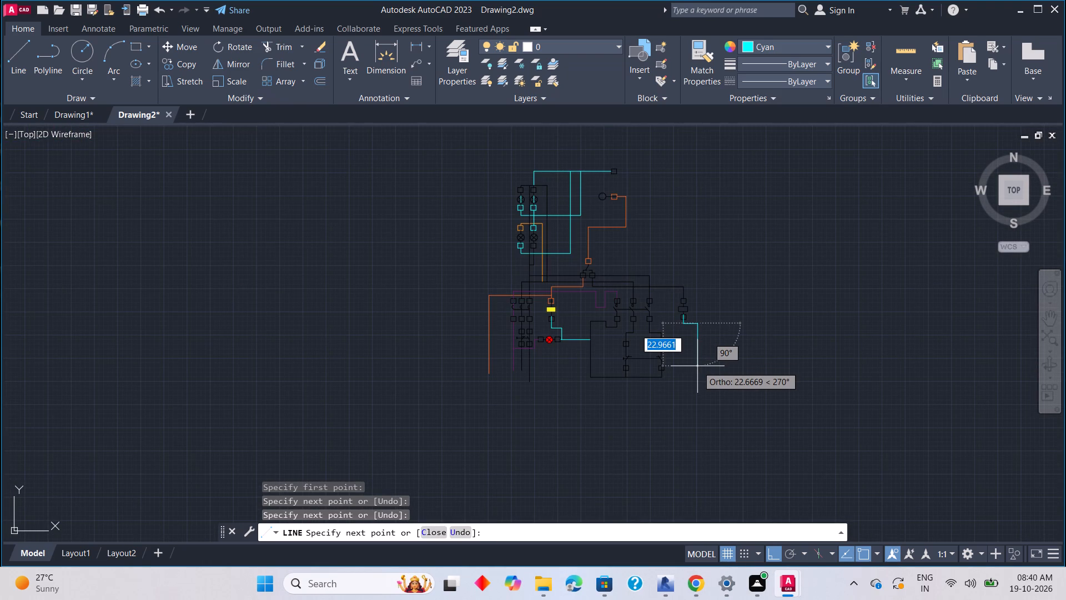
{"action": "scroll", "coordinate": [697, 366], "scroll_direction": "up", "scroll_amount": 2}
{"action": "middle_click_drag", "start_coordinate": [695, 359], "coordinate": [703, 415]}
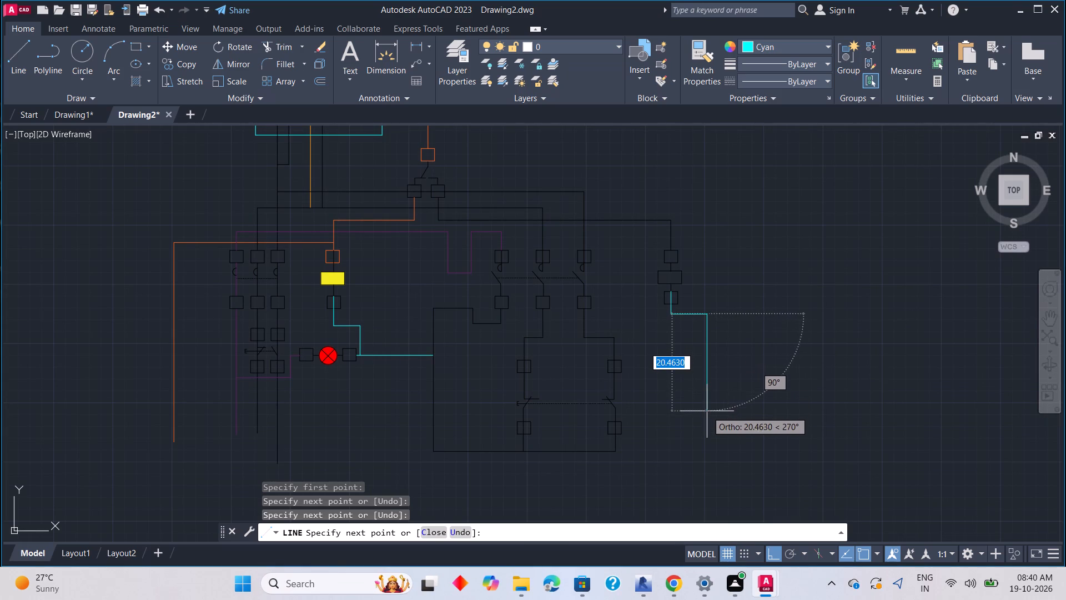
{"action": "middle_click_drag", "start_coordinate": [707, 411], "coordinate": [702, 353]}
{"action": "middle_click_drag", "start_coordinate": [683, 473], "coordinate": [704, 372]}
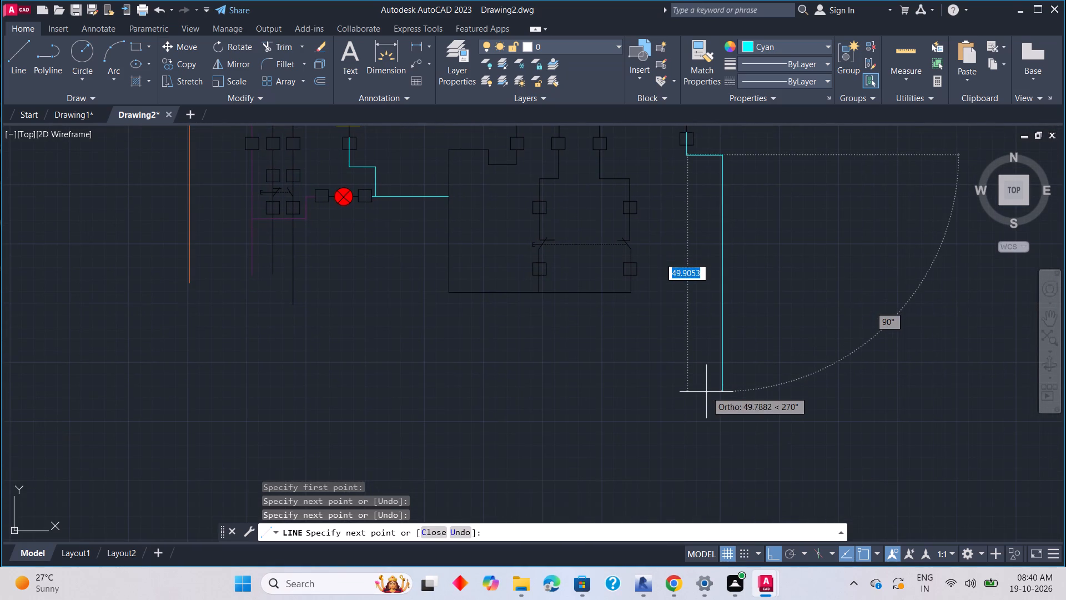
{"action": "left_click", "coordinate": [706, 392]}
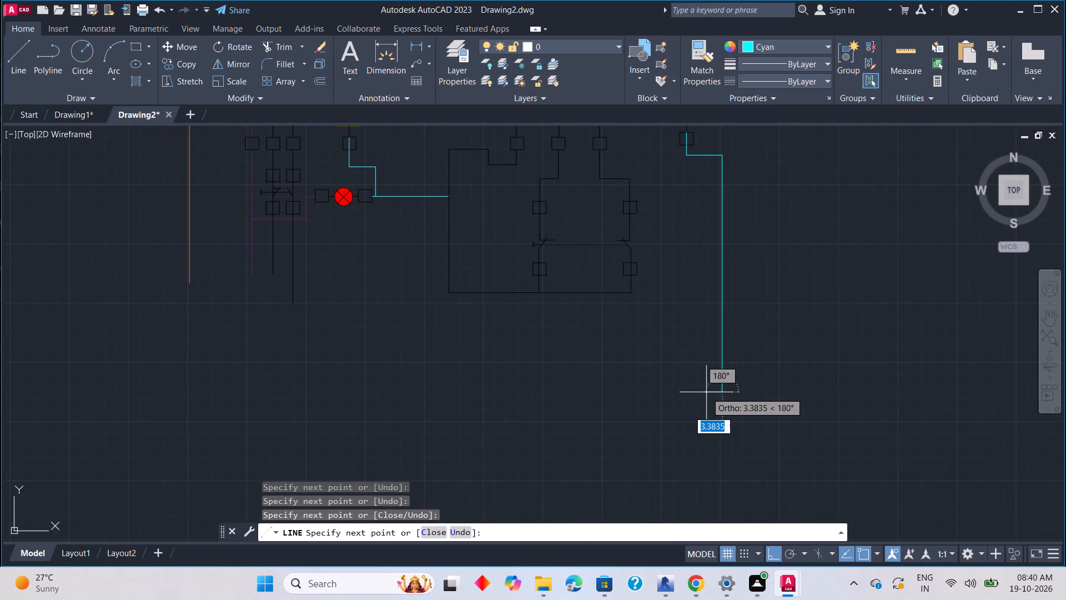
{"action": "key", "text": "Escape"}
Delete the solid red fill from the circular lamp symbol below the yellow rectangle.
{"action": "scroll", "coordinate": [699, 368], "scroll_direction": "down", "scroll_amount": 2}
{"action": "middle_click_drag", "start_coordinate": [653, 356], "coordinate": [693, 447]}
{"action": "scroll", "coordinate": [593, 402], "scroll_direction": "up", "scroll_amount": 3}
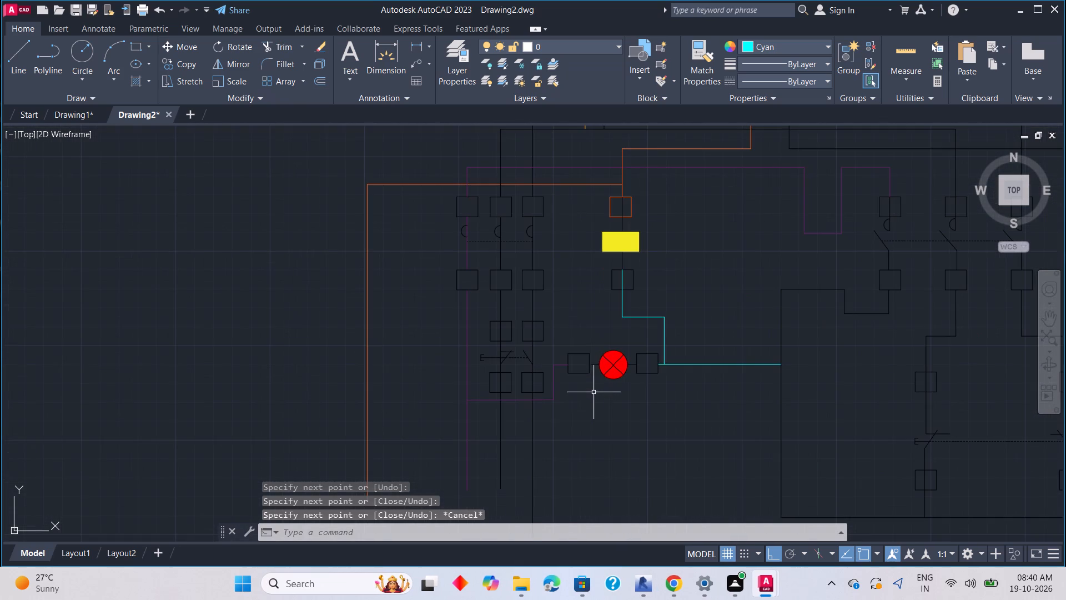
{"action": "scroll", "coordinate": [566, 336], "scroll_direction": "up", "scroll_amount": 1}
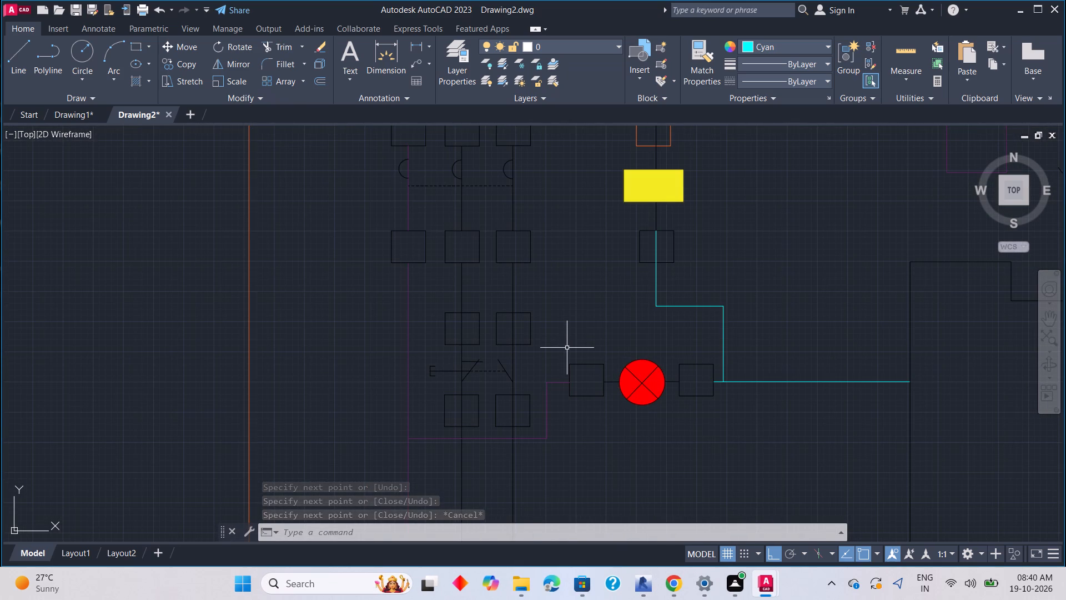
{"action": "scroll", "coordinate": [566, 344], "scroll_direction": "down", "scroll_amount": 3}
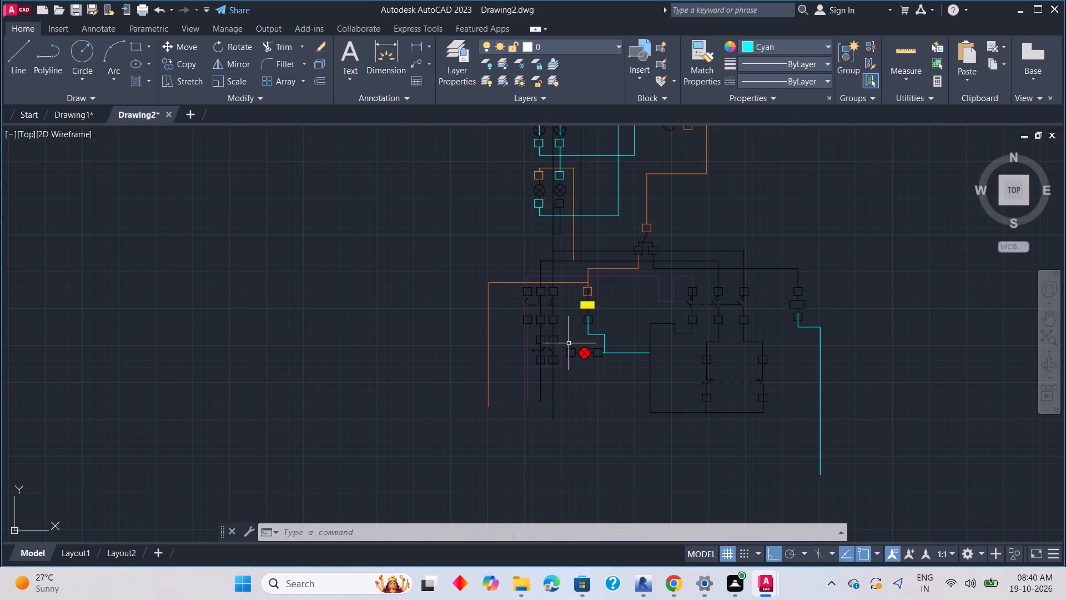
{"action": "scroll", "coordinate": [570, 343], "scroll_direction": "up", "scroll_amount": 3}
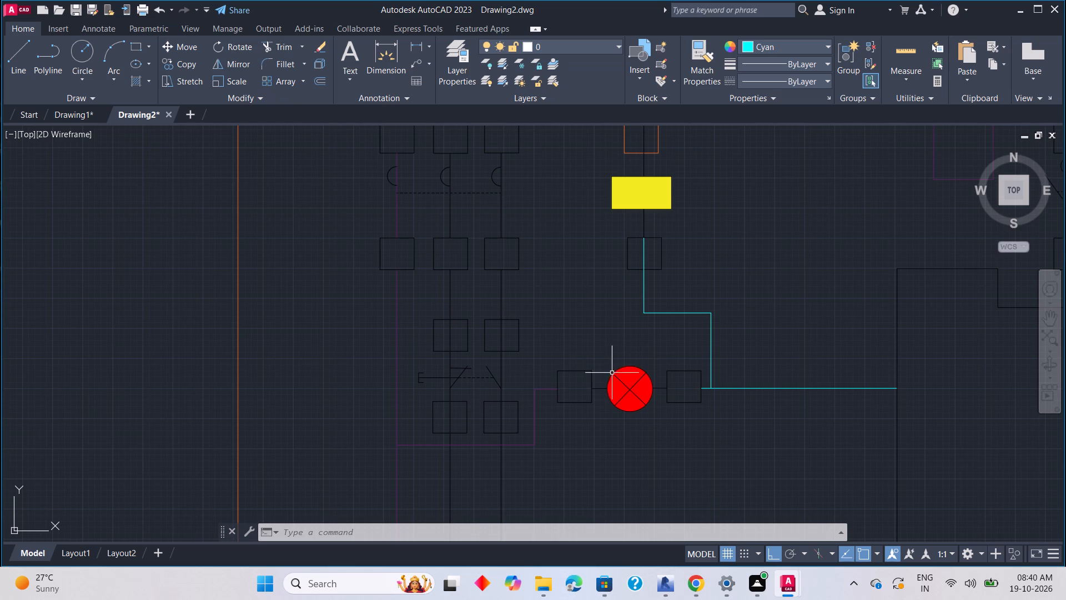
{"action": "left_click", "coordinate": [626, 373]}
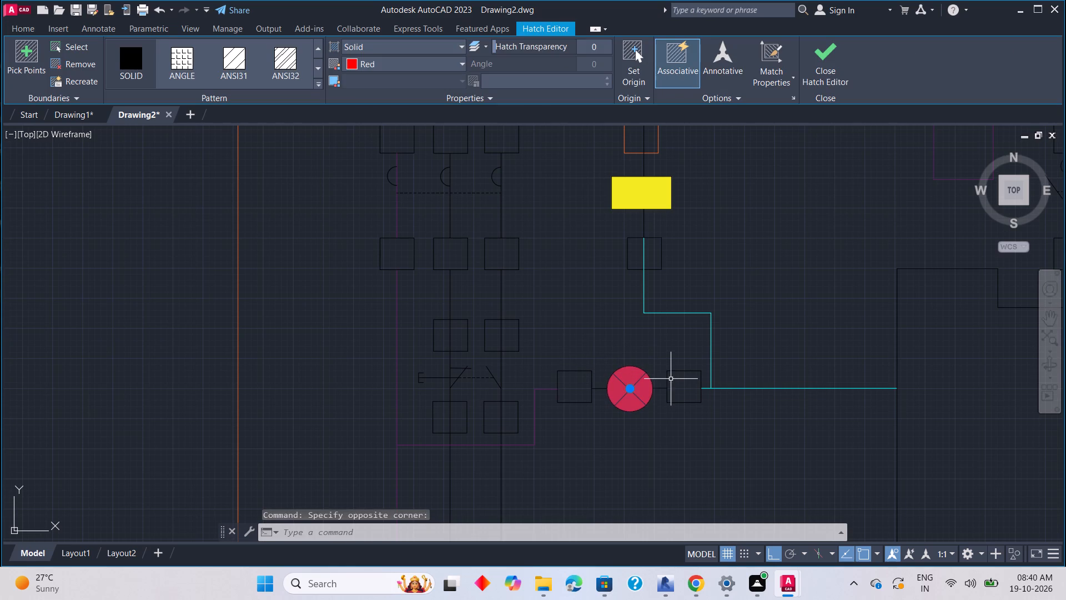
{"action": "key", "text": "Delete"}
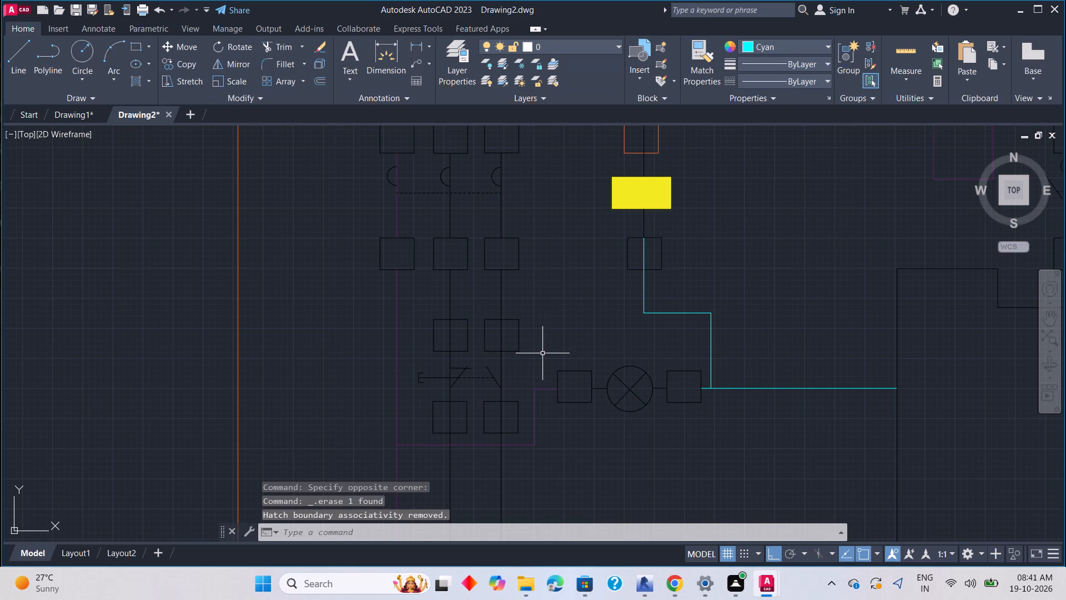
With Ortho off, copy the lamp symbol and its two square terminals to between the lower-right switch contact and the long cyan wire.
{"action": "left_click", "coordinate": [542, 353]}
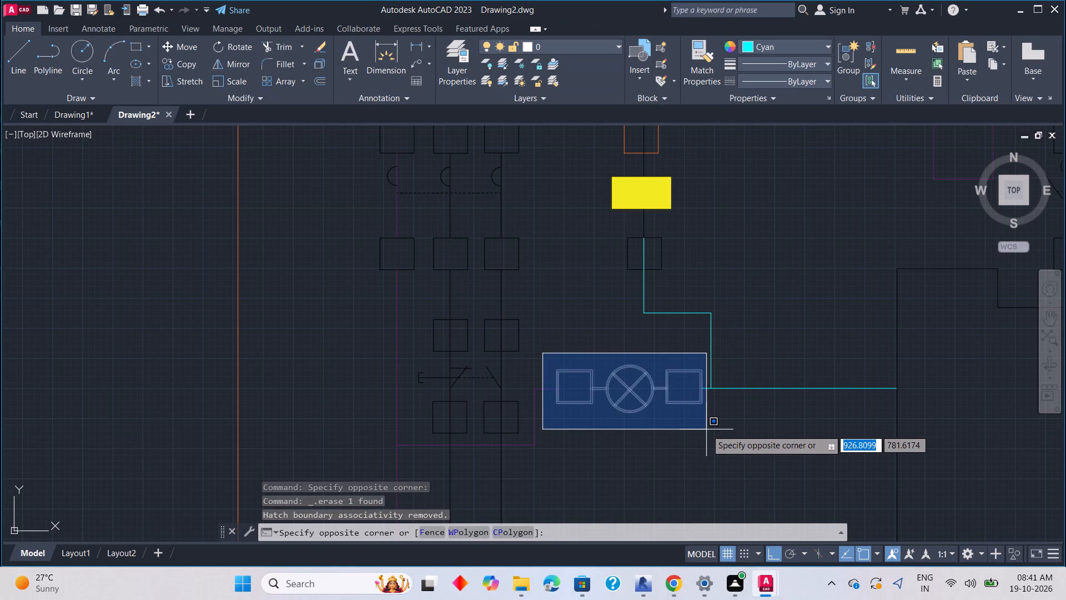
{"action": "left_click", "coordinate": [706, 429]}
{"action": "right_click", "coordinate": [725, 443]}
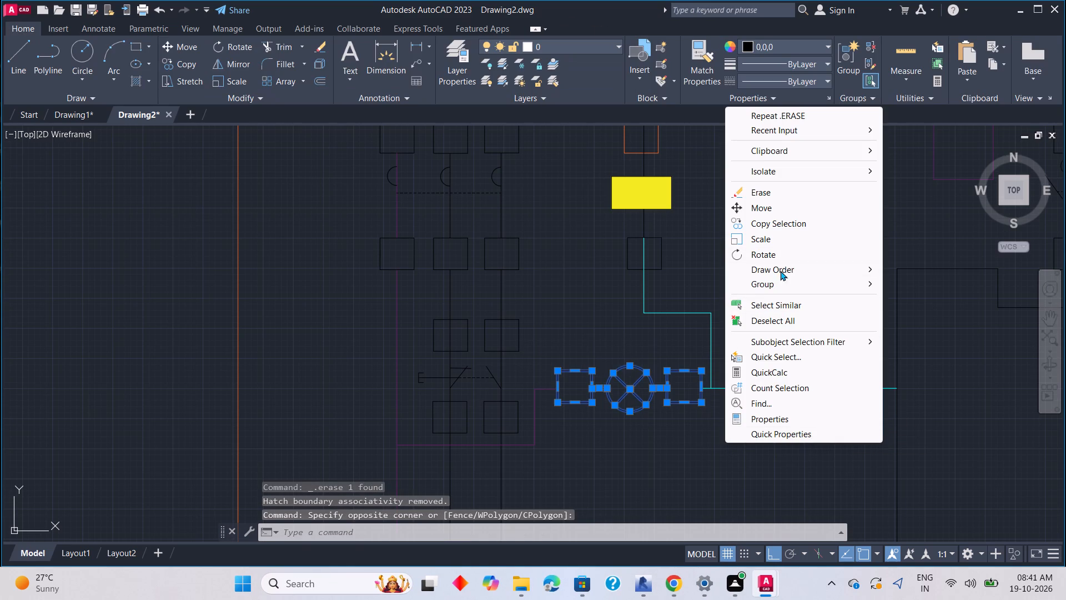
{"action": "left_click", "coordinate": [762, 221]}
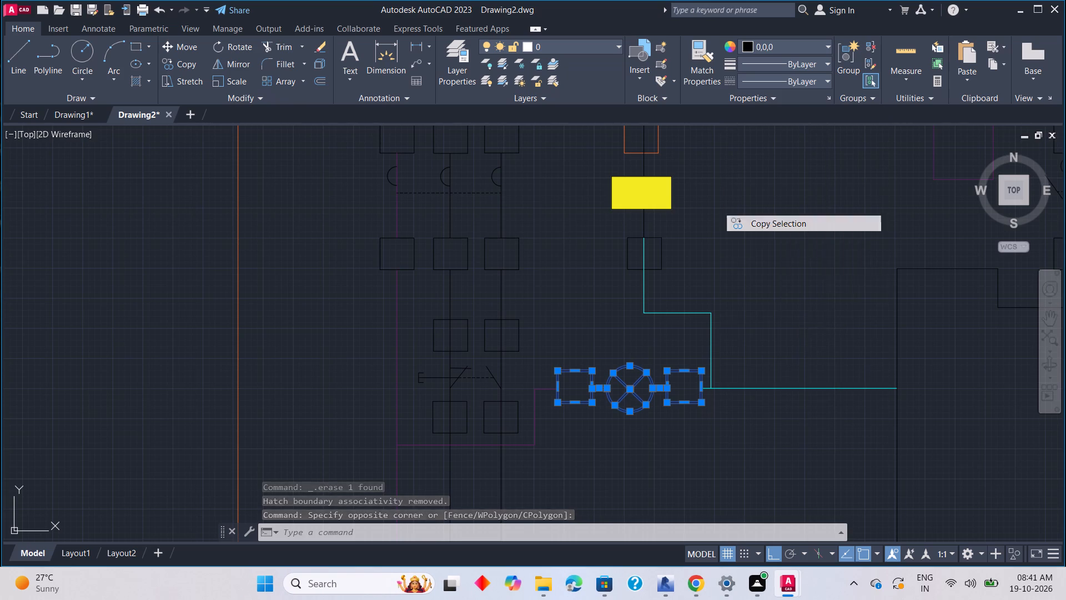
{"action": "left_click", "coordinate": [632, 387]}
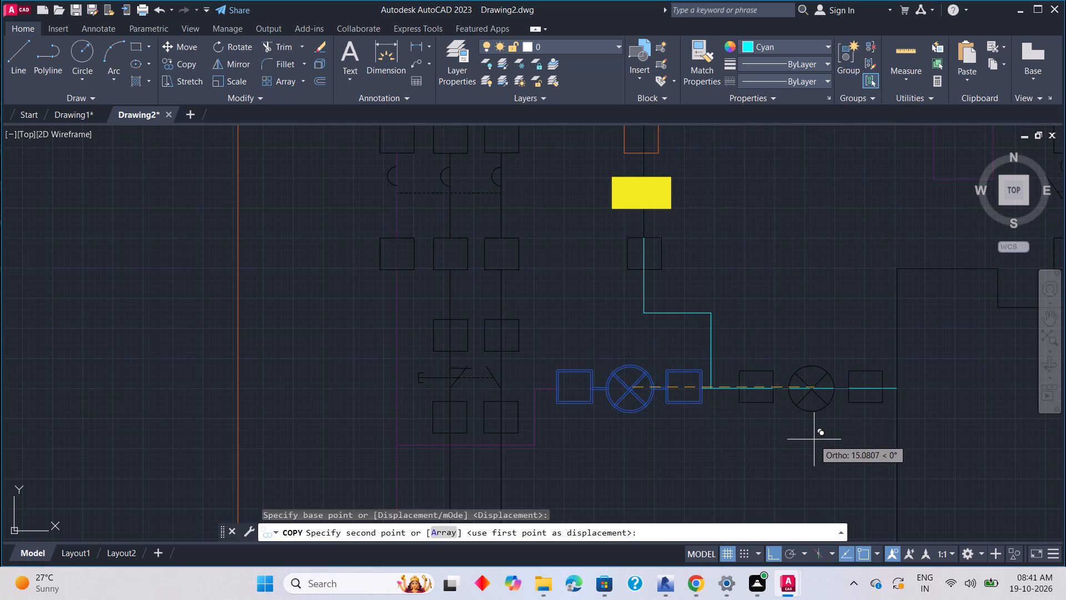
{"action": "middle_click_drag", "start_coordinate": [814, 439], "coordinate": [387, 352]}
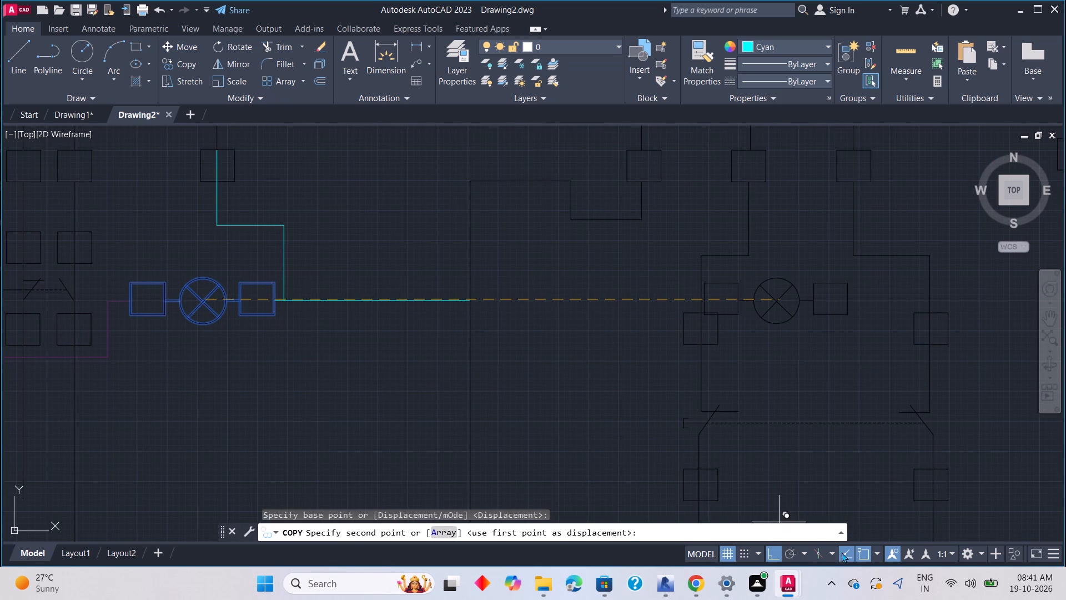
{"action": "left_click", "coordinate": [773, 553]}
{"action": "middle_click_drag", "start_coordinate": [883, 449], "coordinate": [881, 449]}
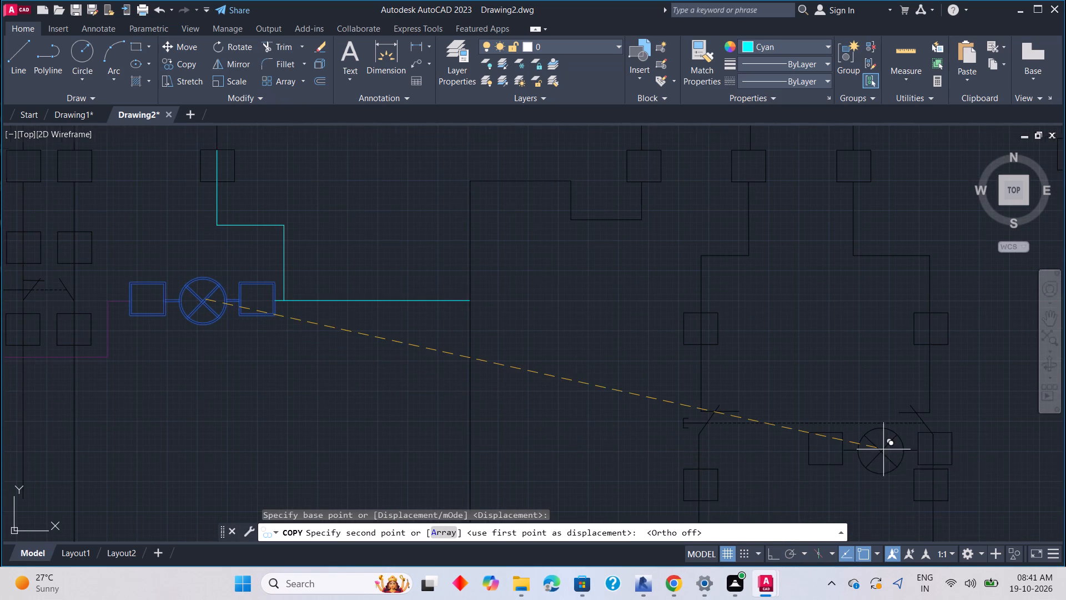
{"action": "middle_click_drag", "start_coordinate": [881, 449], "coordinate": [597, 389]}
{"action": "middle_click_drag", "start_coordinate": [751, 457], "coordinate": [709, 358]}
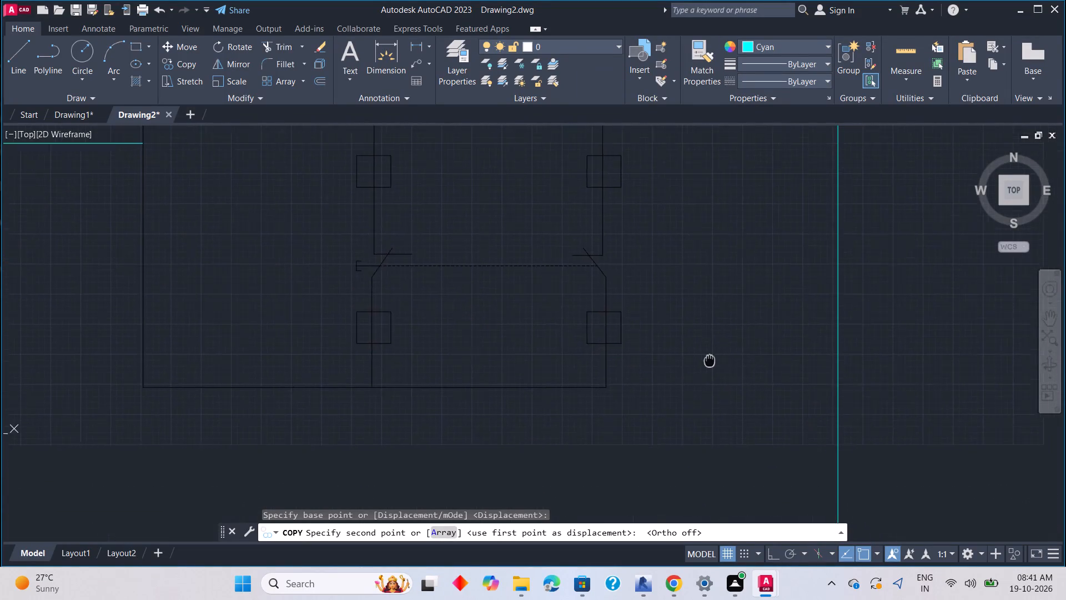
{"action": "middle_click_drag", "start_coordinate": [709, 358], "coordinate": [707, 354]}
{"action": "scroll", "coordinate": [702, 362], "scroll_direction": "down", "scroll_amount": 2}
{"action": "middle_click_drag", "start_coordinate": [701, 367], "coordinate": [700, 382]}
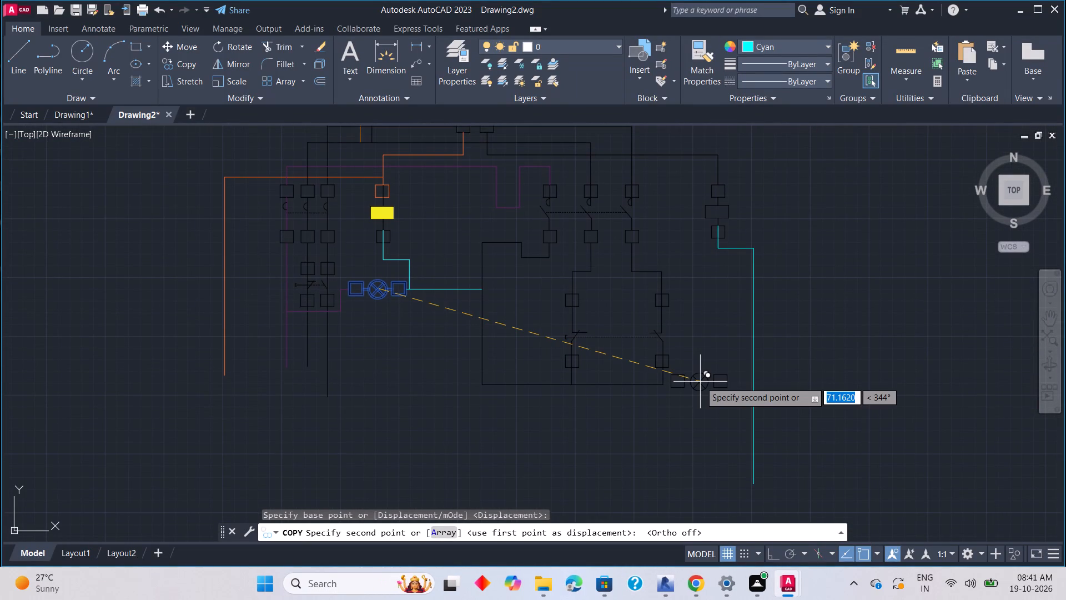
{"action": "middle_click_drag", "start_coordinate": [703, 372], "coordinate": [661, 392]}
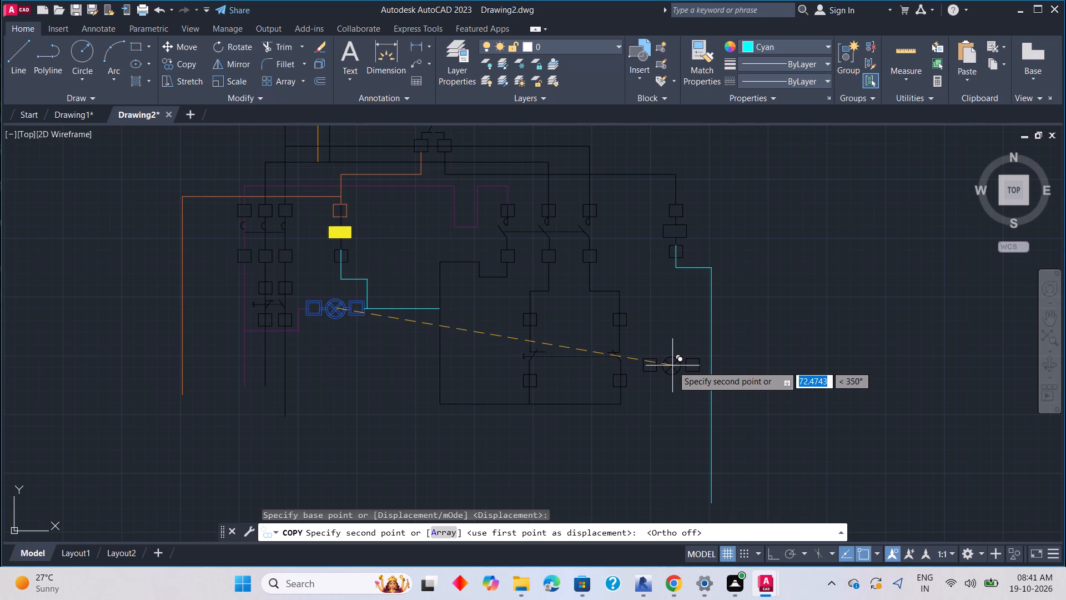
{"action": "left_click", "coordinate": [672, 366]}
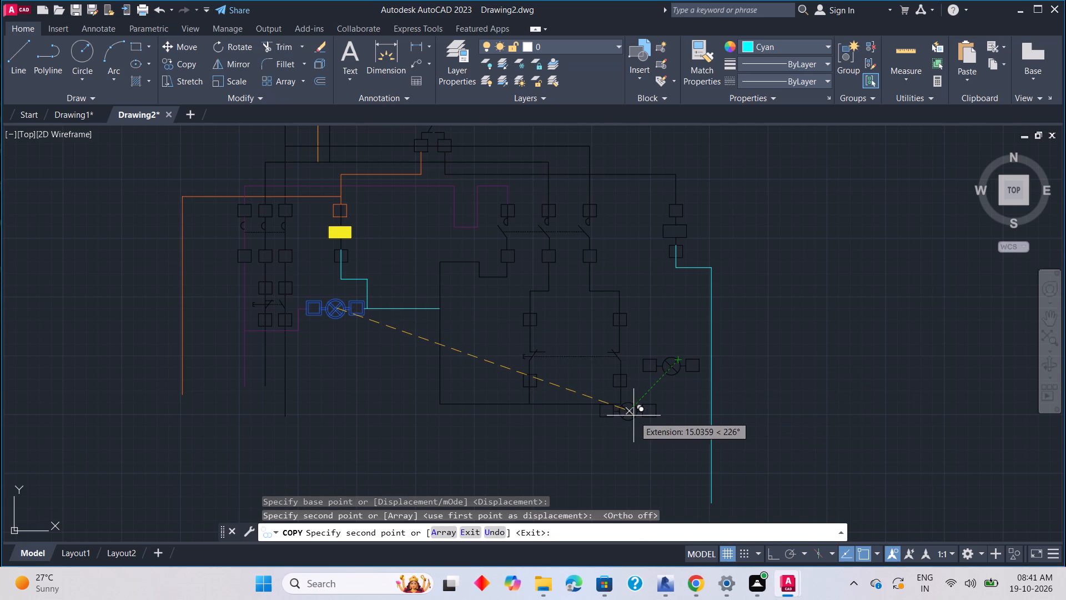
{"action": "key", "text": "Escape"}
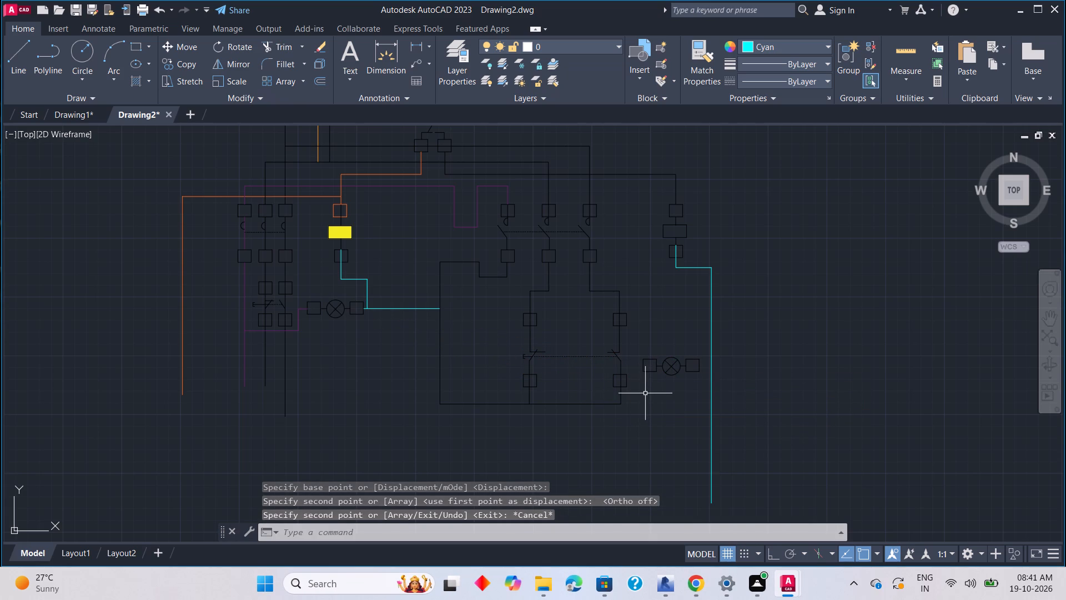
Draw a wire in colour 0,0,0 from the switch circuit's lower-right corner: a short run right, and about 8.2 units up to lamp level.
{"action": "type", "text": "l"}
{"action": "key", "text": "space"}
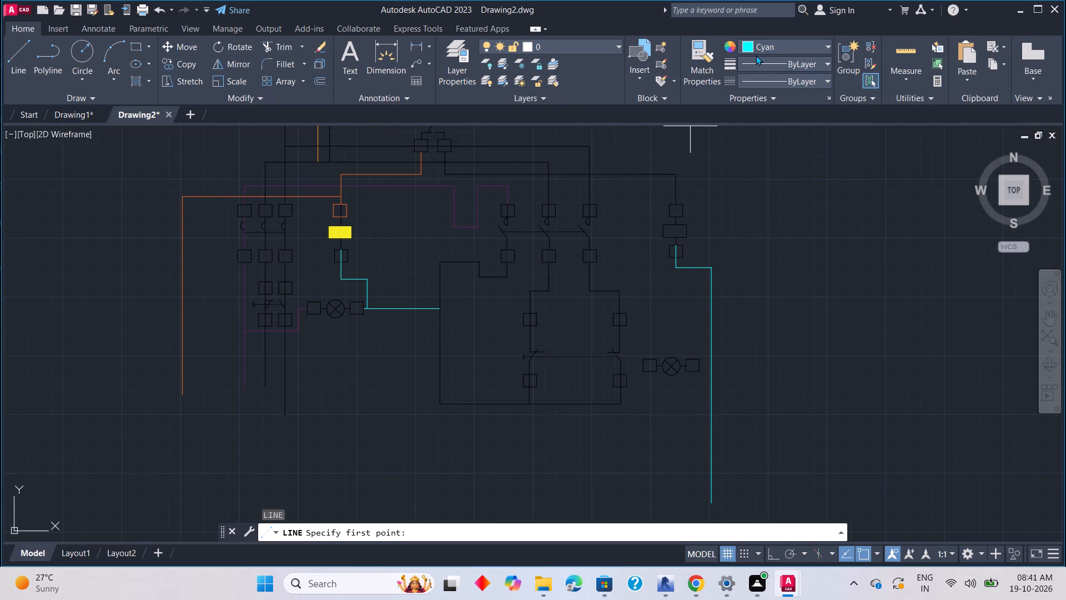
{"action": "left_click", "coordinate": [760, 47]}
{"action": "left_click", "coordinate": [750, 93]}
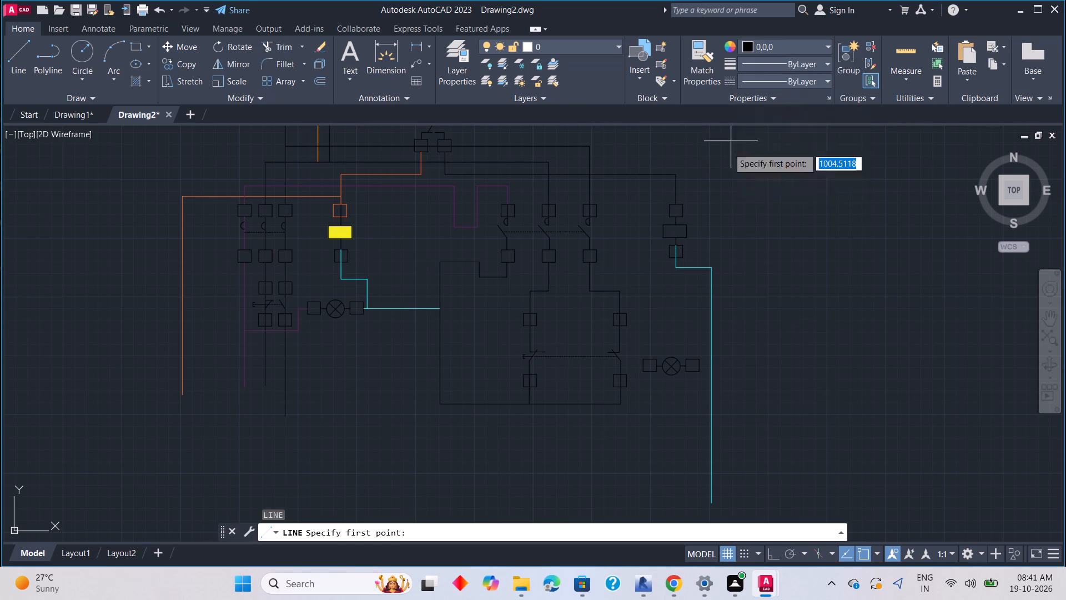
{"action": "scroll", "coordinate": [647, 403], "scroll_direction": "up", "scroll_amount": 3}
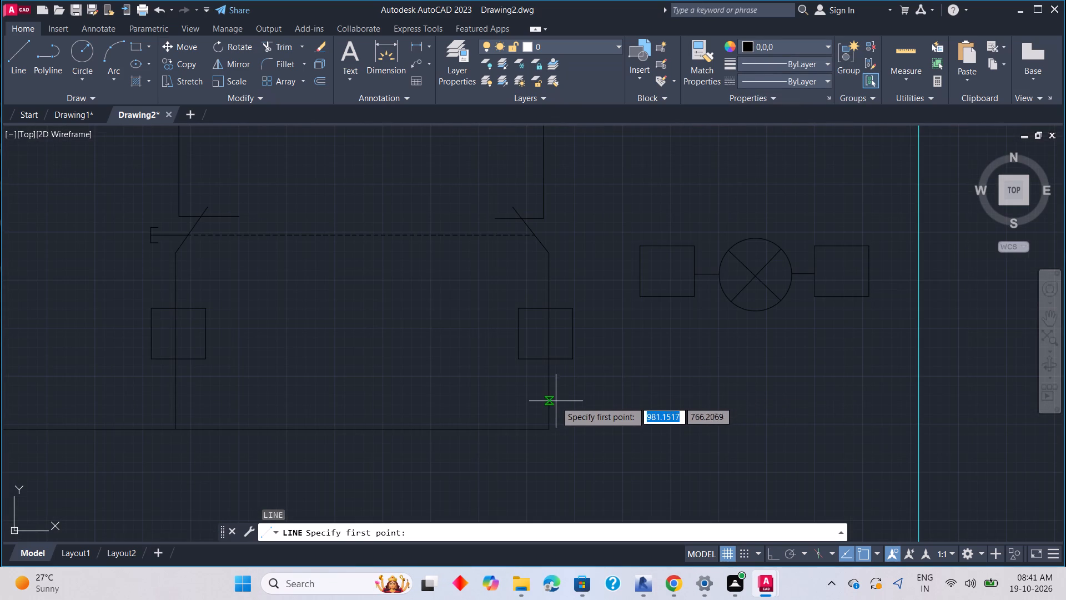
{"action": "left_click", "coordinate": [552, 429]}
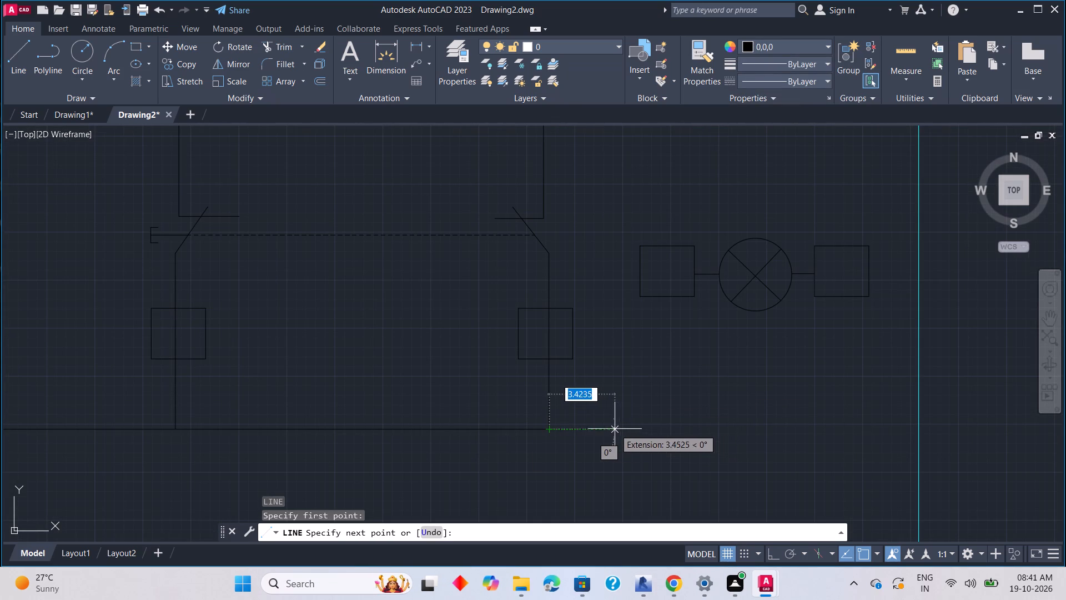
{"action": "left_click_drag", "start_coordinate": [606, 427], "coordinate": [607, 420]}
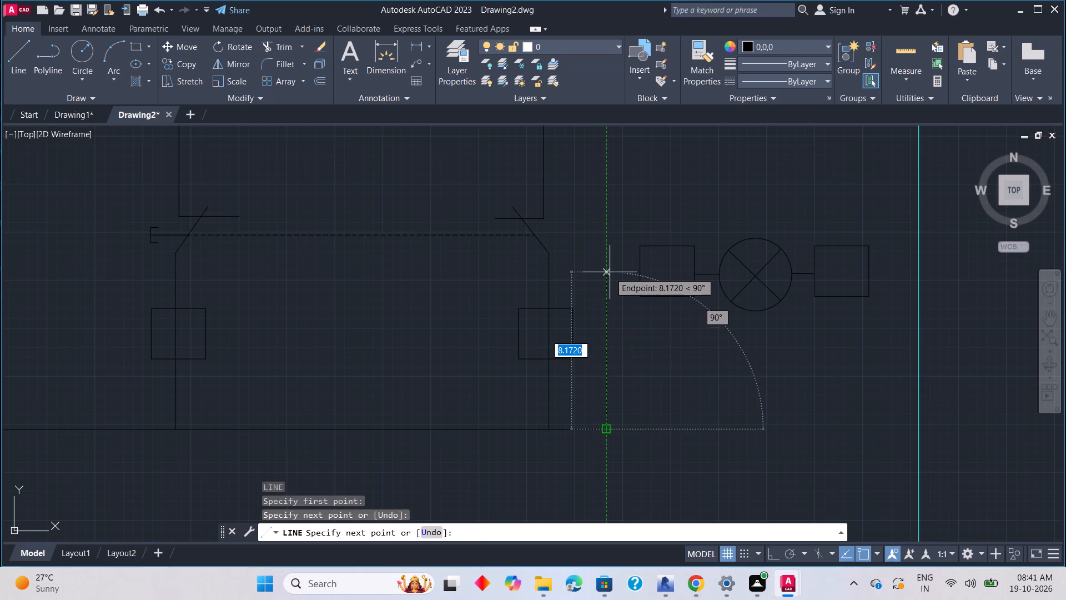
{"action": "left_click", "coordinate": [610, 272]}
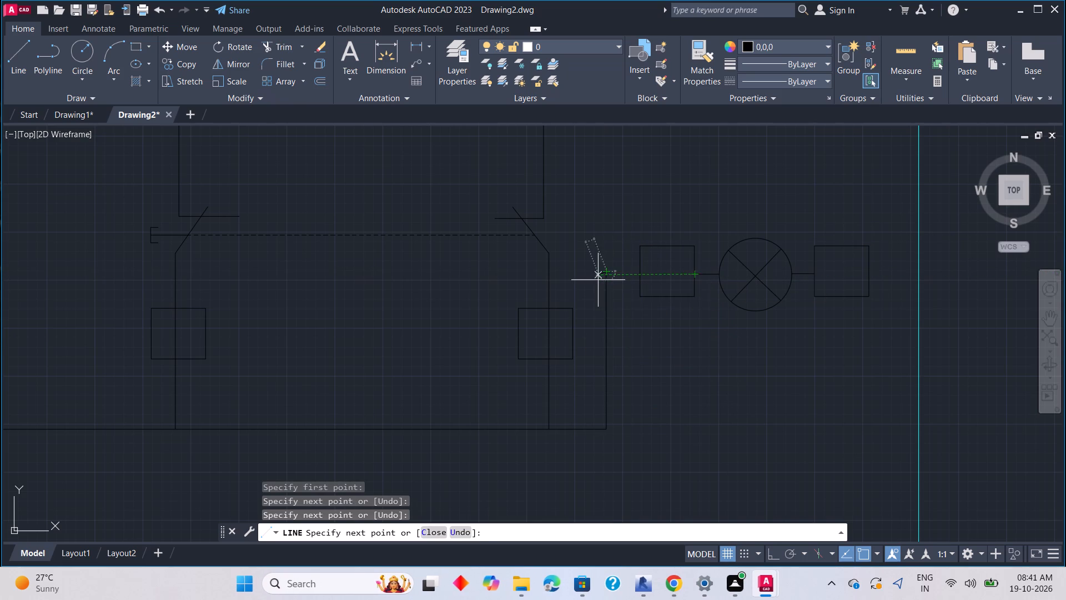
{"action": "key", "text": "Escape"}
With Ortho on, draw a line about 4.8 units left from the copied lamp's left lead, through its terminal and just past the new vertical wire.
{"action": "key", "text": "l"}
{"action": "key", "text": "space"}
{"action": "left_click", "coordinate": [695, 272]}
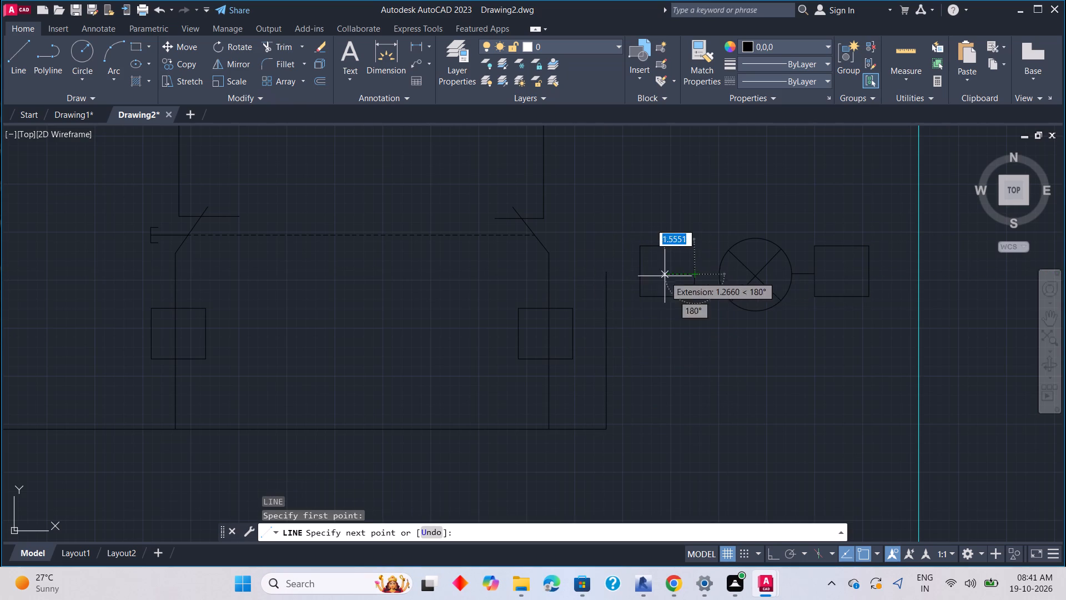
{"action": "left_click", "coordinate": [606, 274]}
{"action": "key", "text": "ctrl+z"}
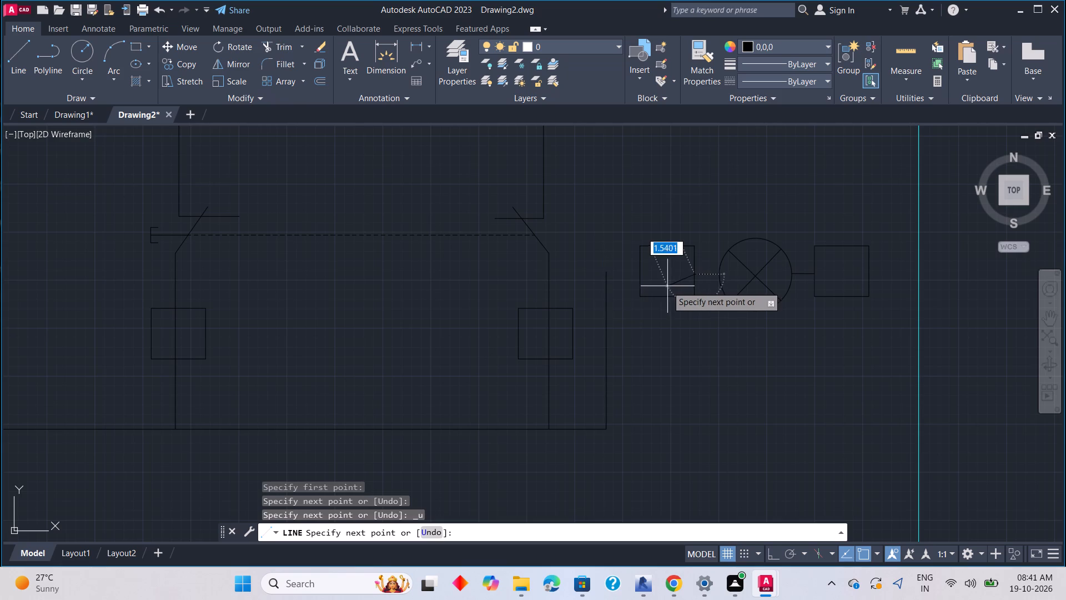
{"action": "scroll", "coordinate": [614, 283], "scroll_direction": "up", "scroll_amount": 4}
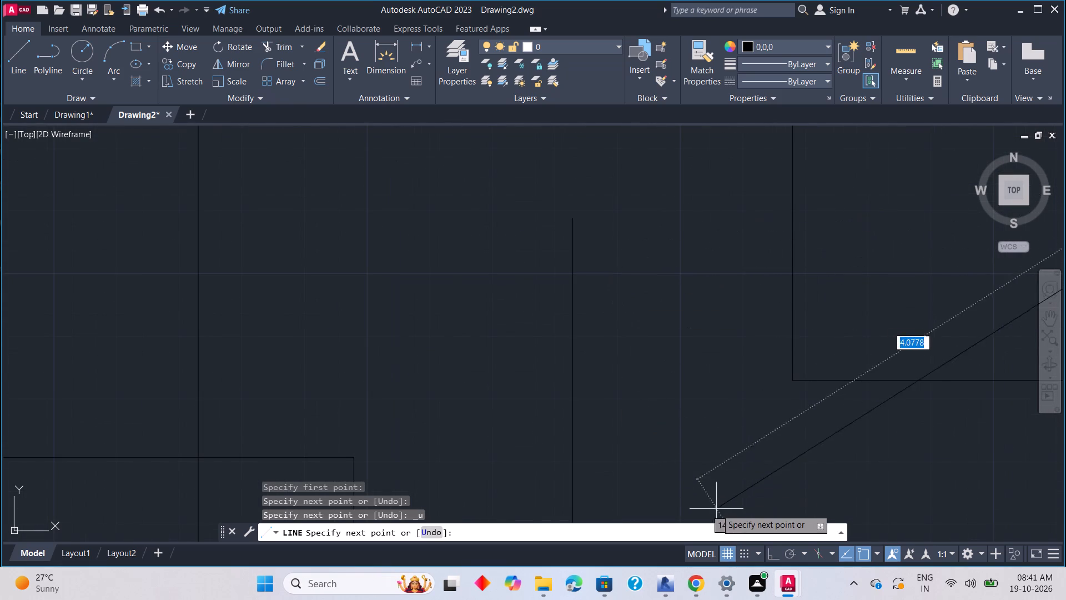
{"action": "left_click_drag", "start_coordinate": [770, 549], "coordinate": [768, 543]}
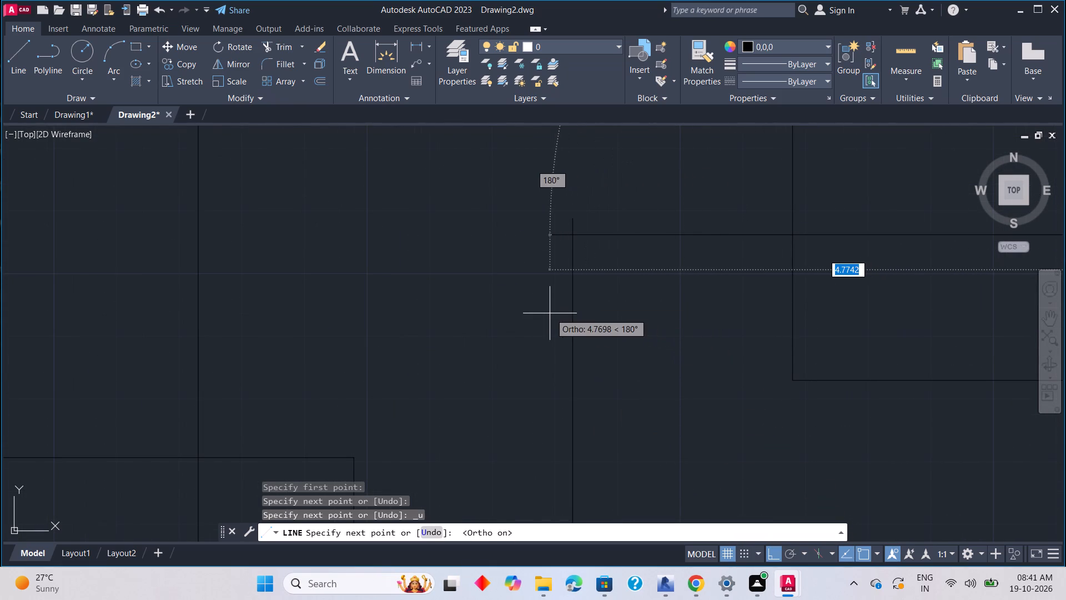
{"action": "left_click_drag", "start_coordinate": [549, 313], "coordinate": [534, 311]}
{"action": "key", "text": "Escape"}
Trim both overhanging ends at the corner where the new vertical wire meets the lamp's horizontal line.
{"action": "key", "text": "grave"}
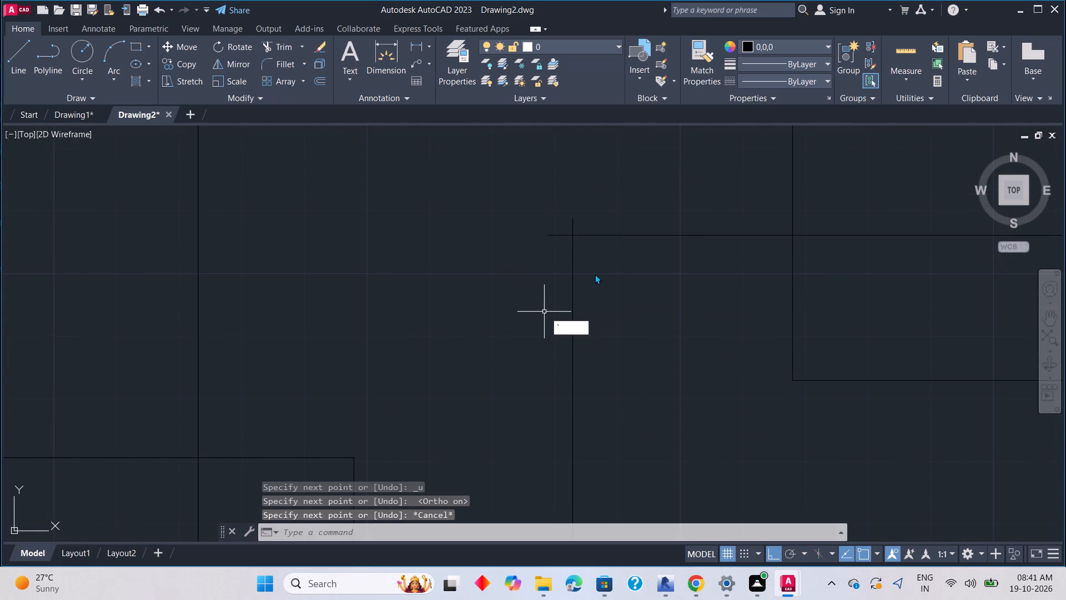
{"action": "type", "text": "tr"}
{"action": "key", "text": "space"}
{"action": "left_click_drag", "start_coordinate": [585, 208], "coordinate": [564, 239]}
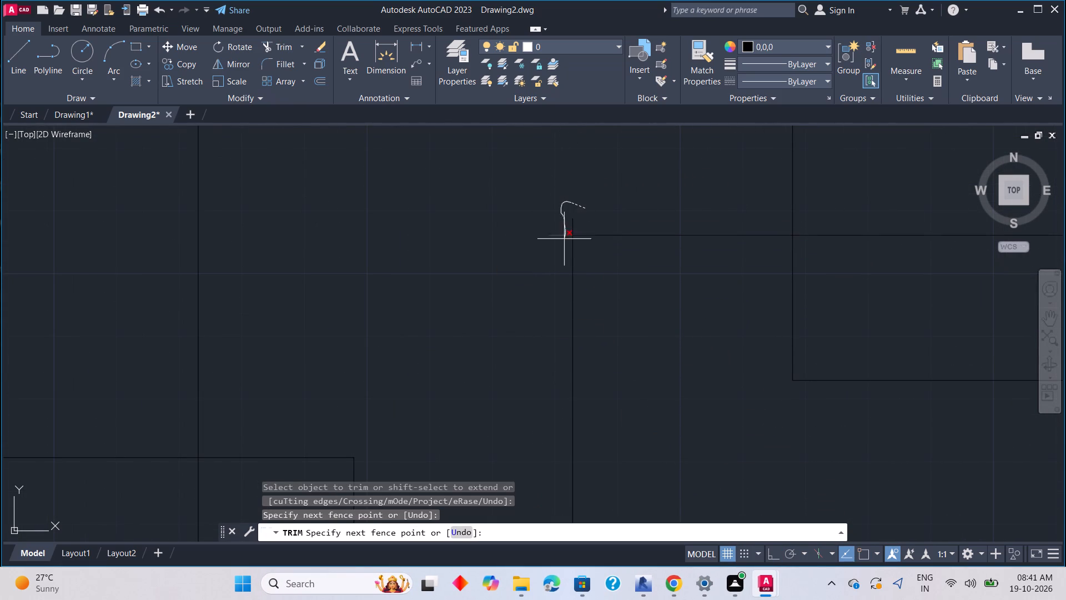
{"action": "left_click_drag", "start_coordinate": [564, 239], "coordinate": [581, 226]}
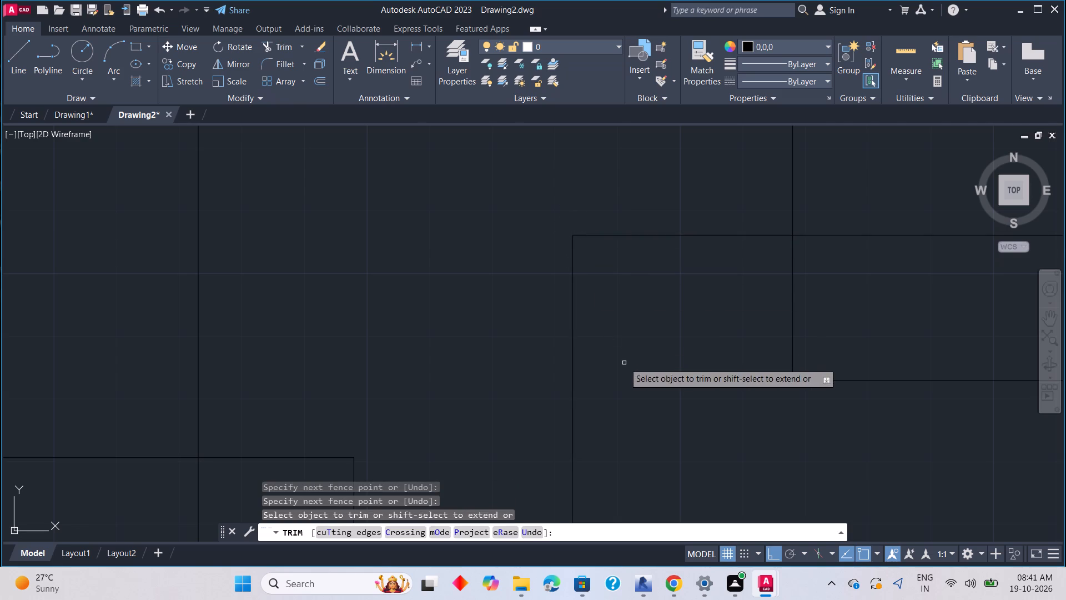
{"action": "key", "text": "Escape"}
Trim away the line inside the copied lamp's left square terminal.
{"action": "scroll", "coordinate": [621, 358], "scroll_direction": "down", "scroll_amount": 4}
{"action": "scroll", "coordinate": [657, 392], "scroll_direction": "down", "scroll_amount": 2}
{"action": "middle_click_drag", "start_coordinate": [655, 401], "coordinate": [612, 364]}
{"action": "scroll", "coordinate": [610, 363], "scroll_direction": "down", "scroll_amount": 1}
{"action": "scroll", "coordinate": [617, 364], "scroll_direction": "up", "scroll_amount": 3}
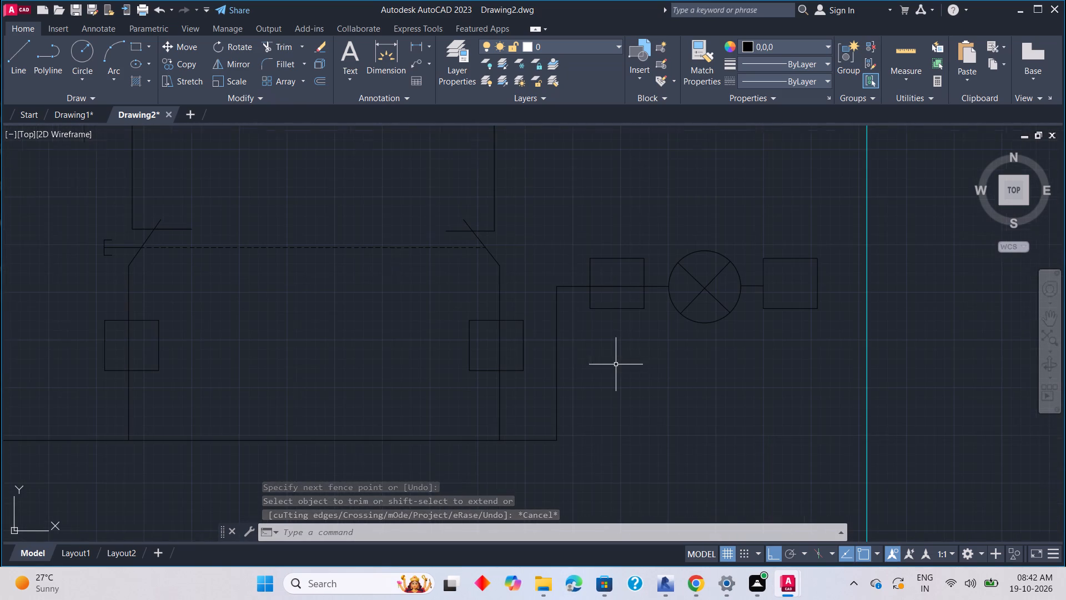
{"action": "key", "text": "t"}
{"action": "key", "text": "r"}
{"action": "key", "text": "space"}
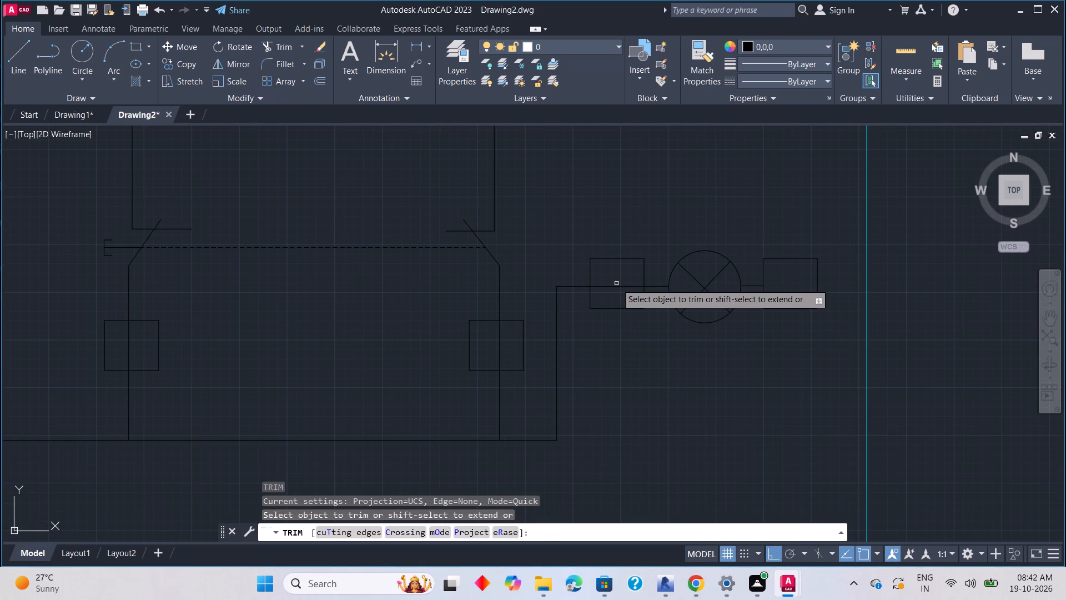
{"action": "left_click", "coordinate": [616, 286]}
{"action": "key", "text": "Escape"}
Draw a horizontal wire from the copied lamp's right lead, through its right terminal, to just past the long cyan wire.
{"action": "scroll", "coordinate": [603, 385], "scroll_direction": "down", "scroll_amount": 4}
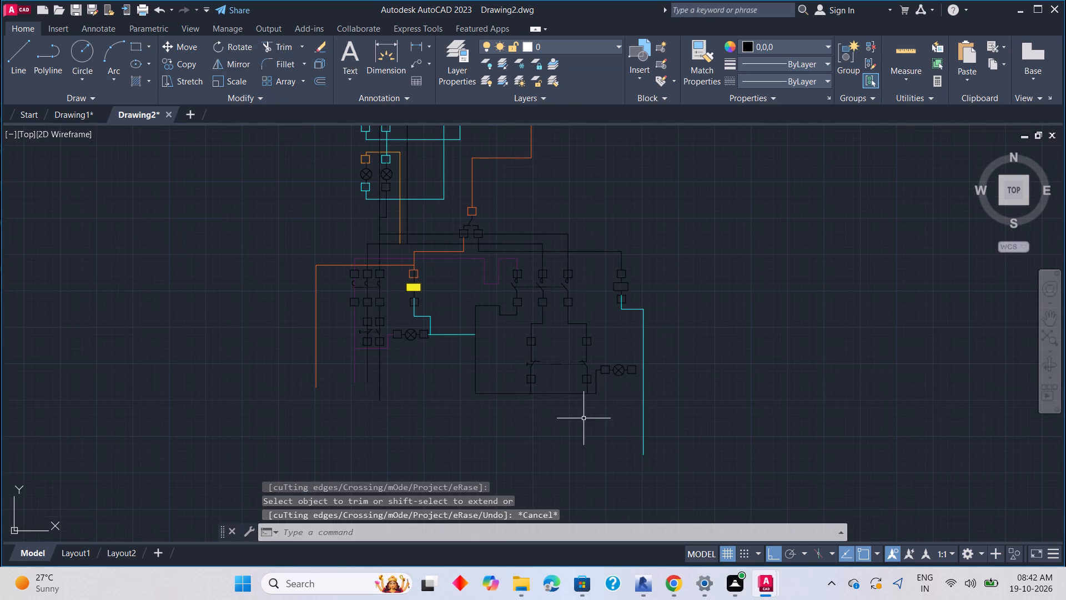
{"action": "middle_click_drag", "start_coordinate": [582, 419], "coordinate": [615, 413]}
{"action": "middle_click_drag", "start_coordinate": [615, 412], "coordinate": [640, 428]}
{"action": "scroll", "coordinate": [666, 386], "scroll_direction": "up", "scroll_amount": 1}
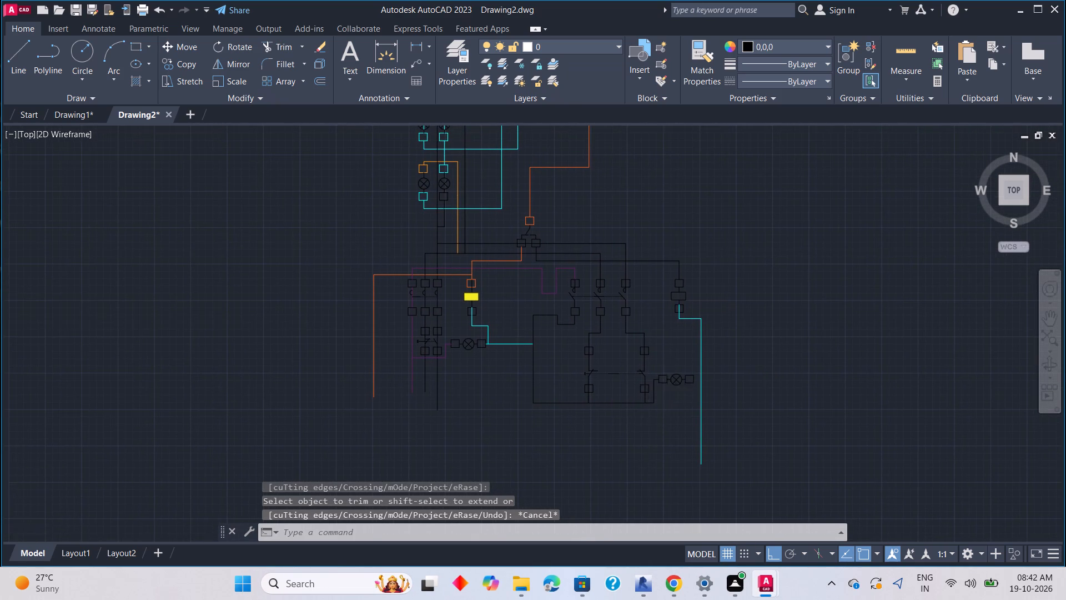
{"action": "scroll", "coordinate": [679, 382], "scroll_direction": "up", "scroll_amount": 3}
{"action": "type", "text": "l"}
{"action": "key", "text": "space"}
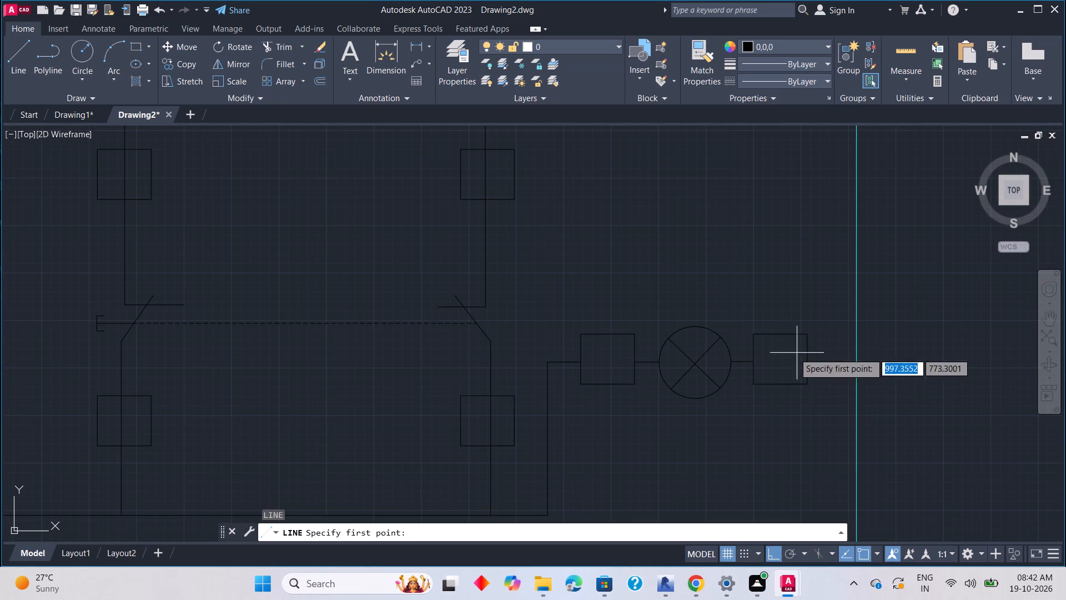
{"action": "left_click", "coordinate": [755, 362]}
{"action": "left_click", "coordinate": [882, 361]}
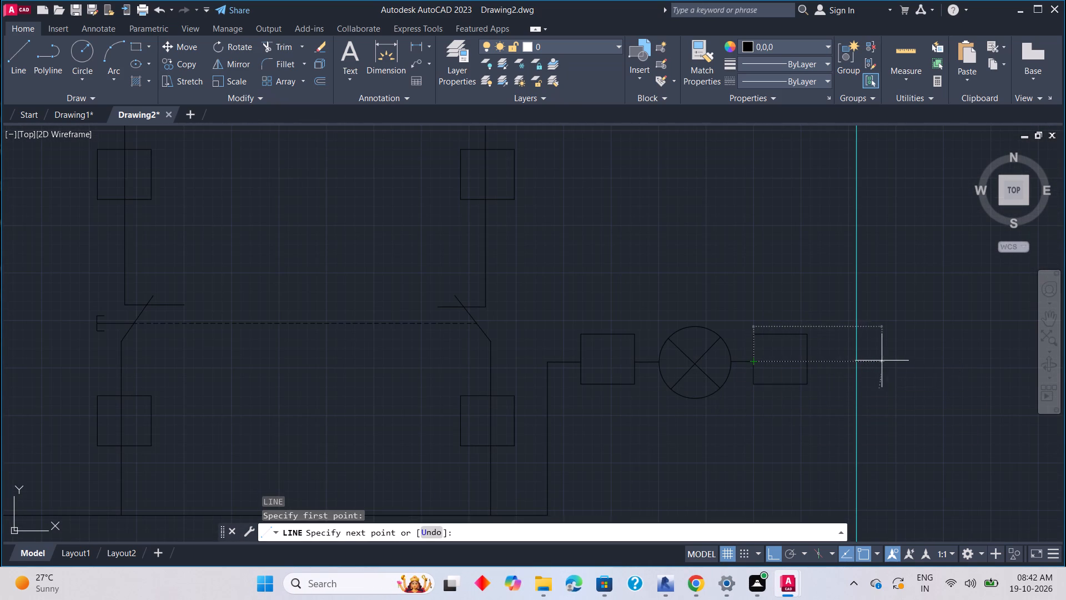
{"action": "key", "text": "Escape"}
Trim the new wire inside the lamp's right square terminal and its overhang beyond the cyan wire.
{"action": "key", "text": "t"}
{"action": "key", "text": "r"}
{"action": "key", "text": "space"}
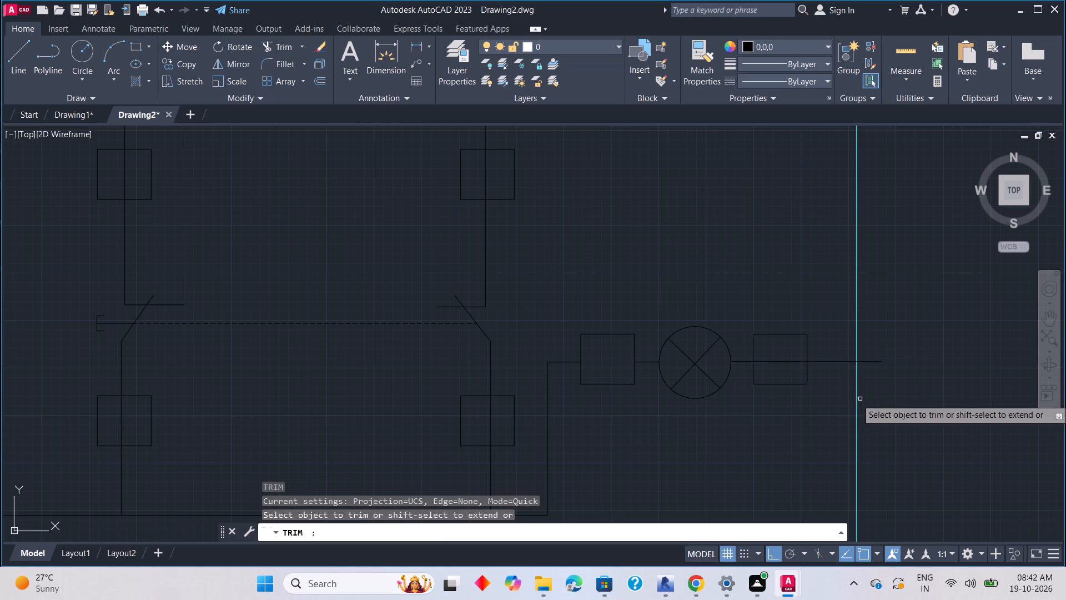
{"action": "left_click_drag", "start_coordinate": [782, 362], "coordinate": [787, 362]}
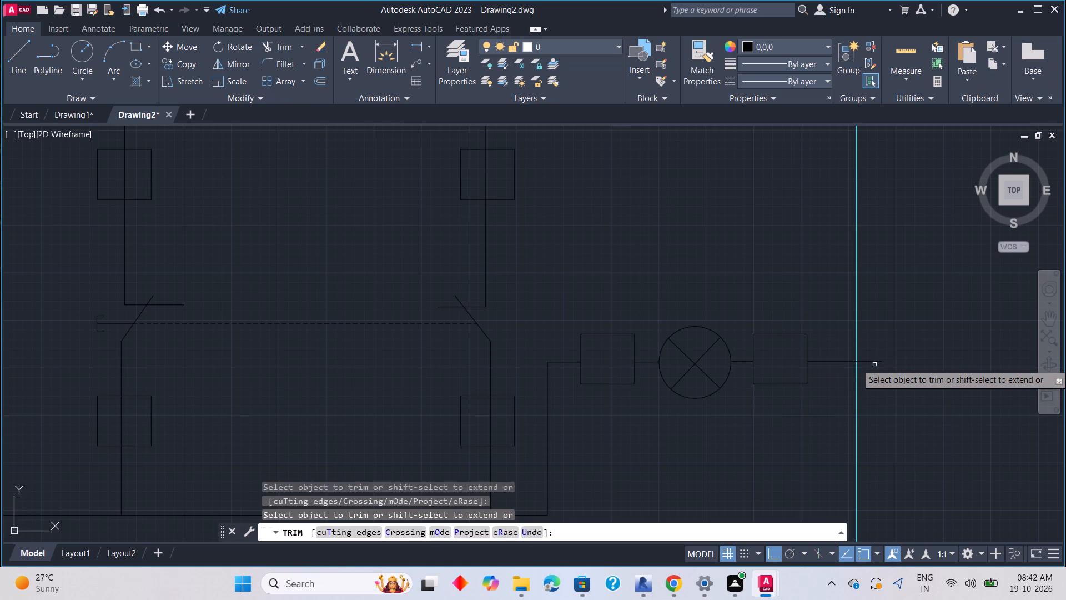
{"action": "left_click", "coordinate": [874, 359]}
{"action": "left_click", "coordinate": [891, 388]}
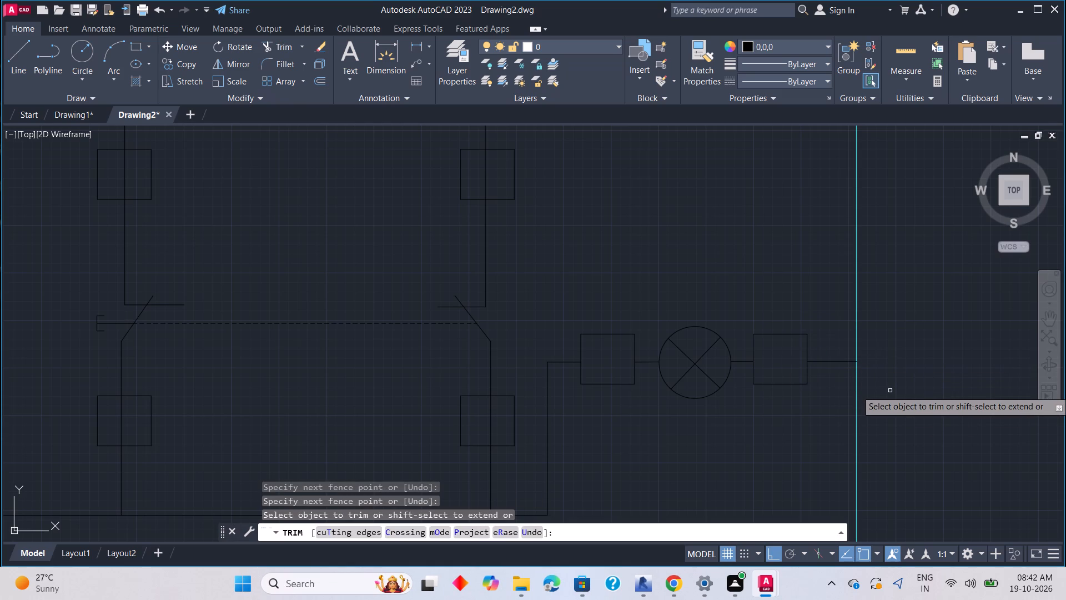
{"action": "key", "text": "Escape"}
Examine the overall wiring diagram, from the upper lamp circuits down to the newly wired right-hand branch.
{"action": "scroll", "coordinate": [889, 389], "scroll_direction": "down", "scroll_amount": 3}
{"action": "middle_click_drag", "start_coordinate": [879, 418], "coordinate": [832, 398]}
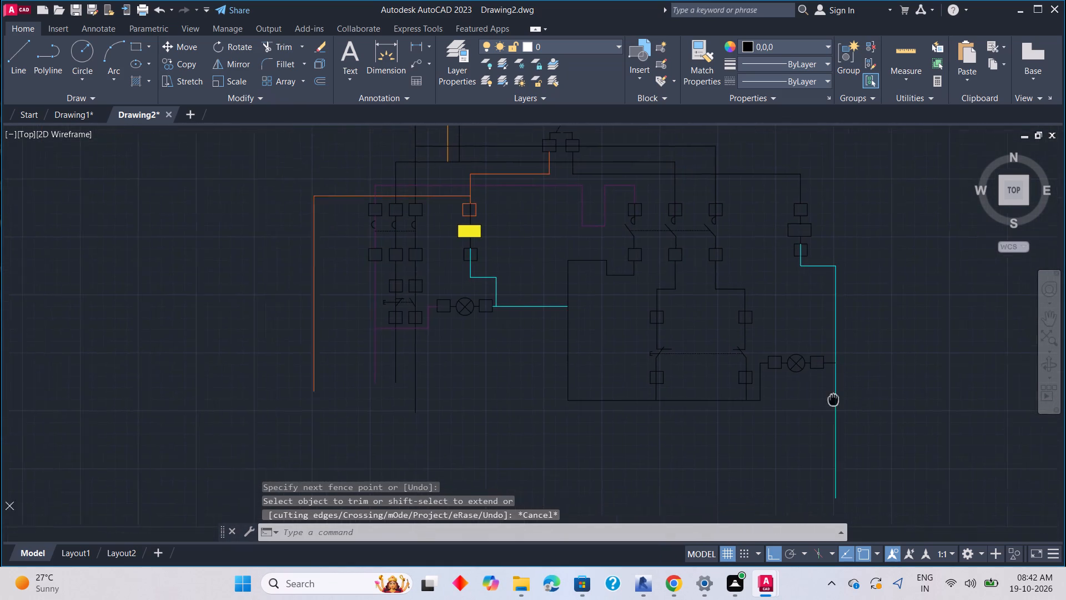
{"action": "middle_click_drag", "start_coordinate": [832, 398], "coordinate": [815, 399]}
{"action": "scroll", "coordinate": [706, 424], "scroll_direction": "down", "scroll_amount": 1}
{"action": "middle_click_drag", "start_coordinate": [696, 428], "coordinate": [730, 409]}
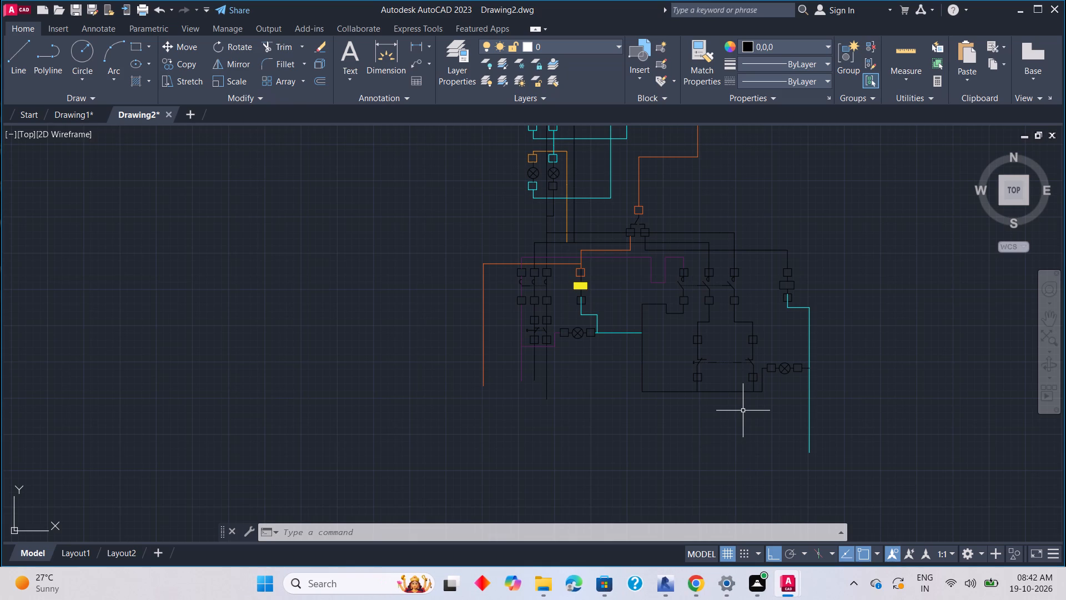
{"action": "scroll", "coordinate": [818, 413], "scroll_direction": "down", "scroll_amount": 2}
{"action": "middle_click_drag", "start_coordinate": [836, 392], "coordinate": [719, 418]}
{"action": "scroll", "coordinate": [630, 407], "scroll_direction": "up", "scroll_amount": 3}
{"action": "scroll", "coordinate": [579, 387], "scroll_direction": "down", "scroll_amount": 2}
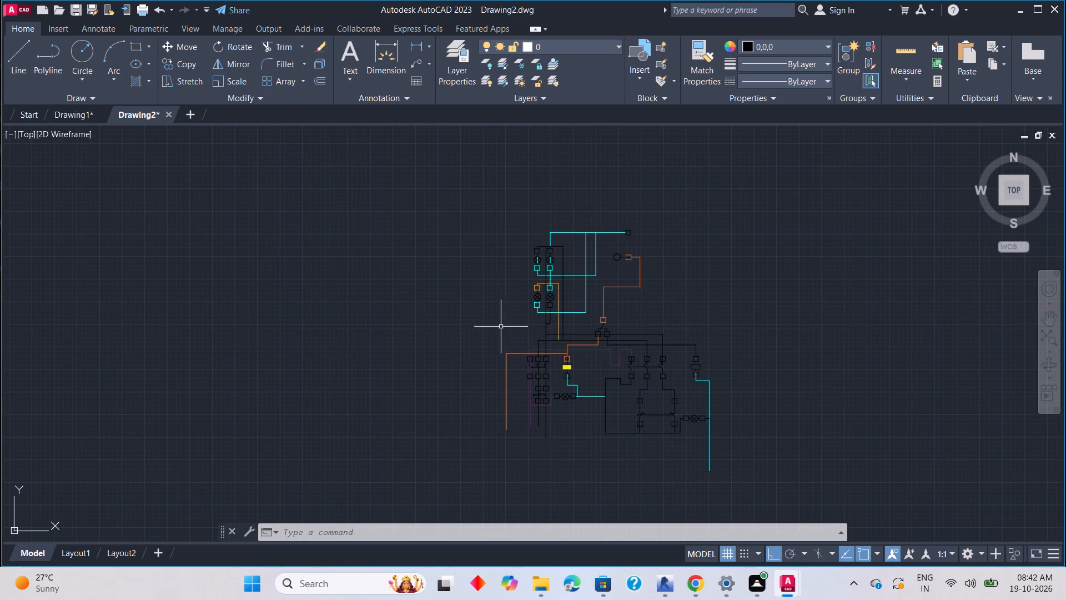
{"action": "scroll", "coordinate": [521, 352], "scroll_direction": "up", "scroll_amount": 2}
{"action": "middle_click_drag", "start_coordinate": [554, 363], "coordinate": [520, 332]}
{"action": "scroll", "coordinate": [536, 346], "scroll_direction": "down", "scroll_amount": 1}
{"action": "middle_click_drag", "start_coordinate": [561, 376], "coordinate": [518, 356]}
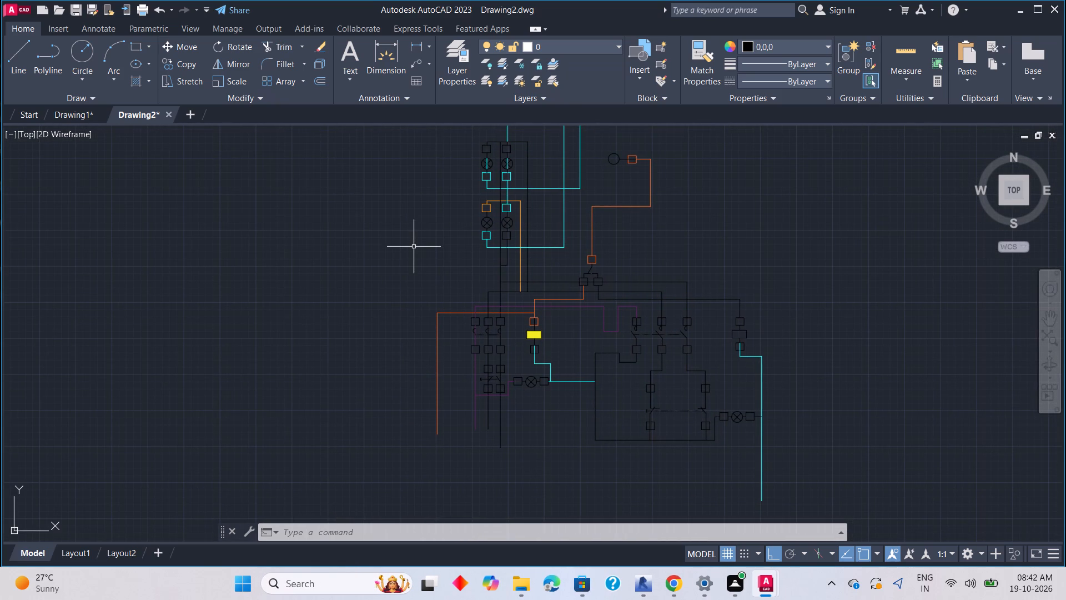
Copy the lower circuit, from the two-way switch contact down and without the far-left orange wire, about 68 units straight down.
{"action": "left_click", "coordinate": [462, 261]}
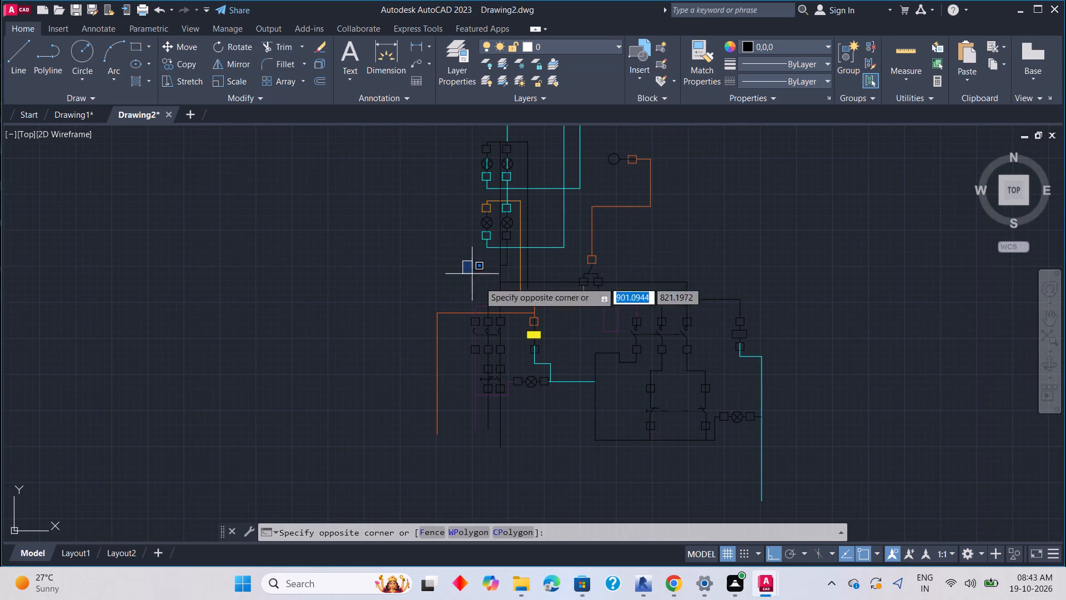
{"action": "middle_click_drag", "start_coordinate": [821, 506], "coordinate": [801, 395]}
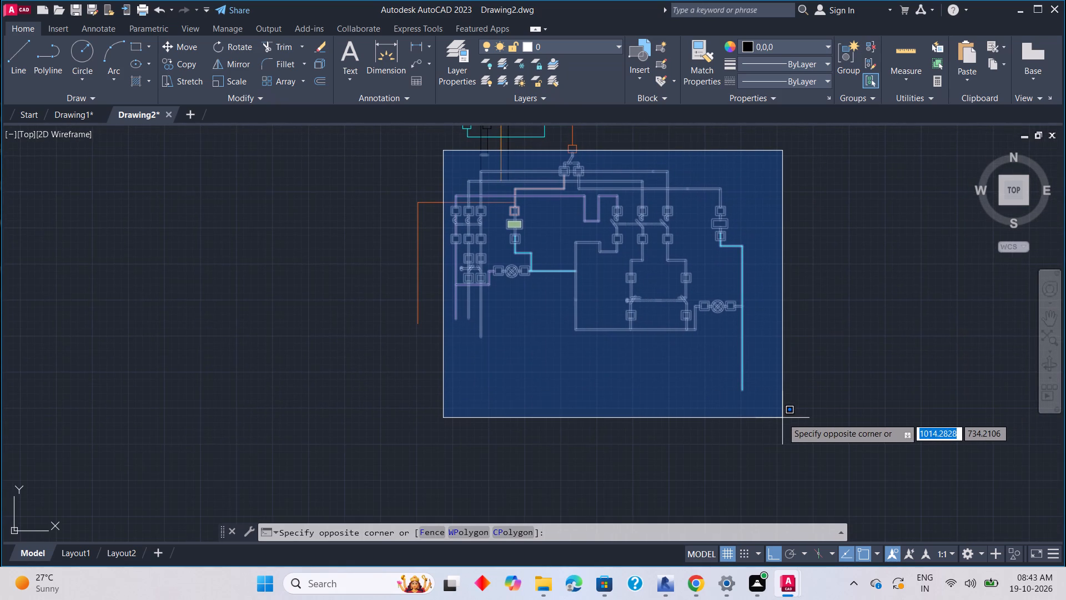
{"action": "left_click", "coordinate": [782, 418]}
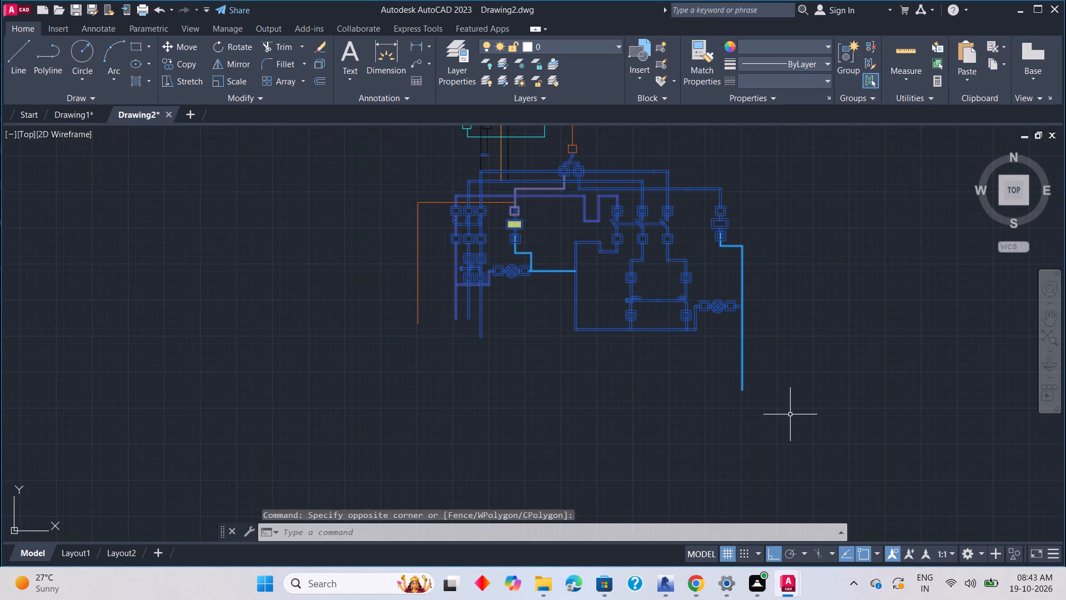
{"action": "right_click", "coordinate": [790, 414]}
{"action": "left_click", "coordinate": [832, 194]}
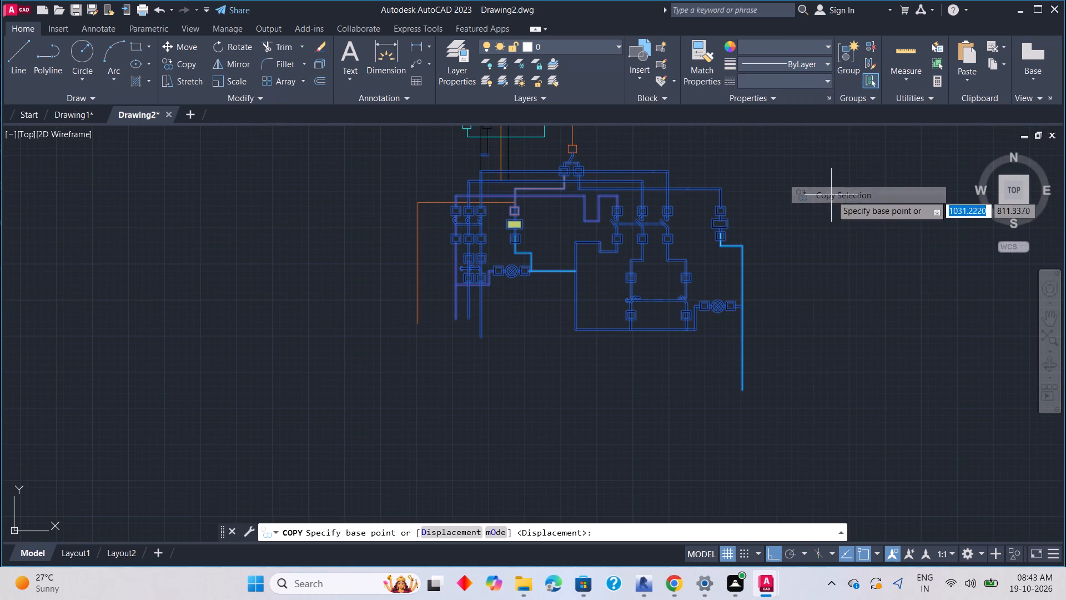
{"action": "left_click", "coordinate": [483, 171]}
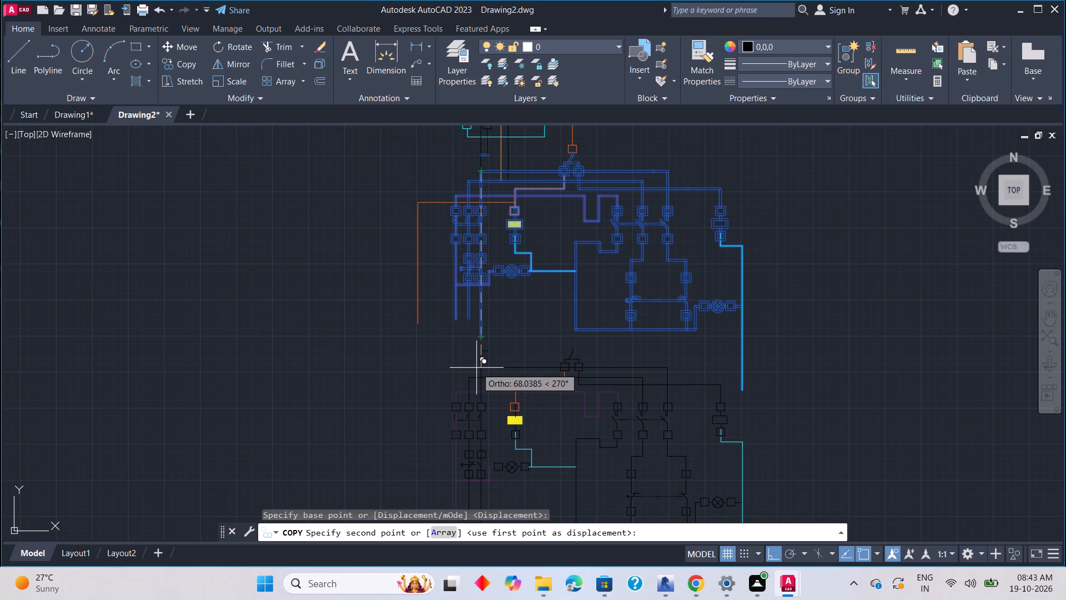
{"action": "left_click", "coordinate": [476, 368]}
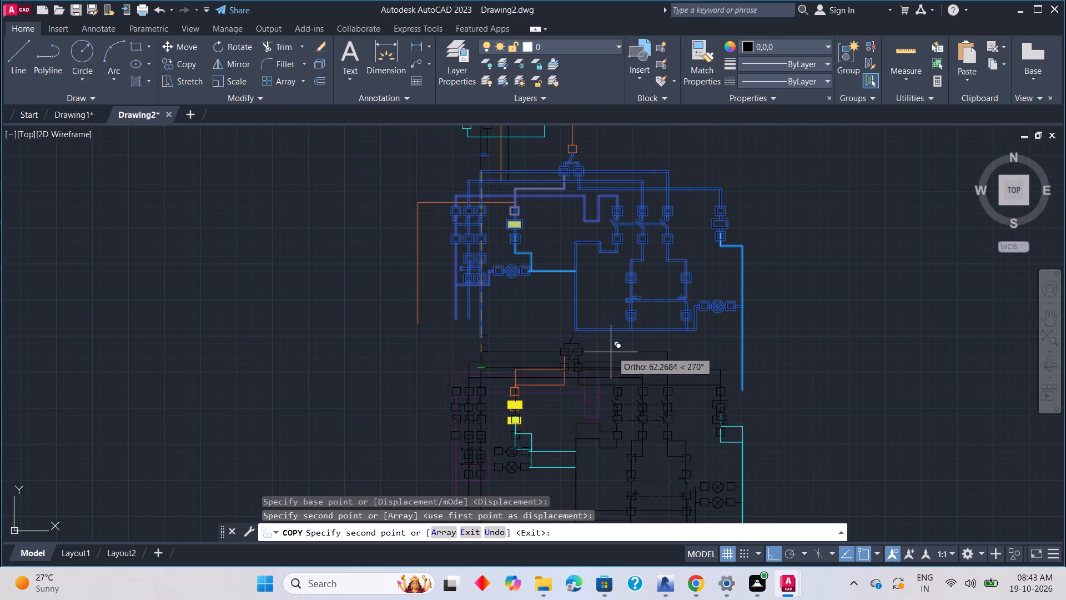
{"action": "key", "text": "Escape"}
Erase the two-way switch contact, its two square terminals and its short leads from the top of the copied circuit.
{"action": "scroll", "coordinate": [574, 364], "scroll_direction": "up", "scroll_amount": 1}
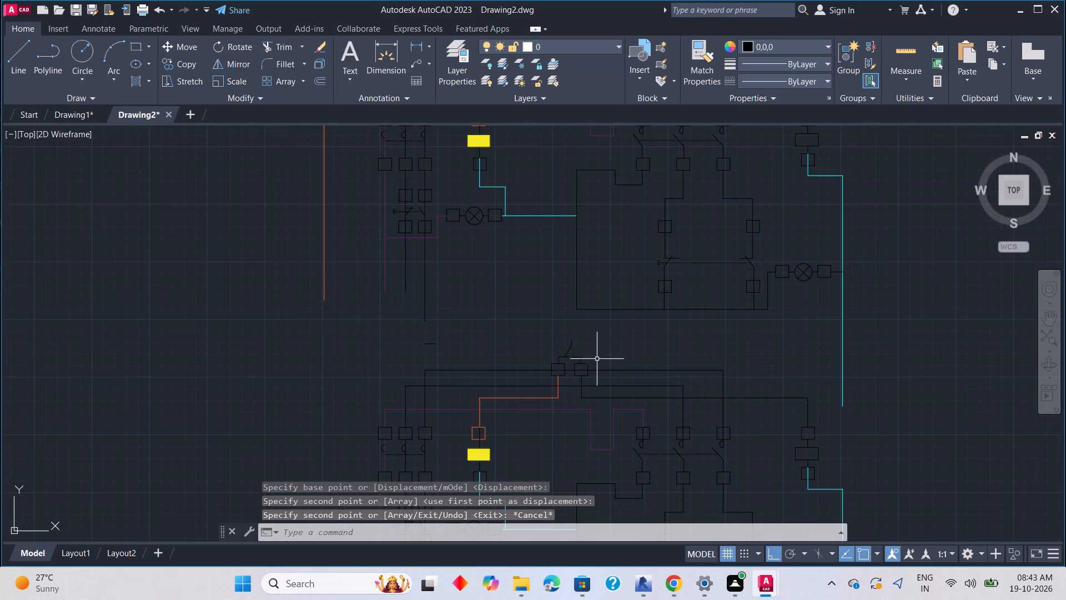
{"action": "left_click", "coordinate": [586, 365]}
{"action": "left_click", "coordinate": [556, 363]}
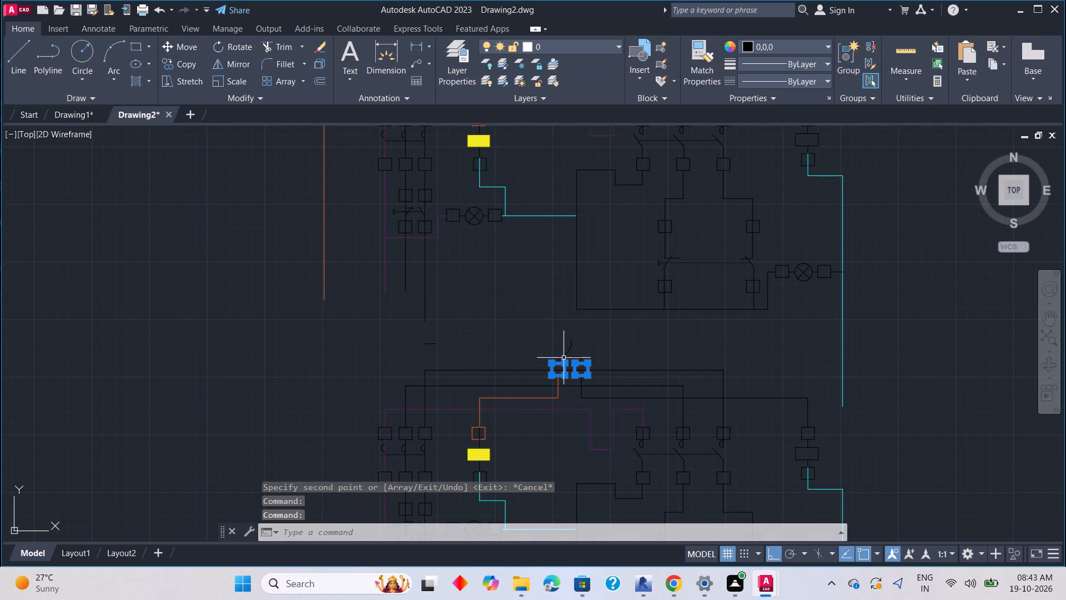
{"action": "left_click", "coordinate": [564, 357]}
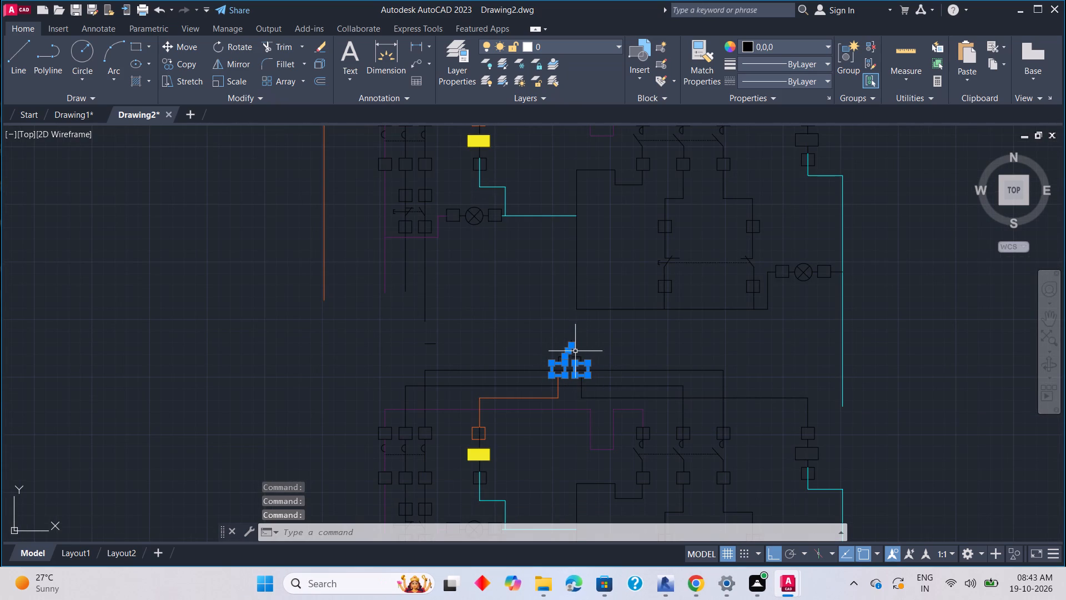
{"action": "left_click", "coordinate": [577, 357]}
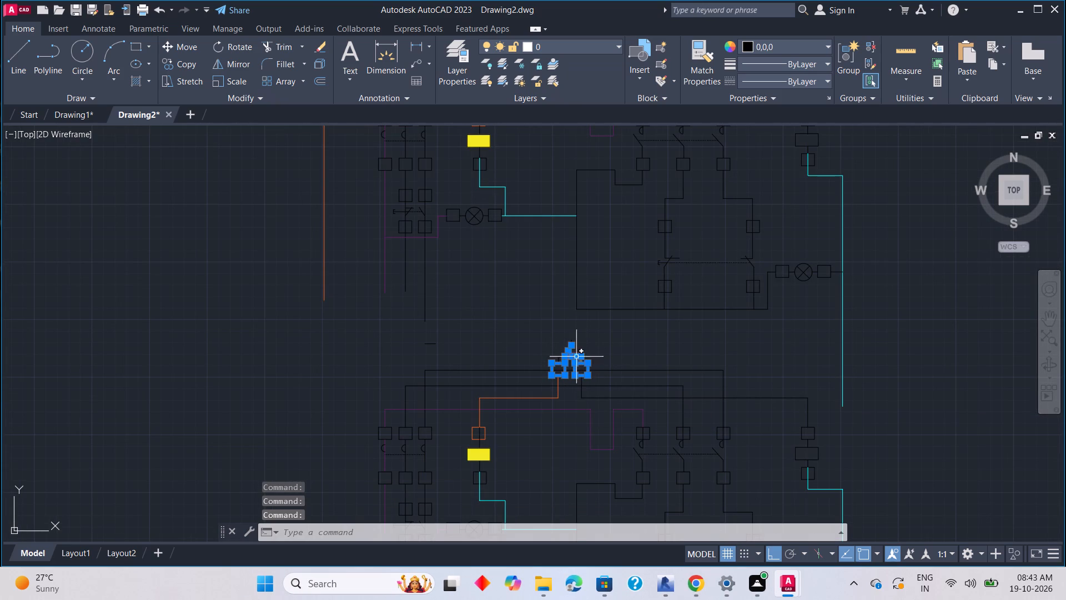
{"action": "left_click", "coordinate": [560, 357]}
{"action": "key", "text": "Delete"}
{"action": "scroll", "coordinate": [581, 367], "scroll_direction": "up", "scroll_amount": 4}
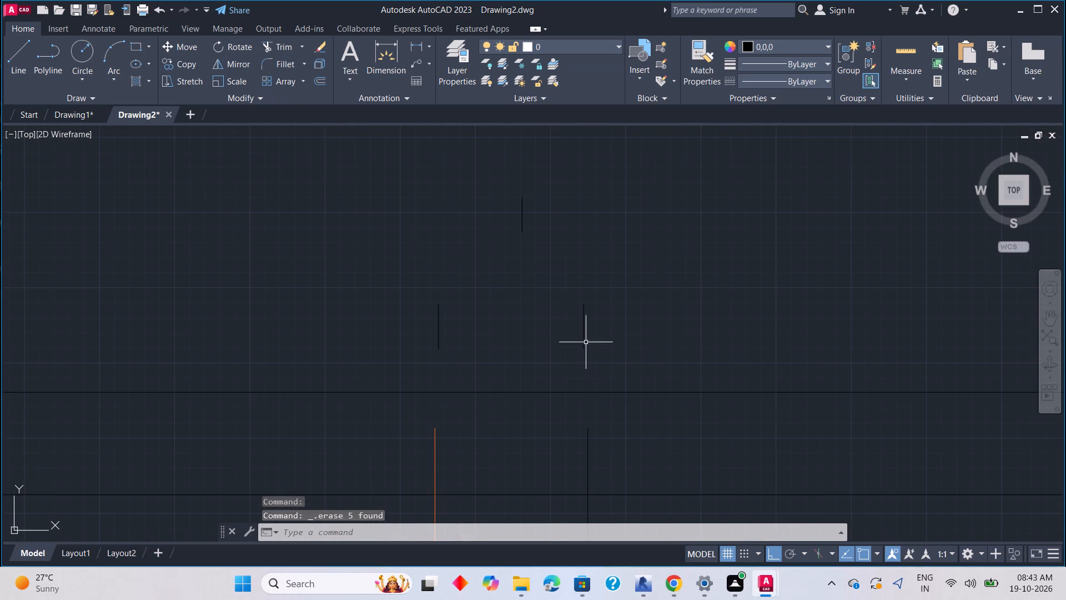
{"action": "left_click", "coordinate": [584, 336]}
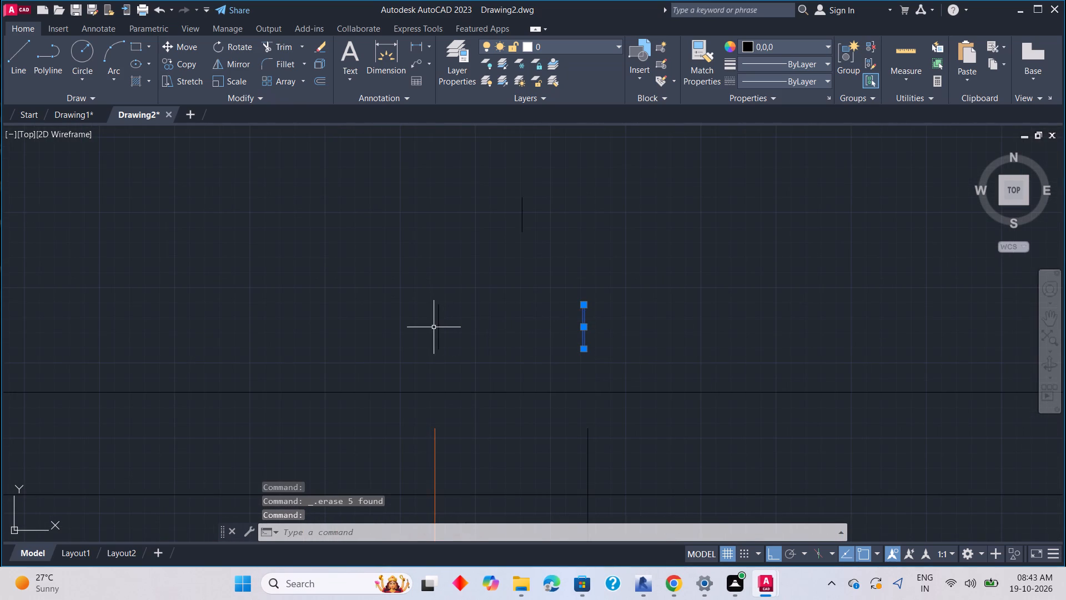
{"action": "left_click", "coordinate": [438, 324]}
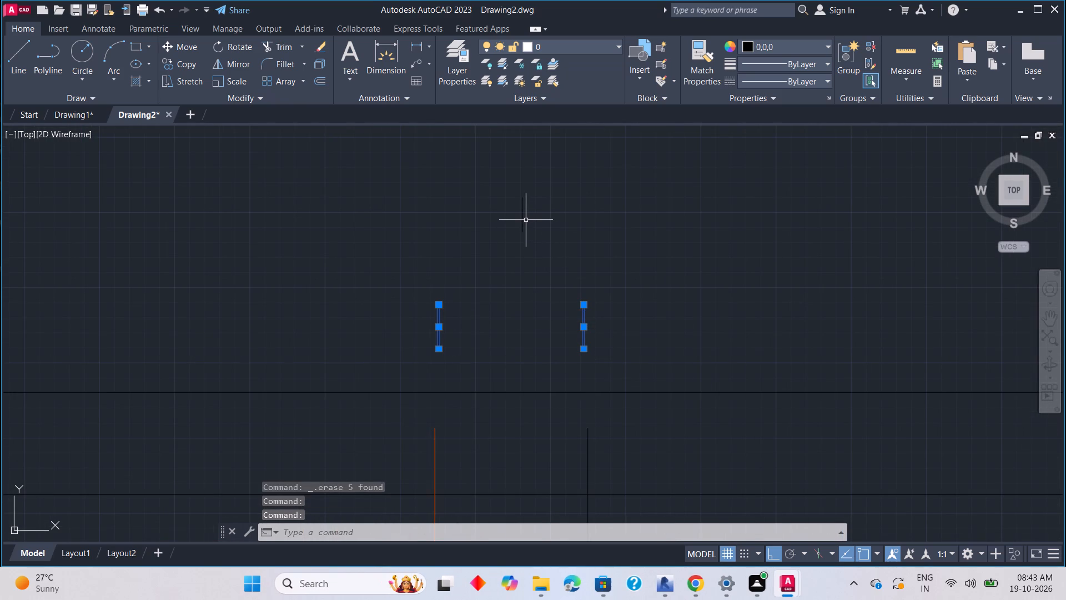
{"action": "left_click", "coordinate": [524, 218]}
{"action": "key", "text": "Delete"}
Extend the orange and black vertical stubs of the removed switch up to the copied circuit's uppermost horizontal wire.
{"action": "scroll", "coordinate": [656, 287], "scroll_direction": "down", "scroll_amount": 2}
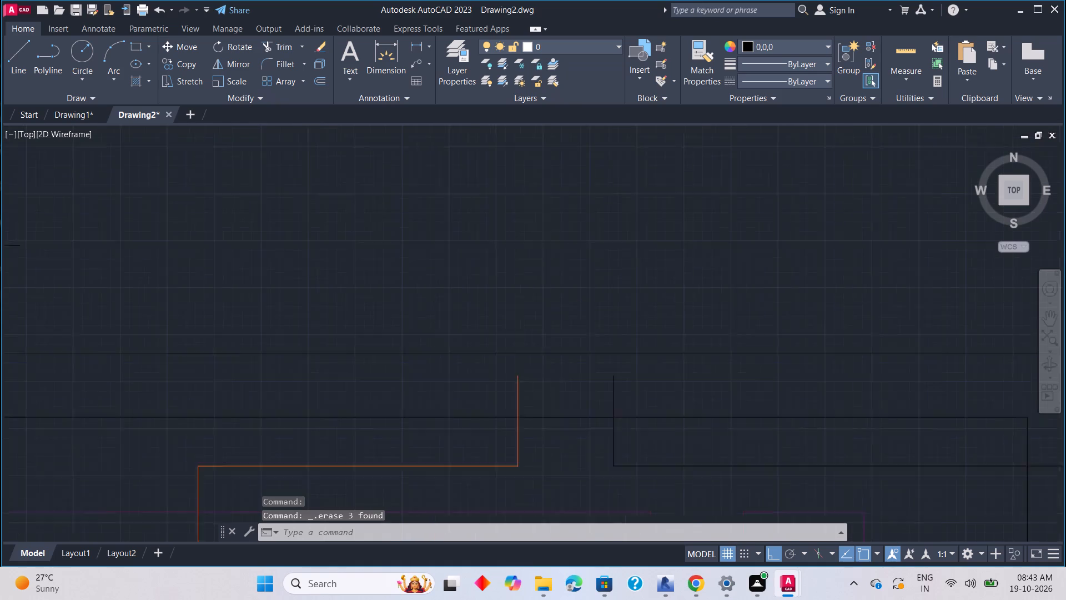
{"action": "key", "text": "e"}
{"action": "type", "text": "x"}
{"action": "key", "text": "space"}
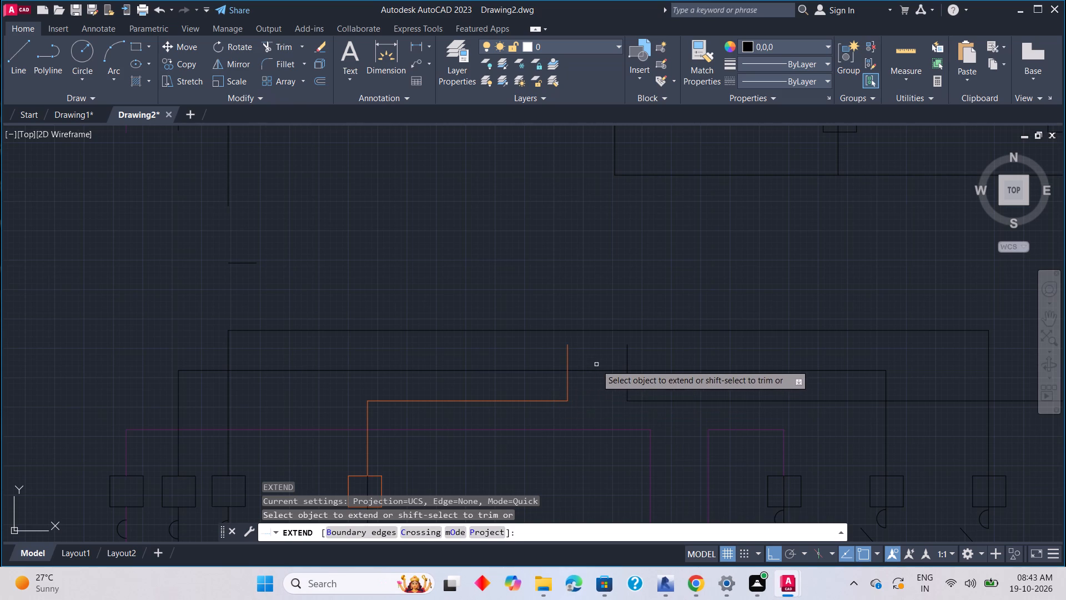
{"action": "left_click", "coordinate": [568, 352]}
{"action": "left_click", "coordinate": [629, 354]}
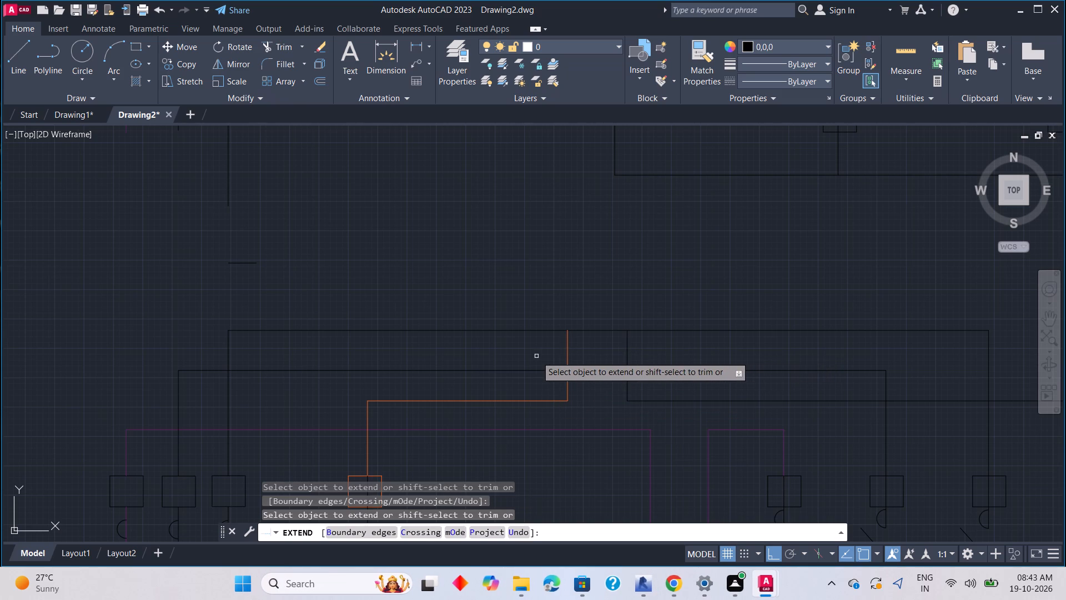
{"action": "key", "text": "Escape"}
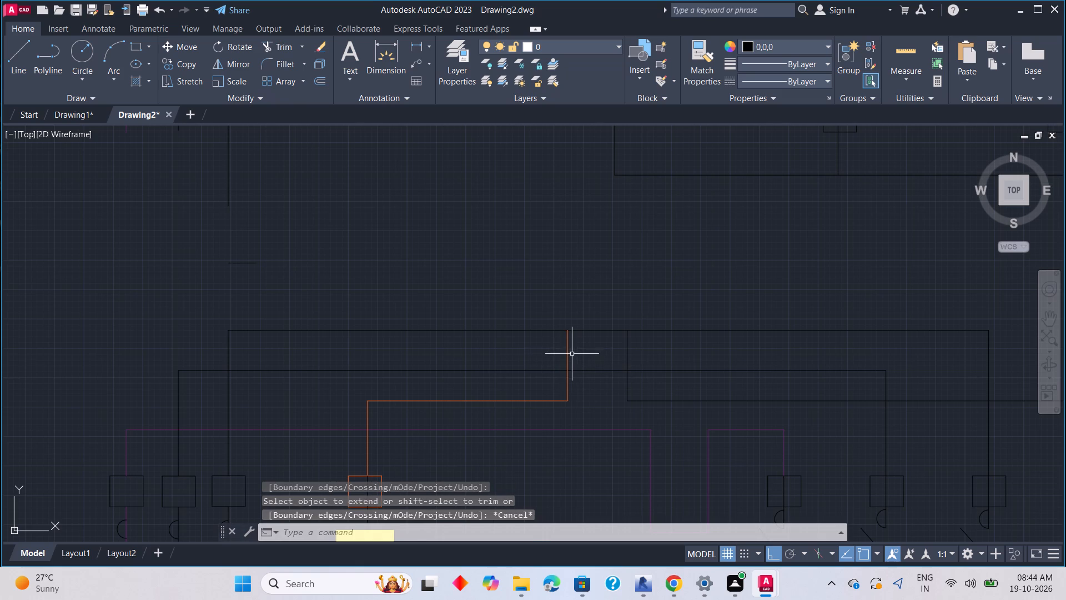
Erase the orange and black vertical wires that led to the removed two-way switch in the copied circuit.
{"action": "left_click", "coordinate": [565, 356]}
{"action": "left_click", "coordinate": [631, 357]}
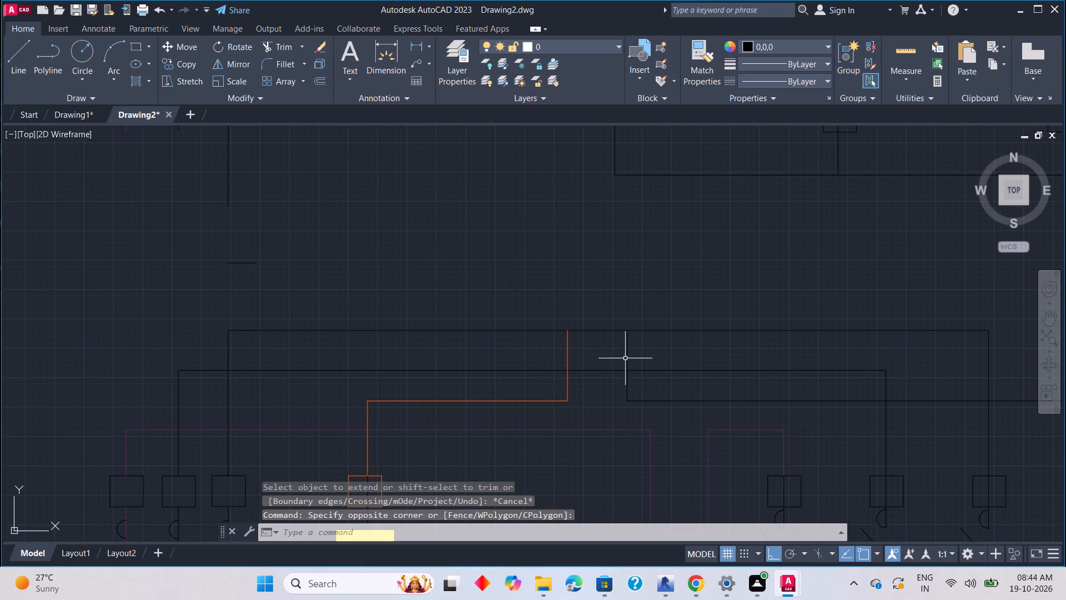
{"action": "left_click", "coordinate": [626, 357]}
{"action": "left_click", "coordinate": [569, 358]}
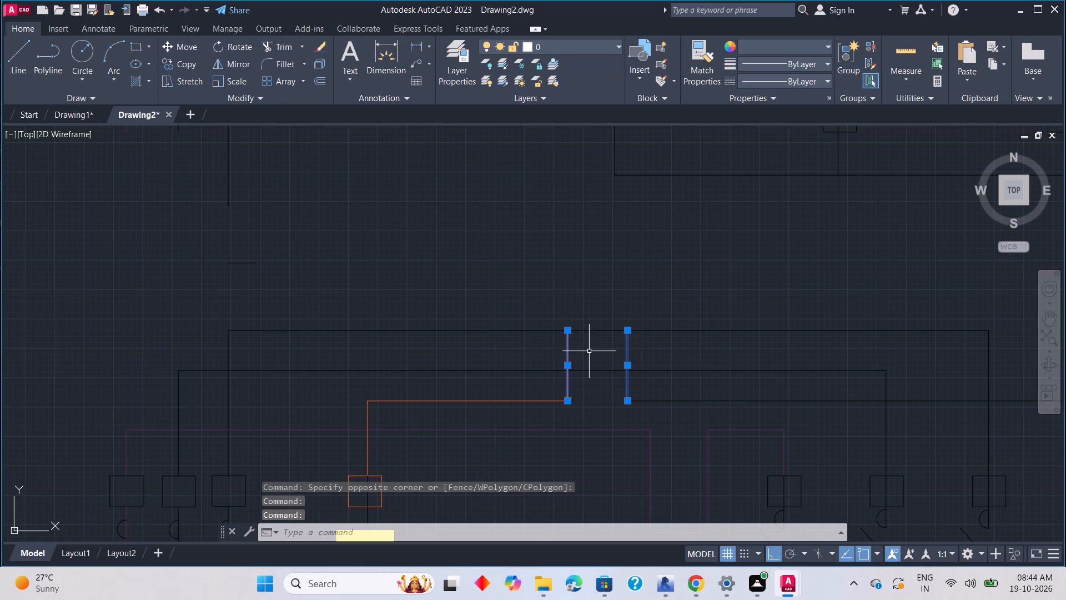
{"action": "key", "text": "Delete"}
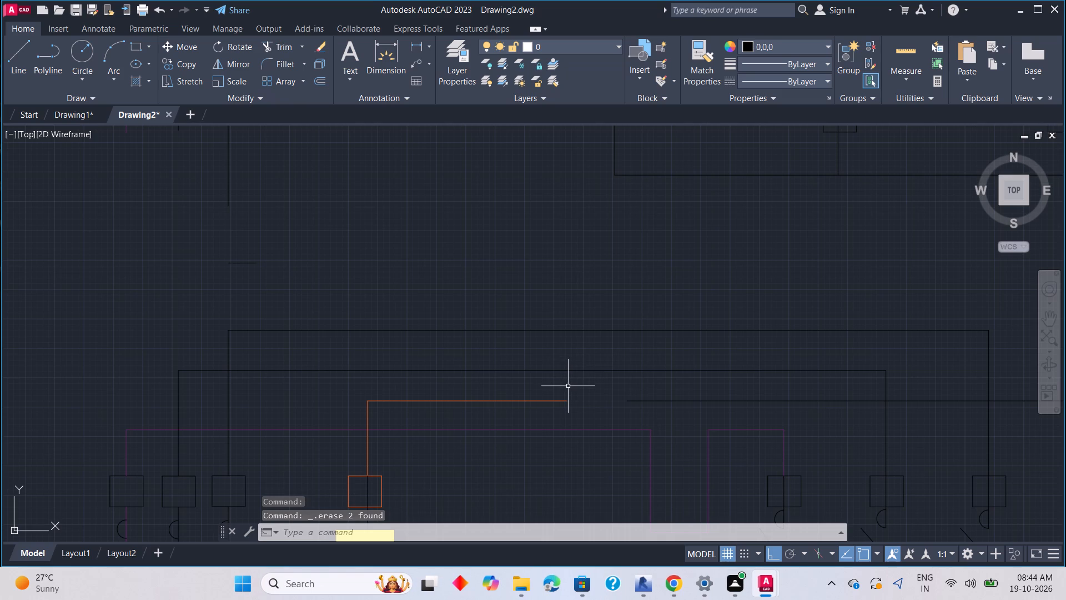
Erase the short horizontal end segment and the vertical drop feeding the copied right-hand branch's upper terminal.
{"action": "scroll", "coordinate": [576, 405], "scroll_direction": "down", "scroll_amount": 1}
{"action": "middle_click_drag", "start_coordinate": [575, 406], "coordinate": [614, 347]}
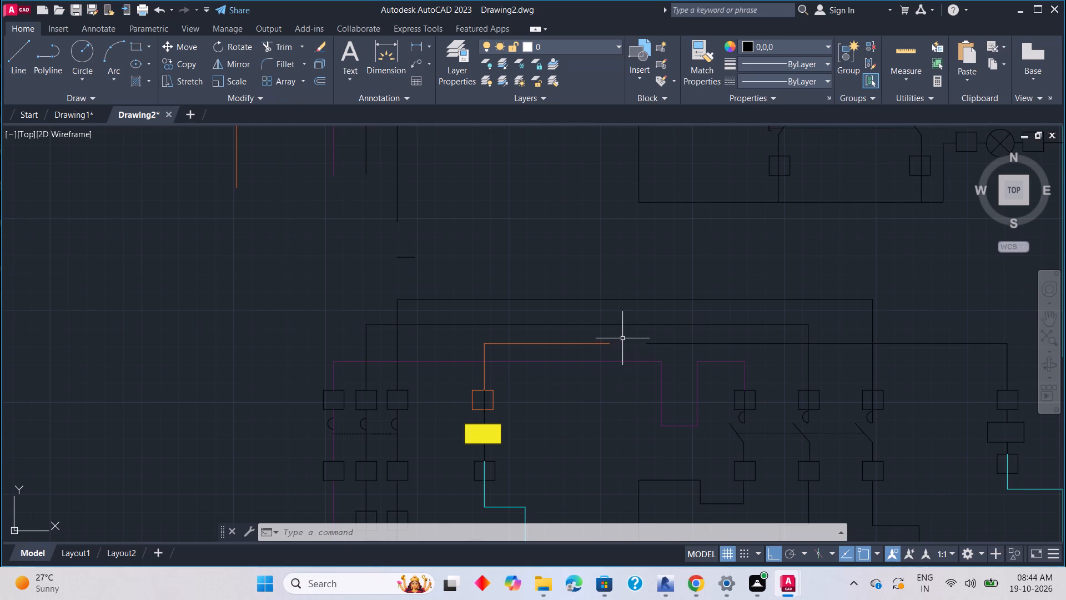
{"action": "middle_click_drag", "start_coordinate": [625, 333], "coordinate": [257, 338]}
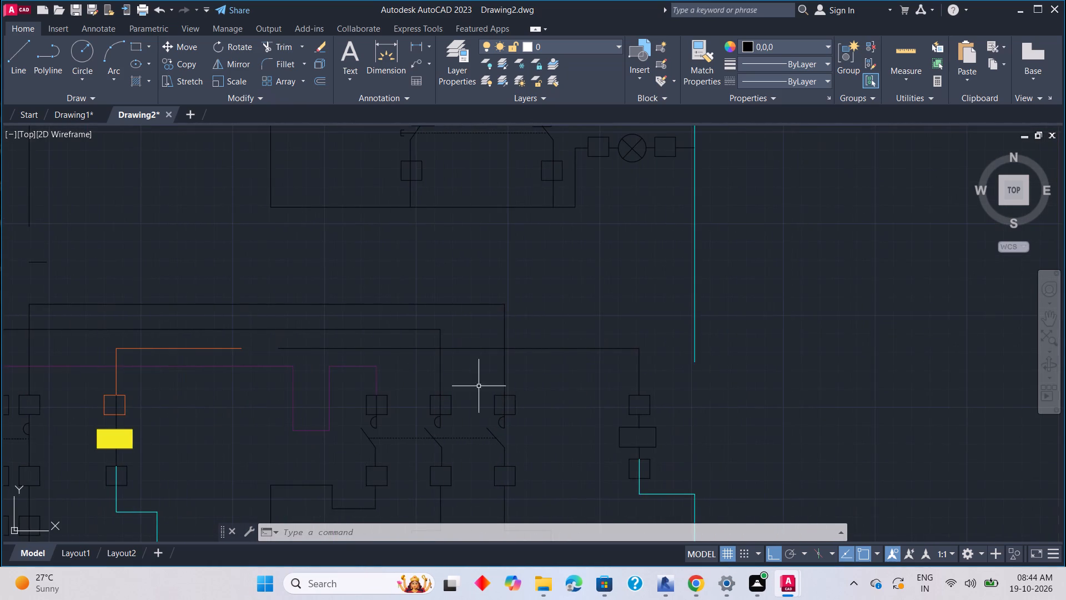
{"action": "scroll", "coordinate": [534, 389], "scroll_direction": "down", "scroll_amount": 2}
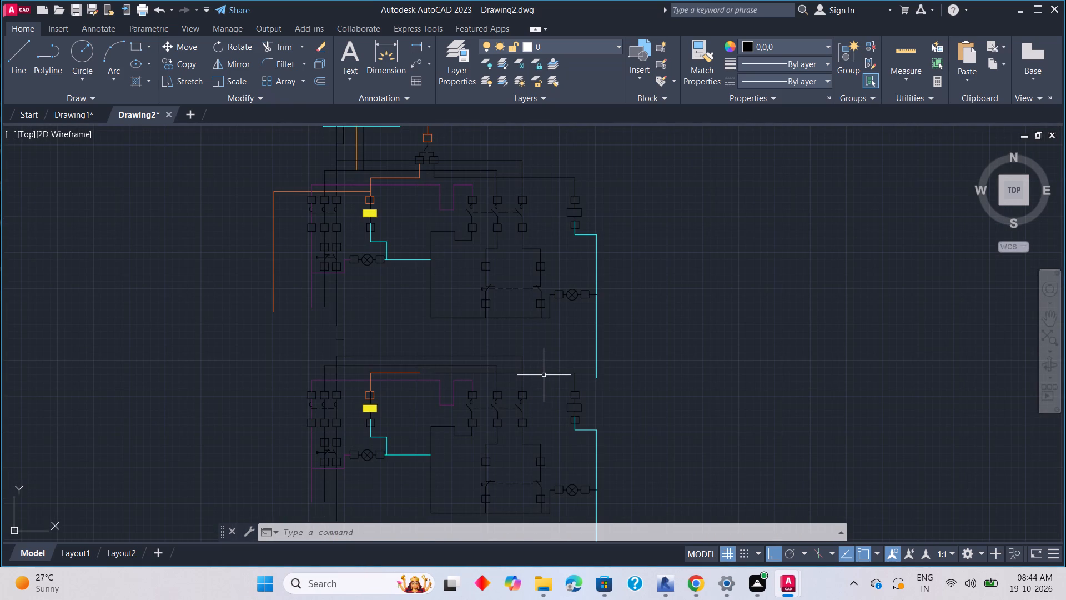
{"action": "left_click", "coordinate": [544, 373]}
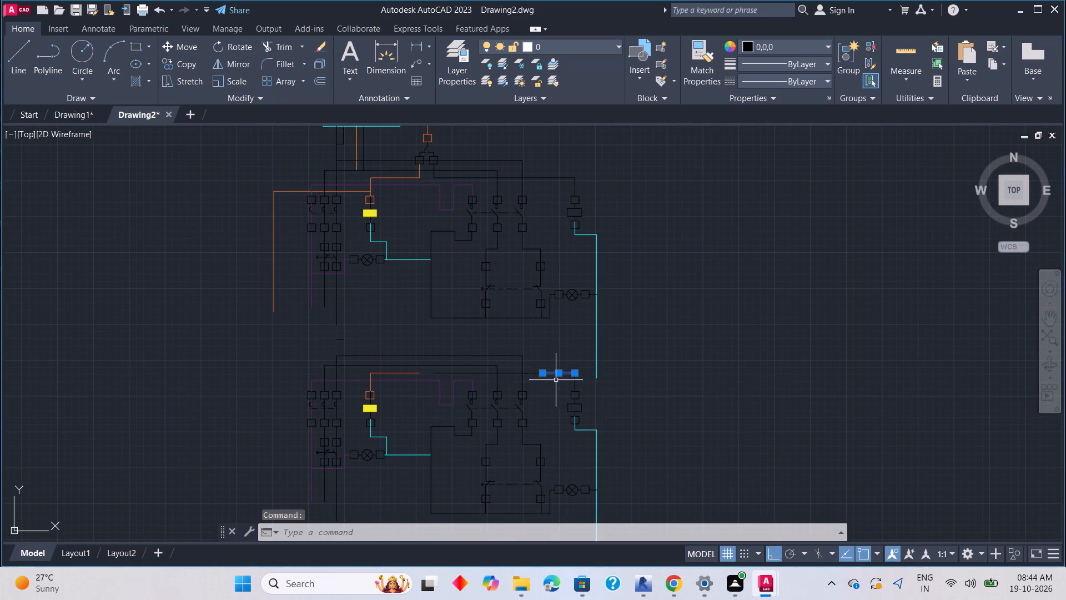
{"action": "left_click", "coordinate": [576, 381]}
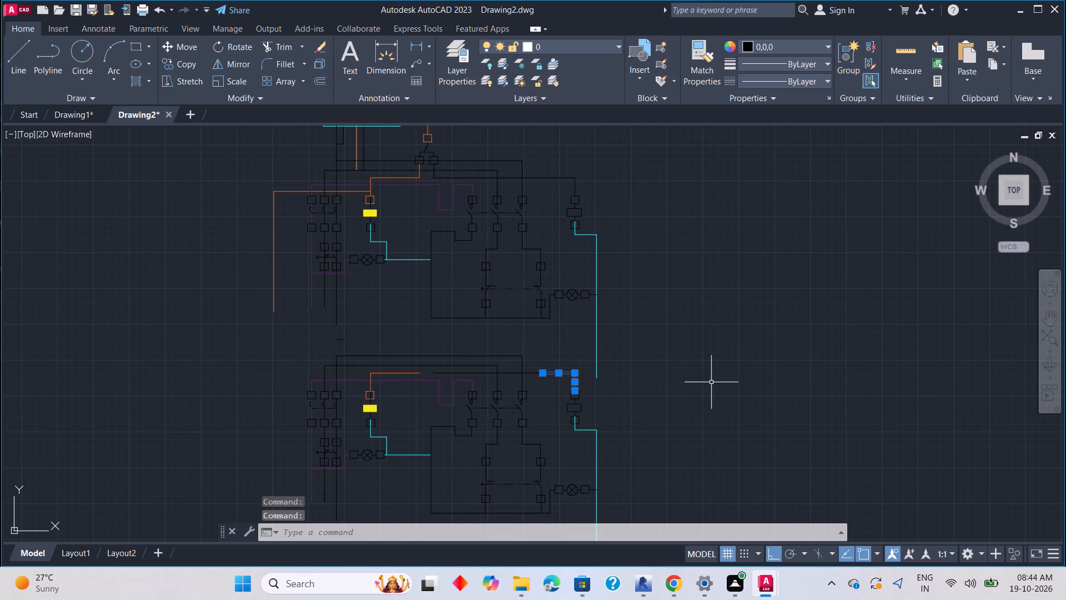
{"action": "key", "text": "Delete"}
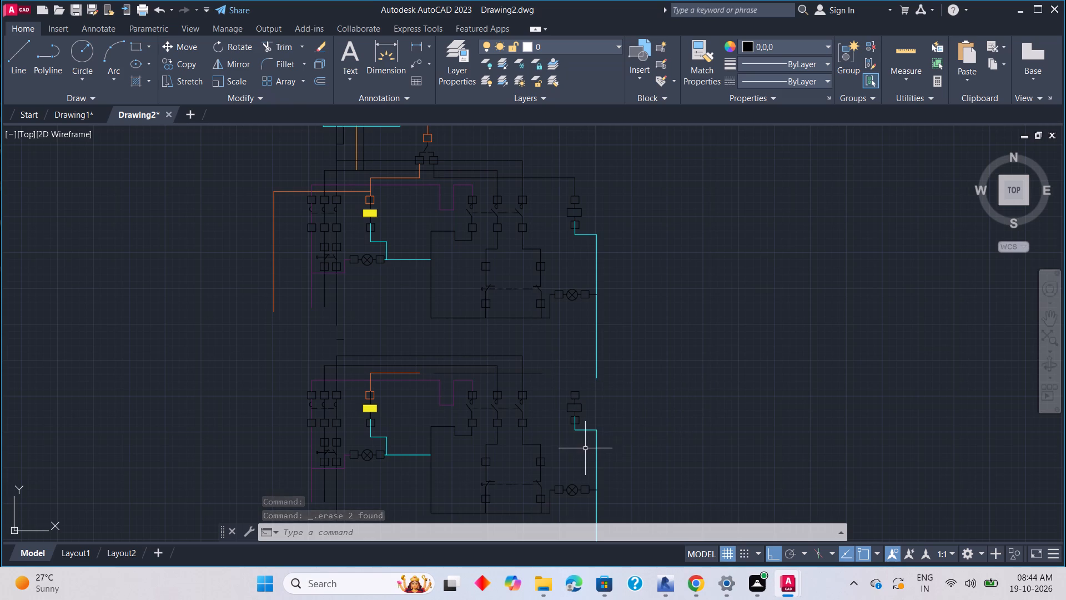
Draw a wire from the copied right-hand branch's upper terminal up, about 19 units right, 69 up, and back left to the original branch's feed wire.
{"action": "scroll", "coordinate": [599, 409], "scroll_direction": "down", "scroll_amount": 1}
{"action": "middle_click_drag", "start_coordinate": [601, 413], "coordinate": [605, 428]}
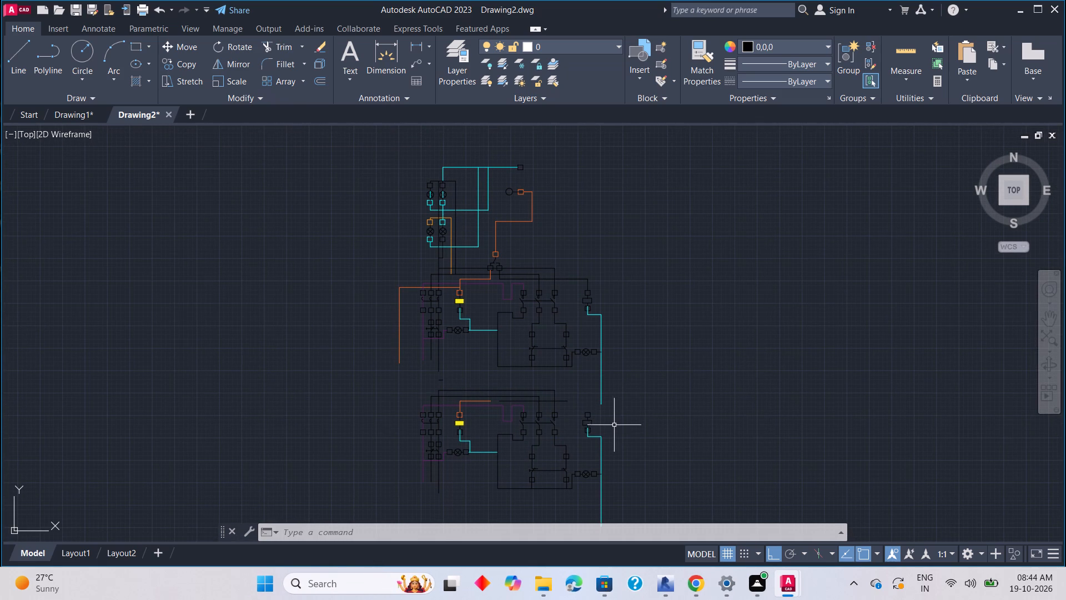
{"action": "scroll", "coordinate": [613, 423], "scroll_direction": "up", "scroll_amount": 2}
{"action": "type", "text": "l"}
{"action": "key", "text": "space"}
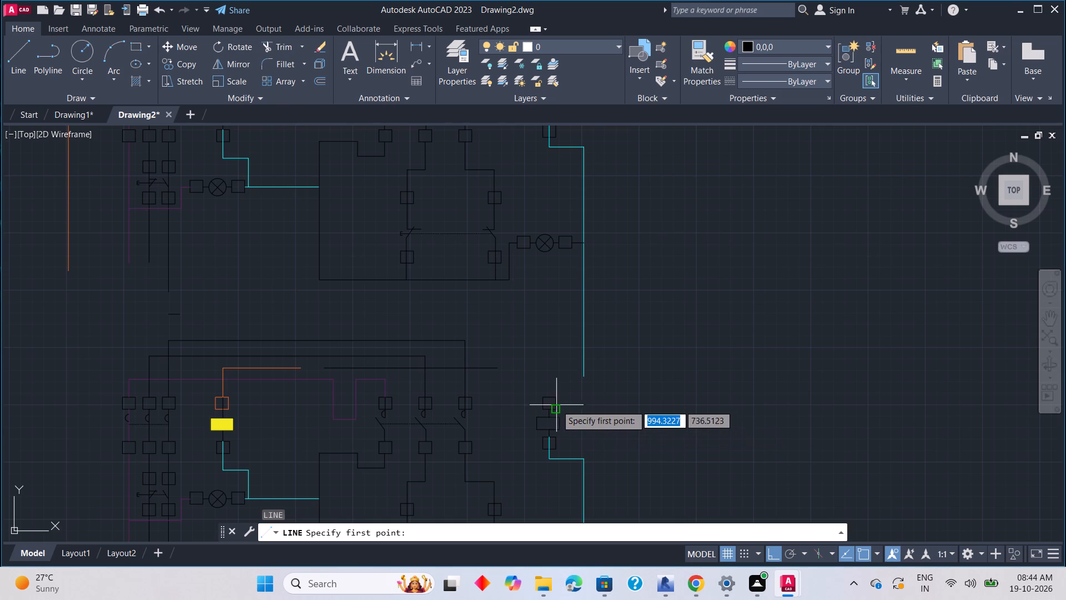
{"action": "scroll", "coordinate": [551, 391], "scroll_direction": "up", "scroll_amount": 2}
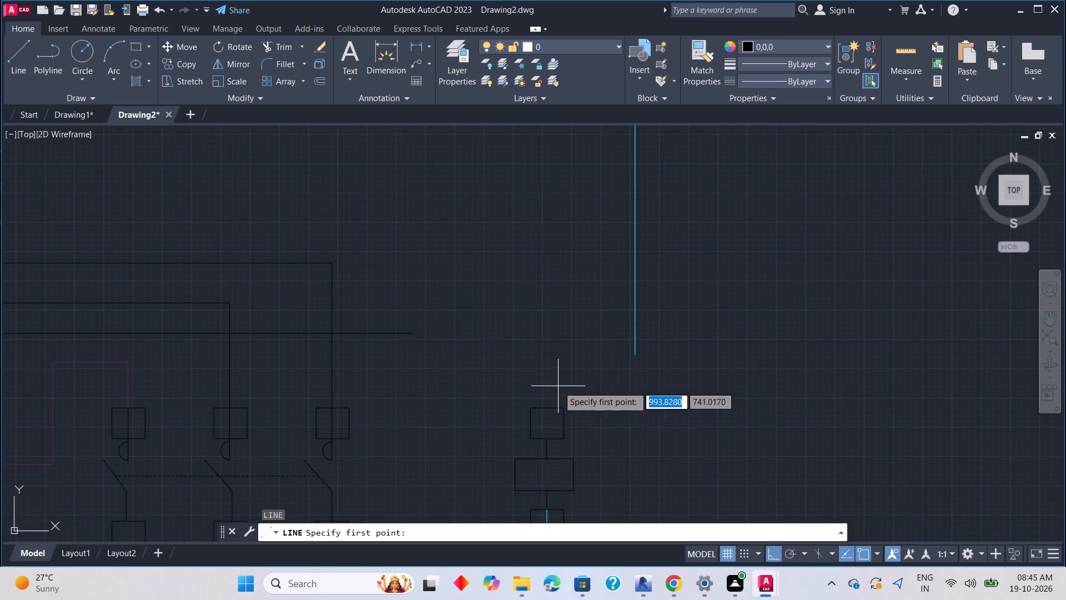
{"action": "left_click", "coordinate": [549, 434]}
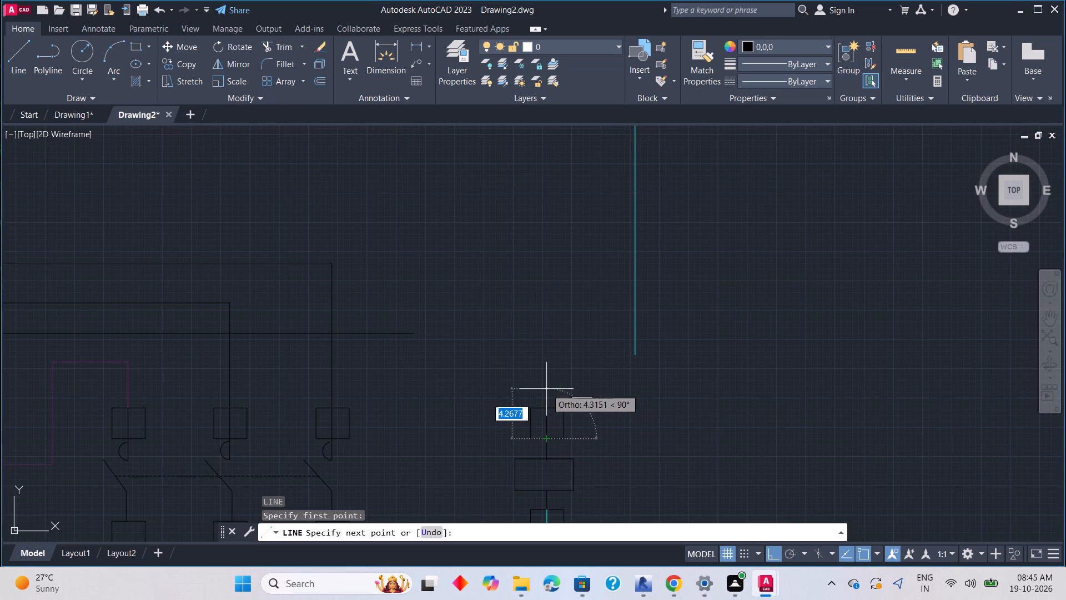
{"action": "left_click", "coordinate": [551, 383]}
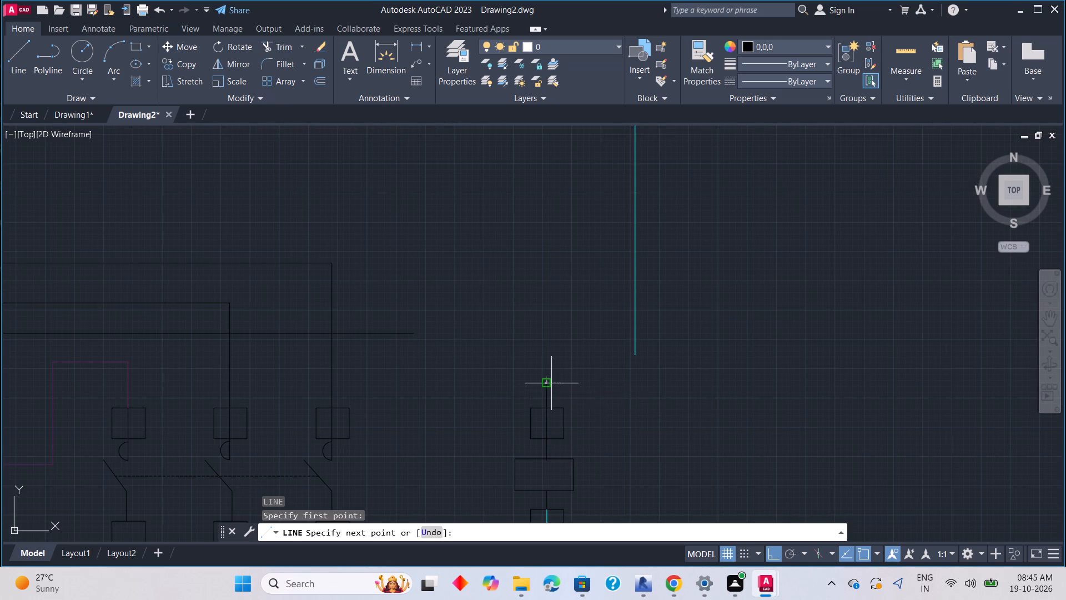
{"action": "scroll", "coordinate": [678, 384], "scroll_direction": "down", "scroll_amount": 2}
{"action": "middle_click_drag", "start_coordinate": [681, 384], "coordinate": [681, 402]}
{"action": "left_click", "coordinate": [714, 396]}
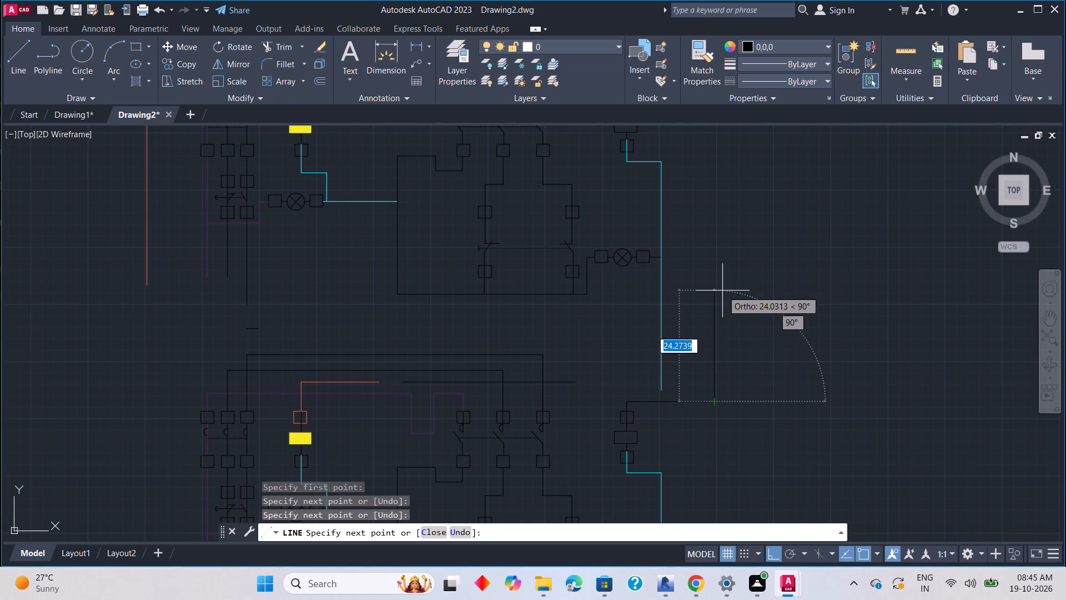
{"action": "scroll", "coordinate": [722, 289], "scroll_direction": "down", "scroll_amount": 4}
{"action": "middle_click", "coordinate": [722, 289]}
{"action": "middle_click_drag", "start_coordinate": [715, 268], "coordinate": [743, 386]}
{"action": "scroll", "coordinate": [743, 380], "scroll_direction": "up", "scroll_amount": 4}
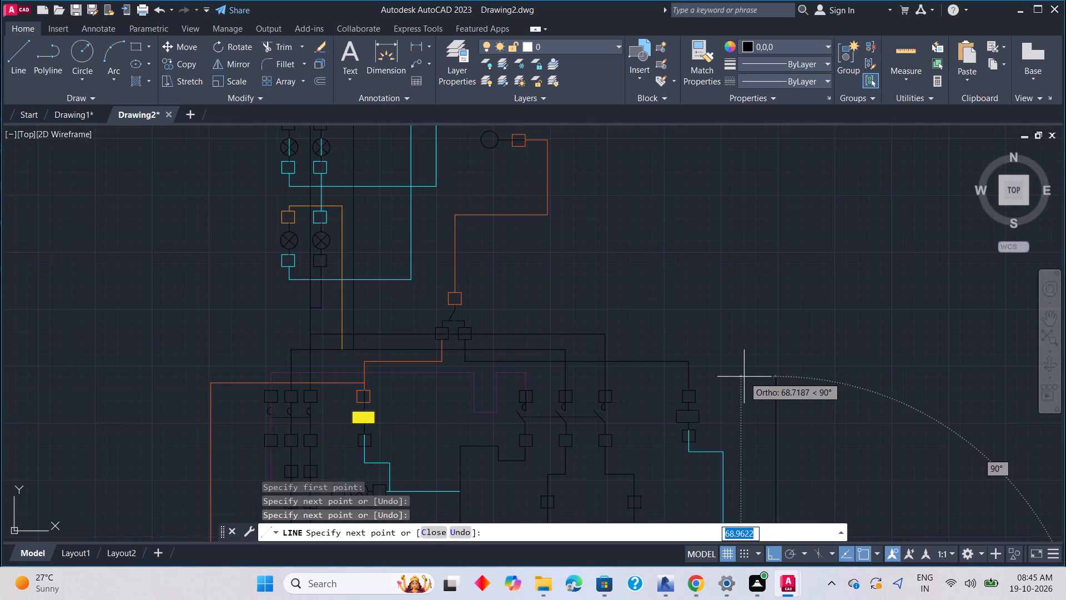
{"action": "left_click", "coordinate": [752, 376]}
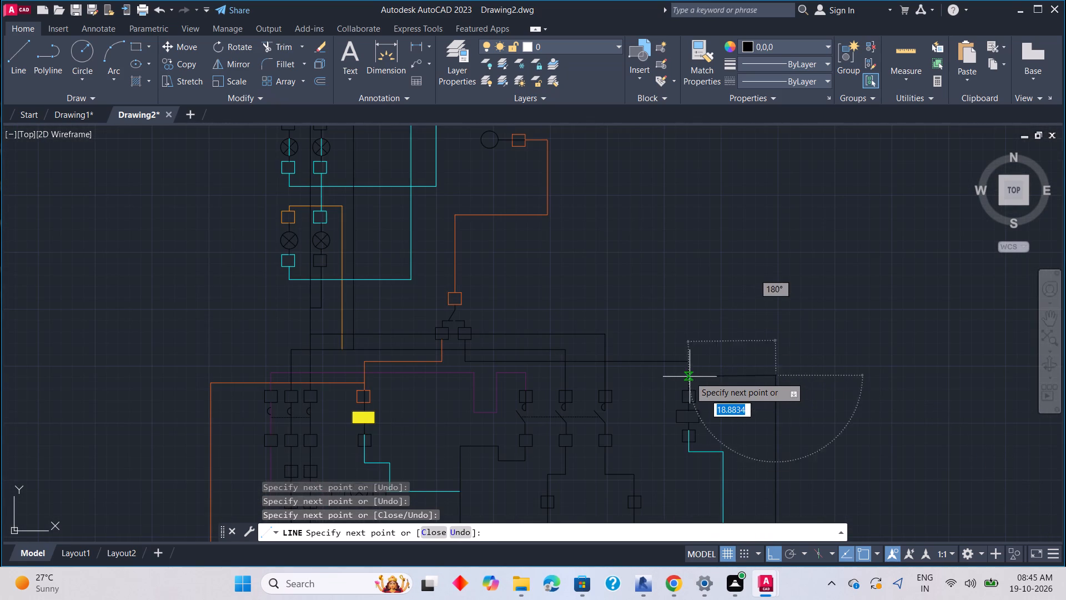
{"action": "left_click", "coordinate": [688, 376]}
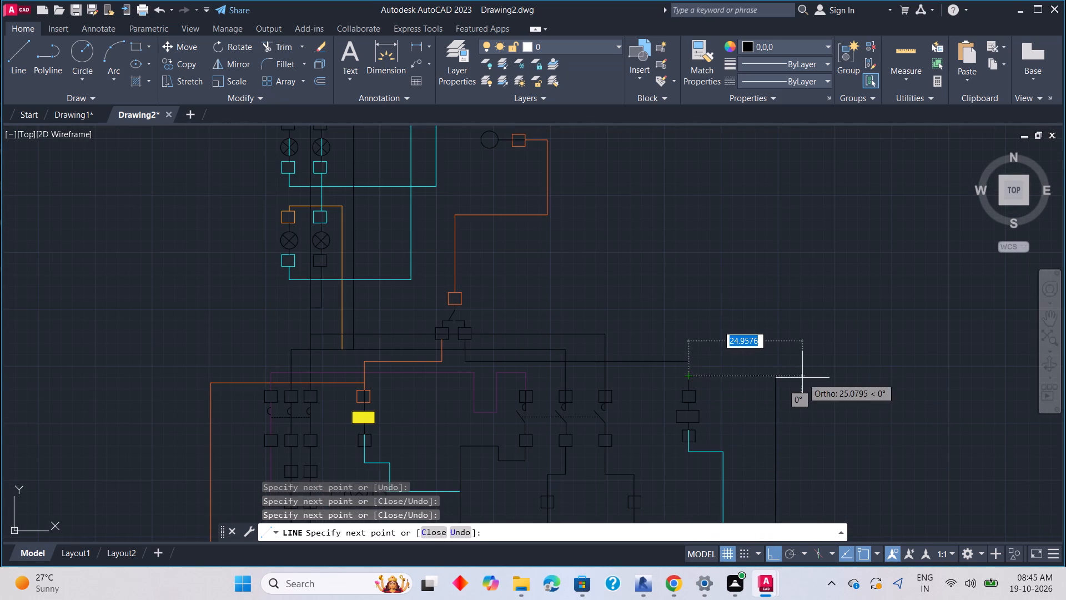
{"action": "key", "text": "Escape"}
Extend the original circuit's long cyan vertical wire down across the new black wire to the copied circuit's cyan wire.
{"action": "scroll", "coordinate": [801, 379], "scroll_direction": "down", "scroll_amount": 3}
{"action": "middle_click_drag", "start_coordinate": [805, 424], "coordinate": [807, 361]}
{"action": "scroll", "coordinate": [782, 404], "scroll_direction": "up", "scroll_amount": 1}
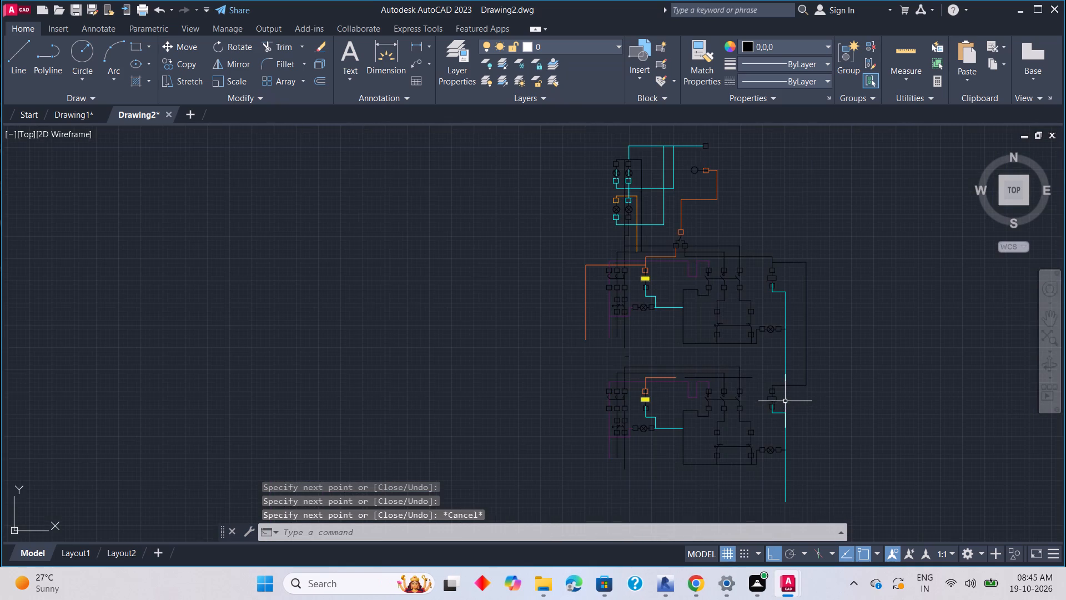
{"action": "scroll", "coordinate": [785, 398], "scroll_direction": "up", "scroll_amount": 2}
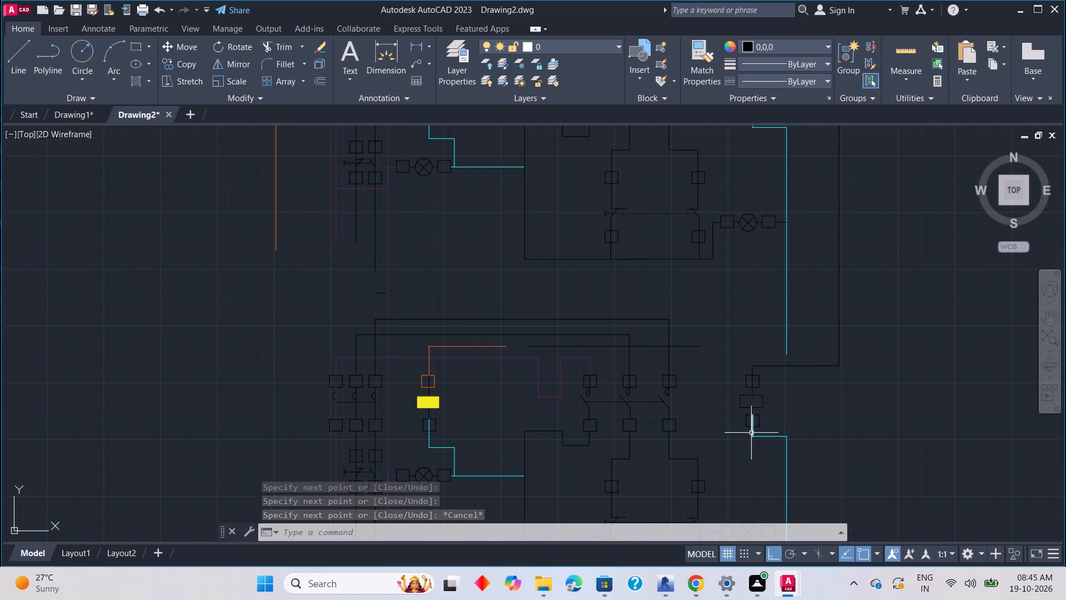
{"action": "scroll", "coordinate": [753, 439], "scroll_direction": "up", "scroll_amount": 2}
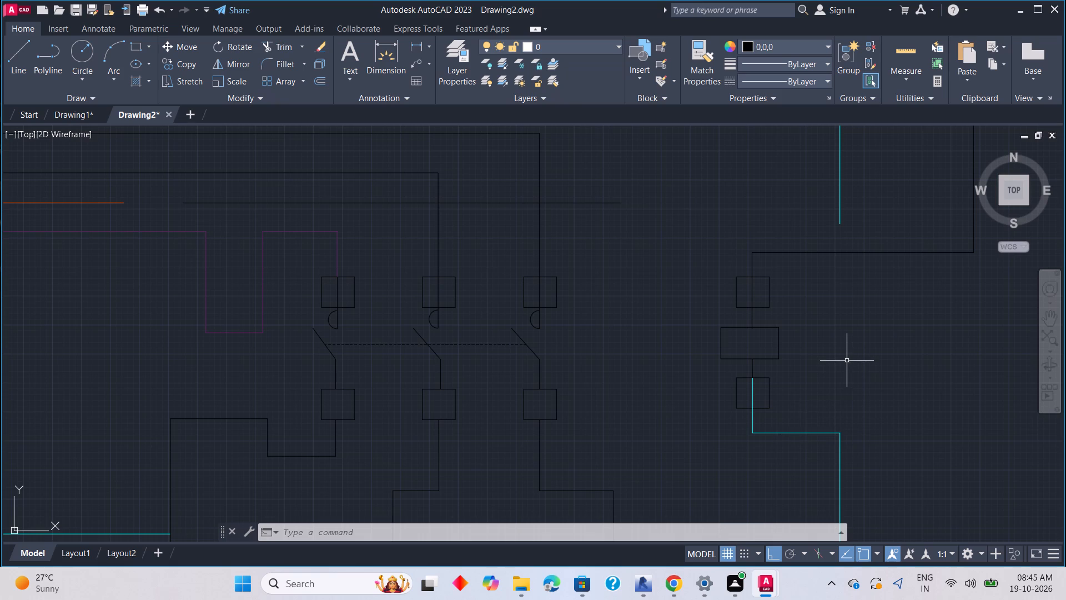
{"action": "key", "text": "e"}
{"action": "type", "text": "x"}
{"action": "key", "text": "space"}
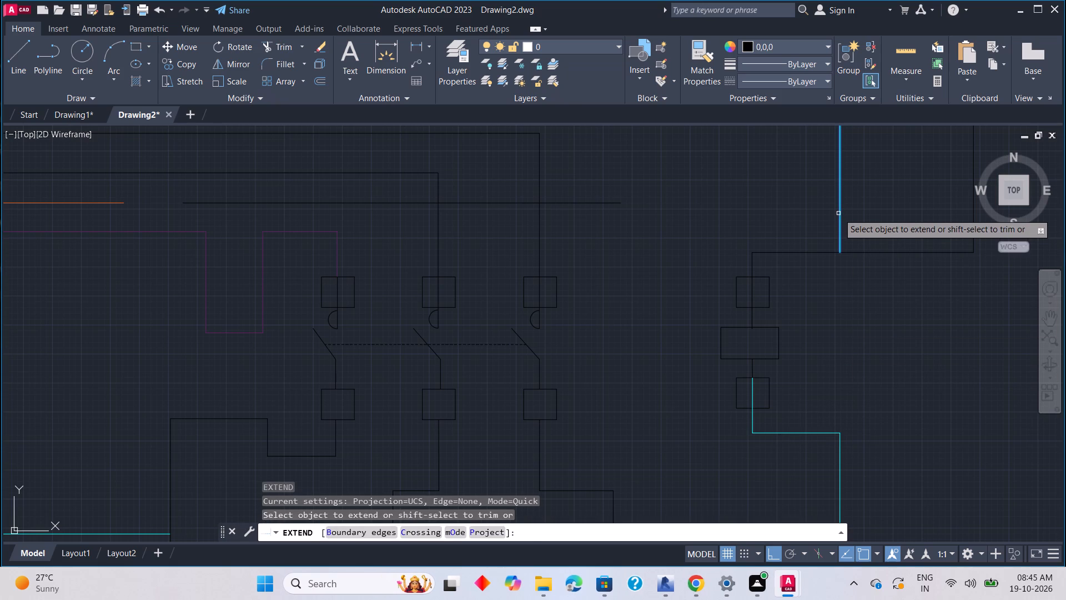
{"action": "left_click", "coordinate": [838, 213]}
{"action": "left_click", "coordinate": [841, 229]}
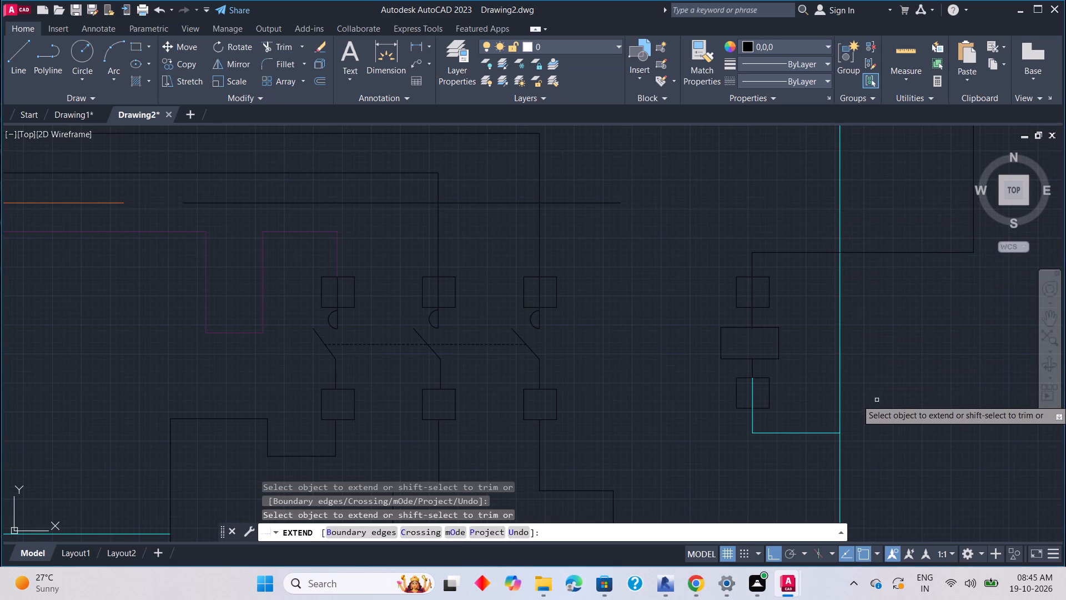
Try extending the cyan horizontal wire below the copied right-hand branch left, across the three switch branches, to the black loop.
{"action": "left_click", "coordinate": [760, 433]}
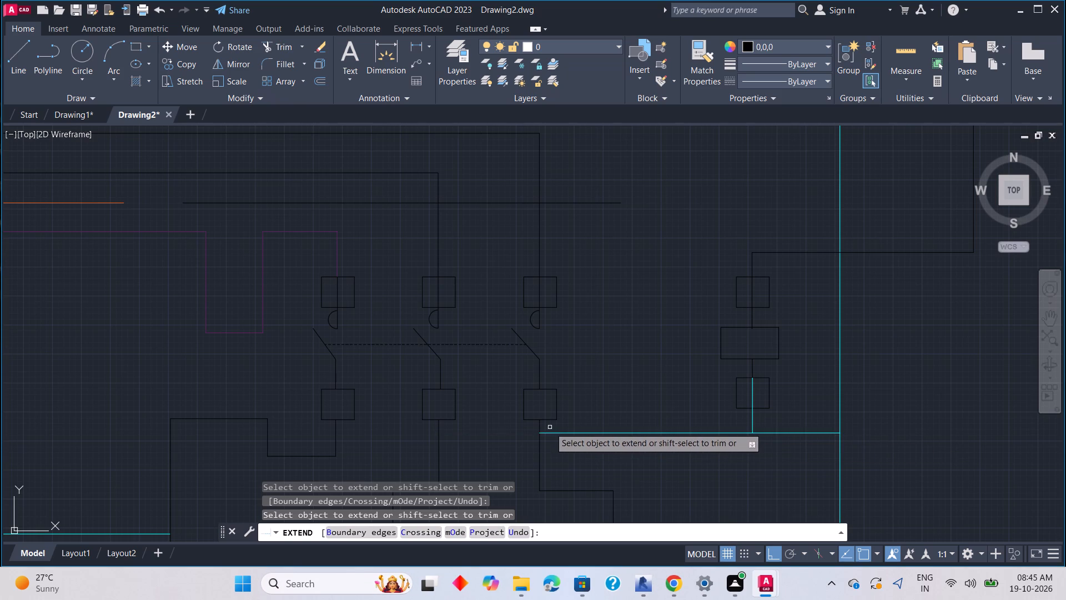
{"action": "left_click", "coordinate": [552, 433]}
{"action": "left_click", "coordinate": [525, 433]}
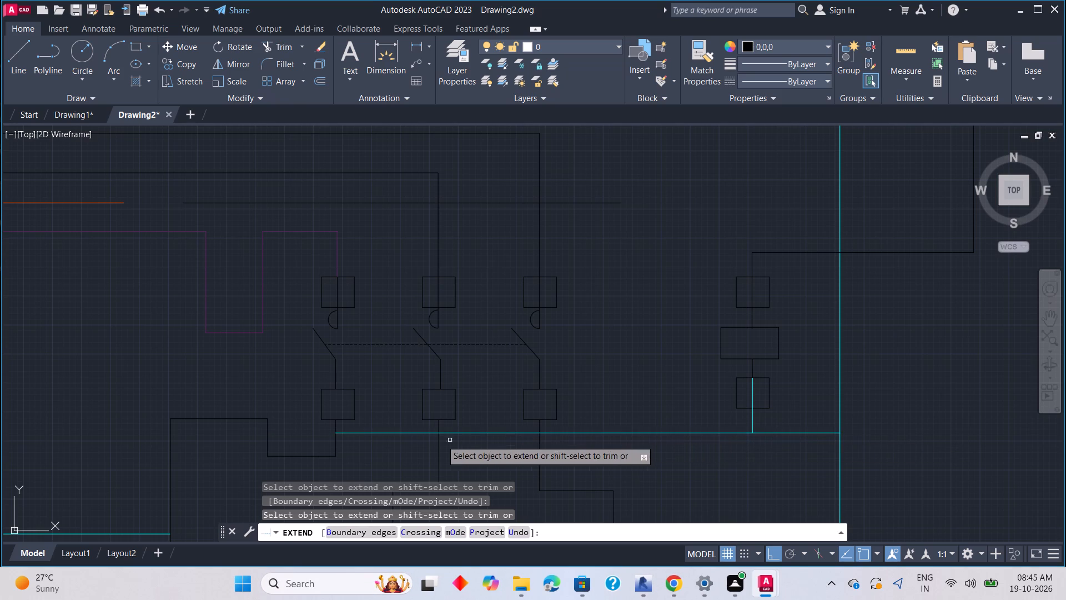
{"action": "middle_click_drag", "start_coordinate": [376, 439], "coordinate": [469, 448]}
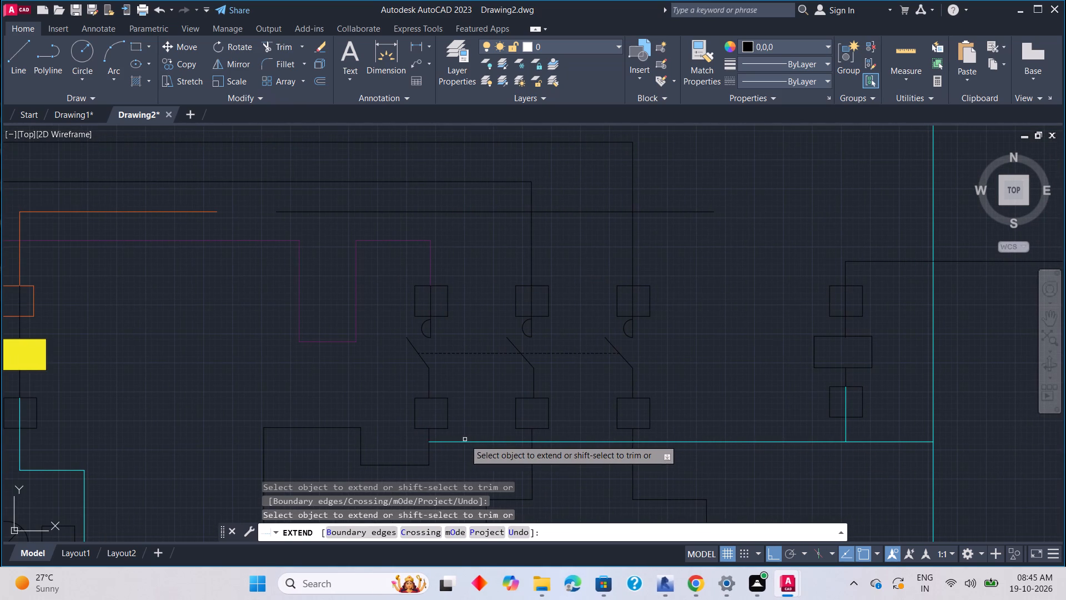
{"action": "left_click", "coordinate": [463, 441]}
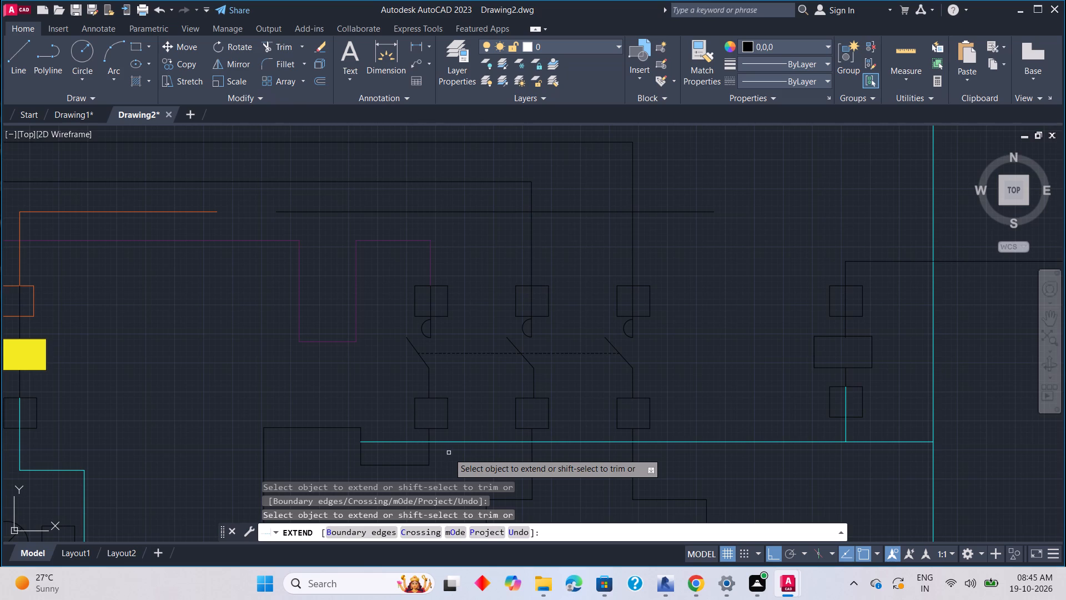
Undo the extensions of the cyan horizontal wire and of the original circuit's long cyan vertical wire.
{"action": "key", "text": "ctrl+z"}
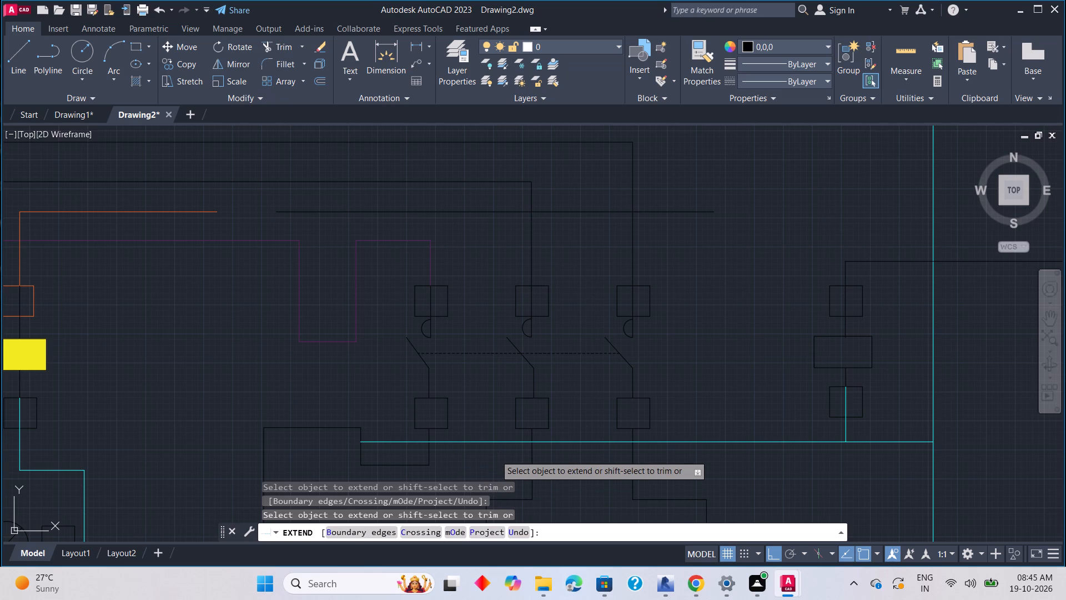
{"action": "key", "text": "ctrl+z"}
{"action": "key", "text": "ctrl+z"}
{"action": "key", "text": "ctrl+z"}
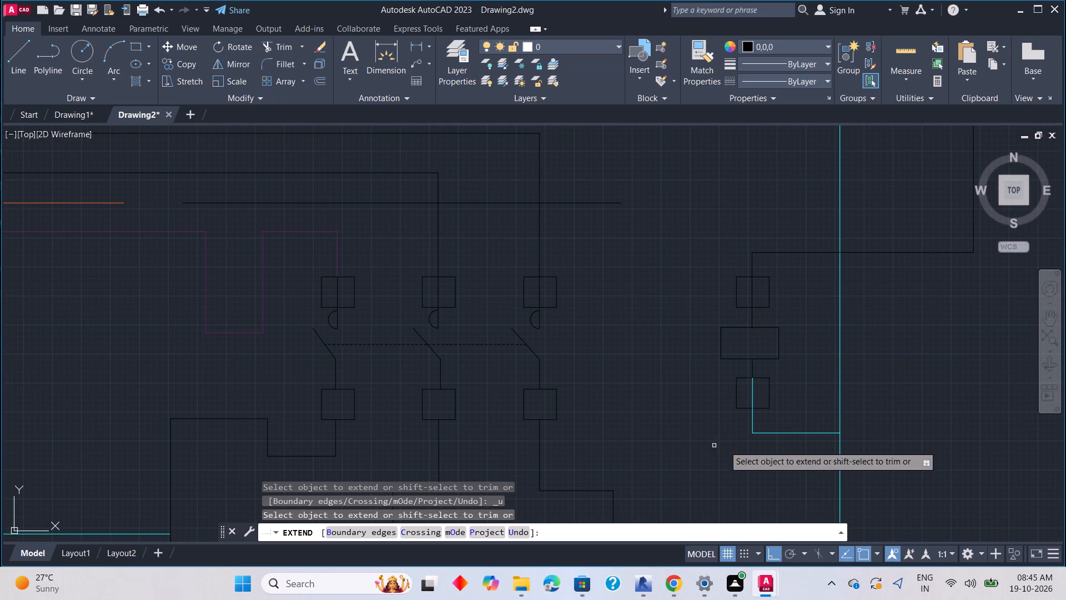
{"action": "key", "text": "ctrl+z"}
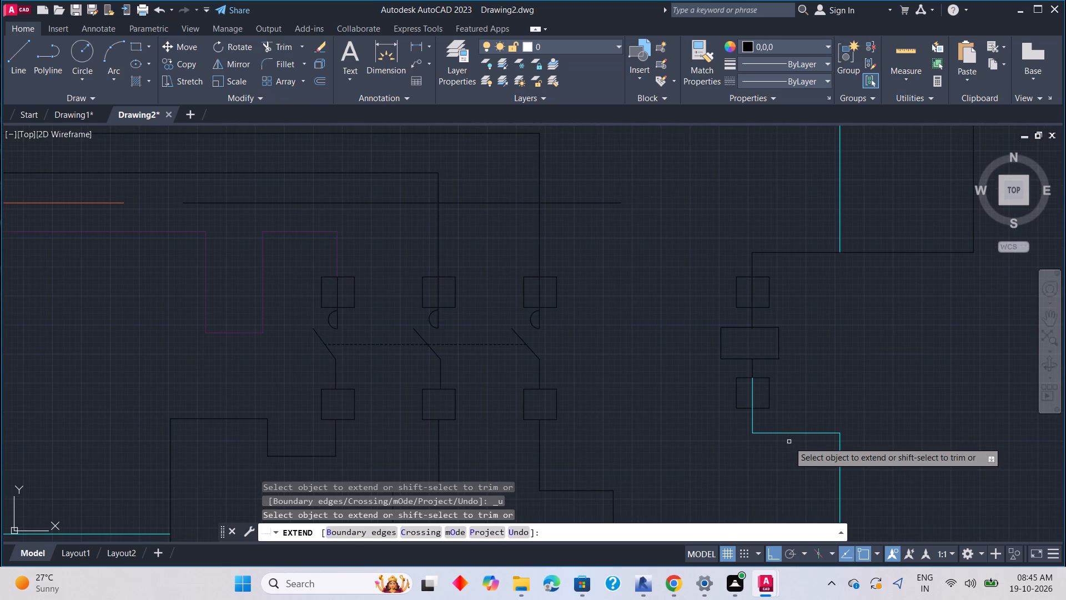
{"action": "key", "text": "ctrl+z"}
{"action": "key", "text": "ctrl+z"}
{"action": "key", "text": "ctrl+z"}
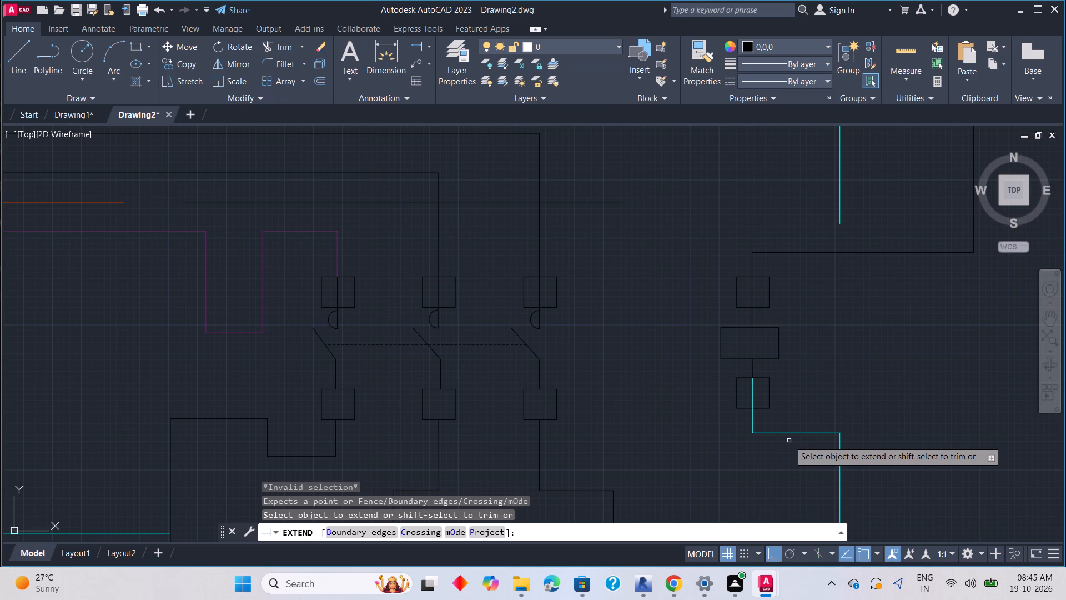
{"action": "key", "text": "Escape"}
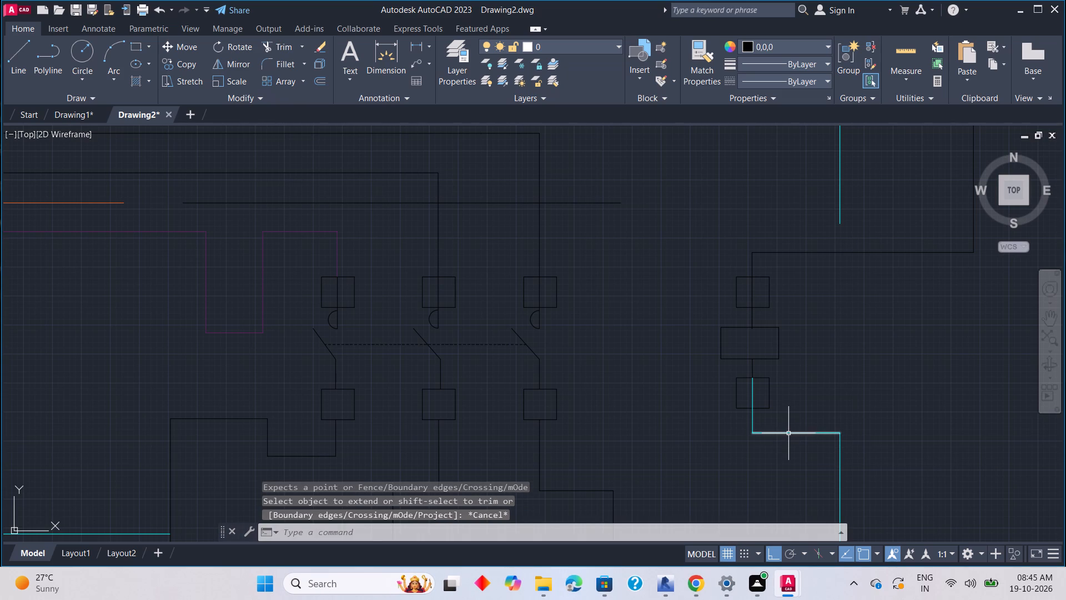
Move the cyan horizontal segment below the copied right-hand branch down to the level of the first switch branch's lower corner.
{"action": "left_click", "coordinate": [788, 433]}
{"action": "left_click", "coordinate": [793, 432]}
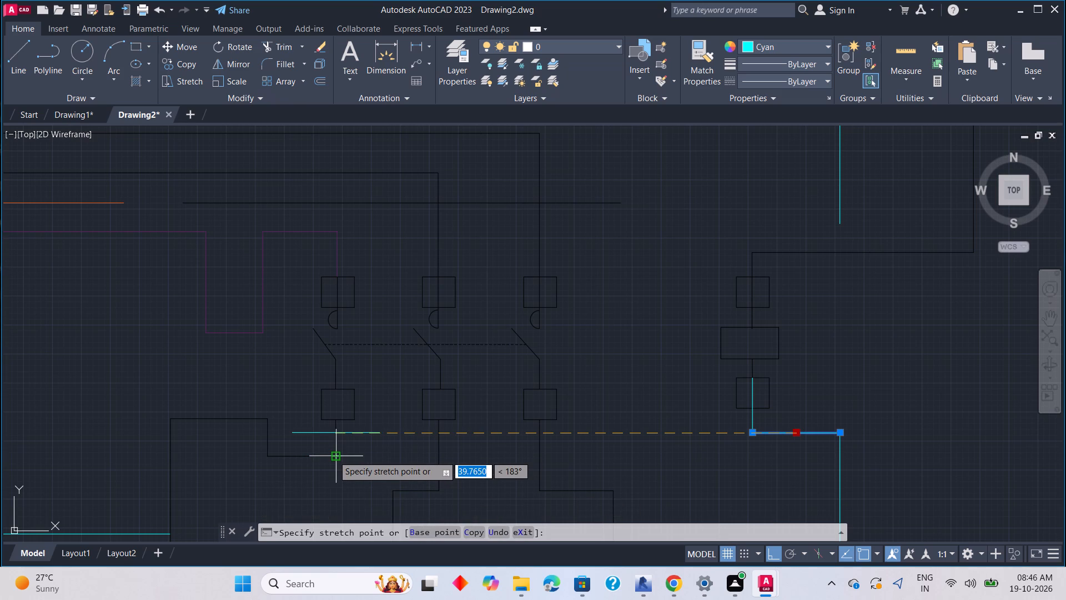
{"action": "left_click", "coordinate": [774, 456]}
{"action": "key", "text": "Escape"}
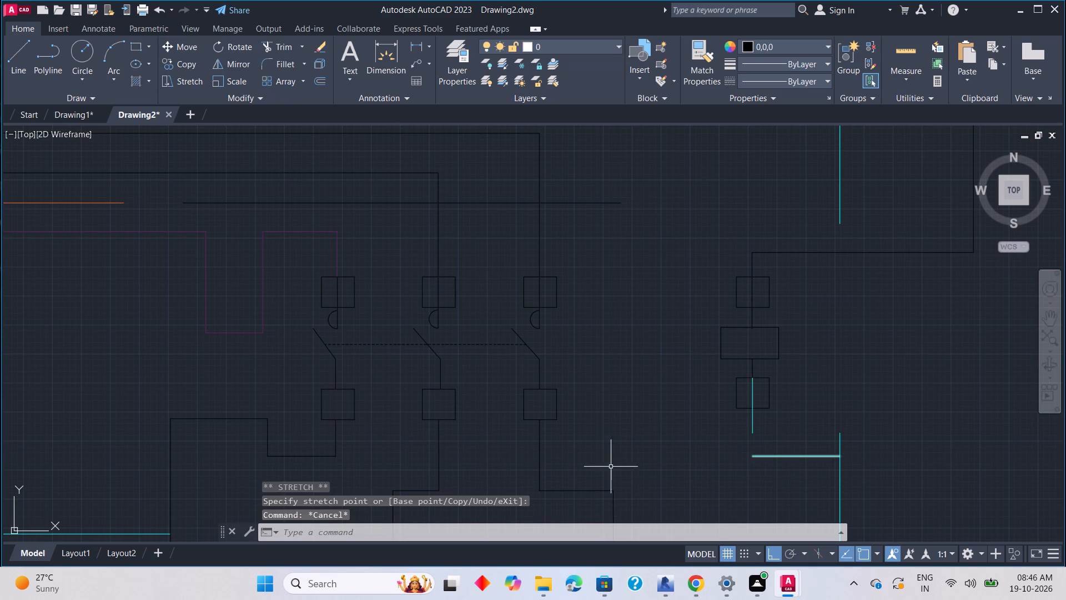
Extend the lowered cyan segment left across the three switch branches and the black loop to the long black vertical wire.
{"action": "key", "text": "e"}
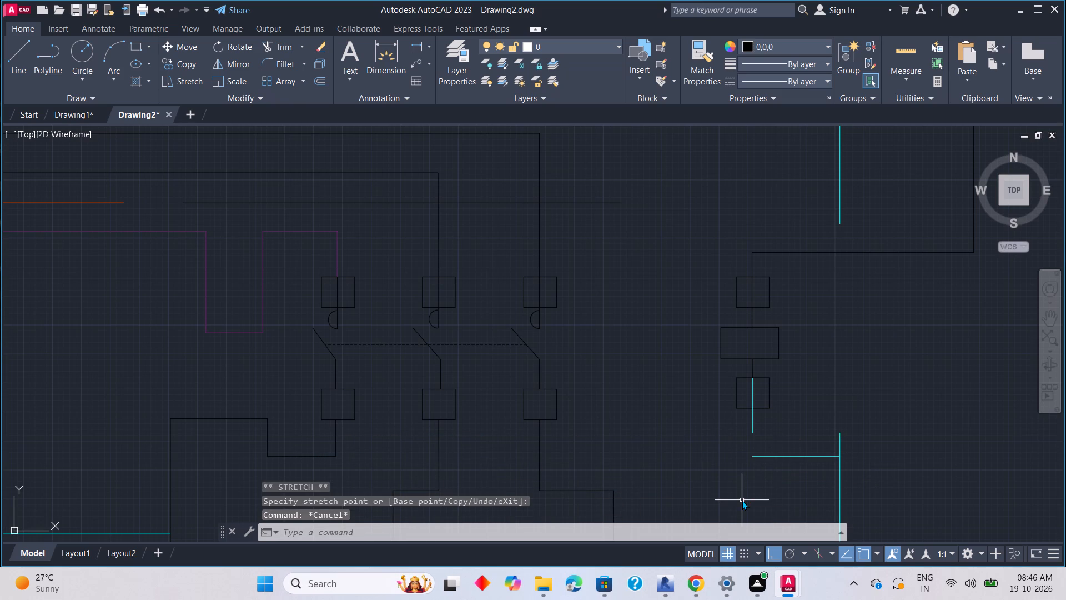
{"action": "key", "text": "x"}
{"action": "key", "text": "space"}
{"action": "left_click", "coordinate": [765, 455]}
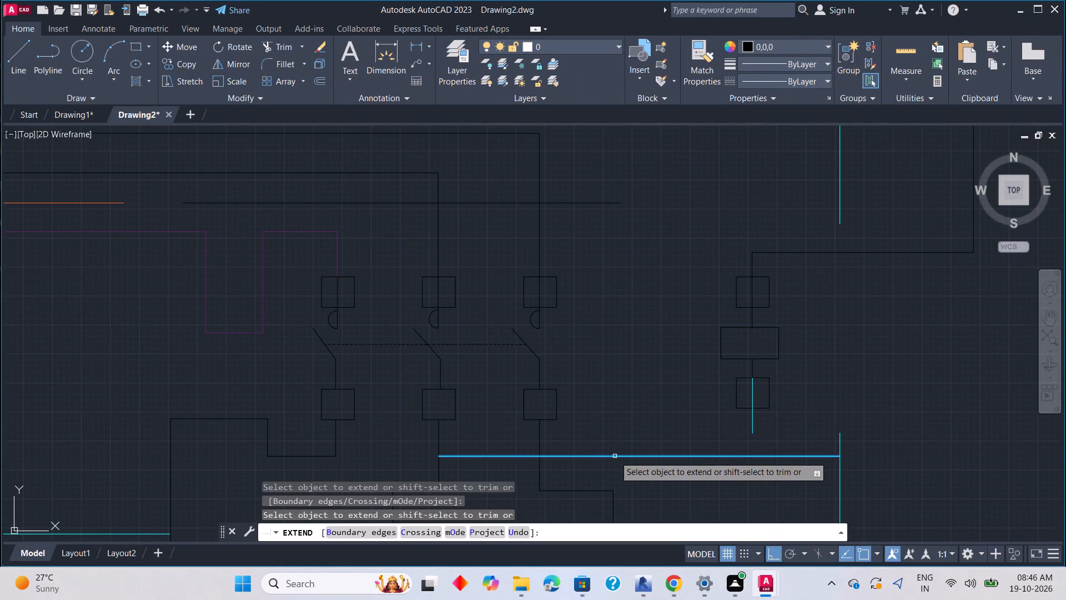
{"action": "left_click", "coordinate": [615, 456]}
{"action": "left_click", "coordinate": [471, 455]}
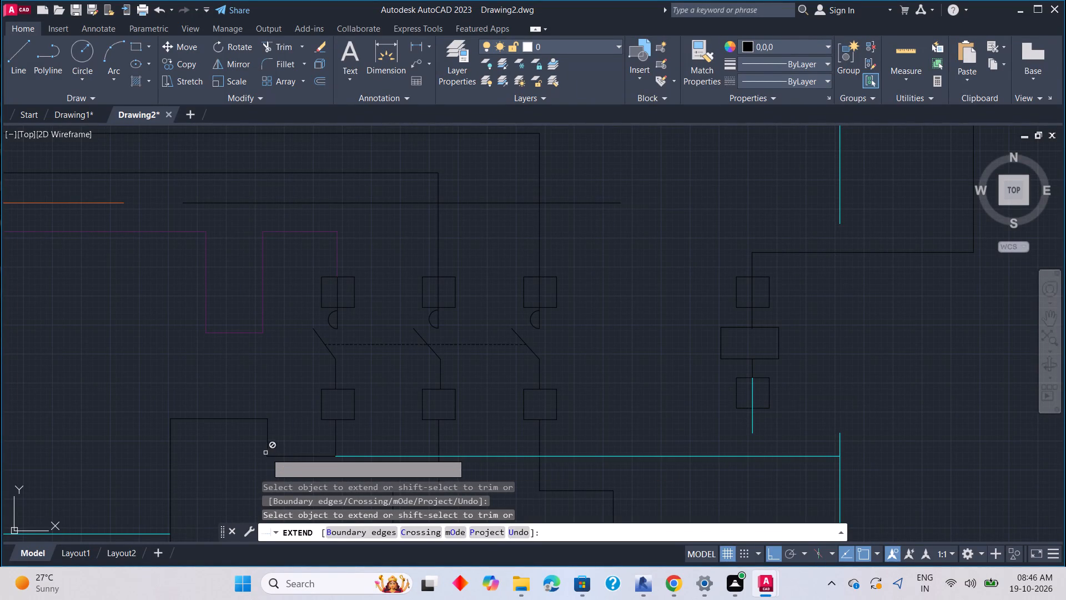
{"action": "middle_click_drag", "start_coordinate": [280, 455], "coordinate": [636, 472]}
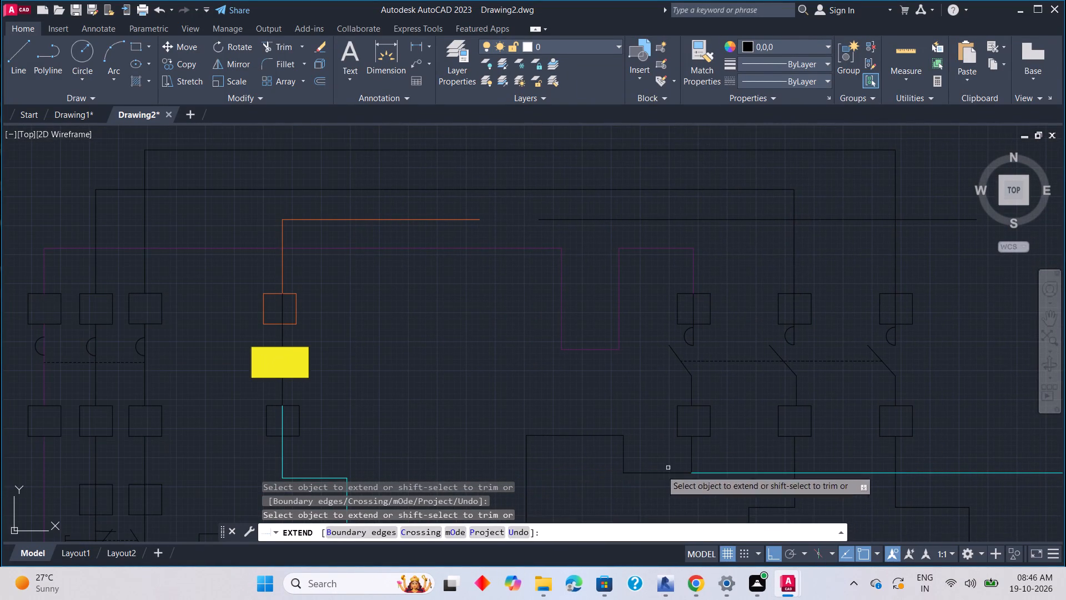
{"action": "left_click", "coordinate": [708, 474]}
{"action": "left_click", "coordinate": [628, 472]}
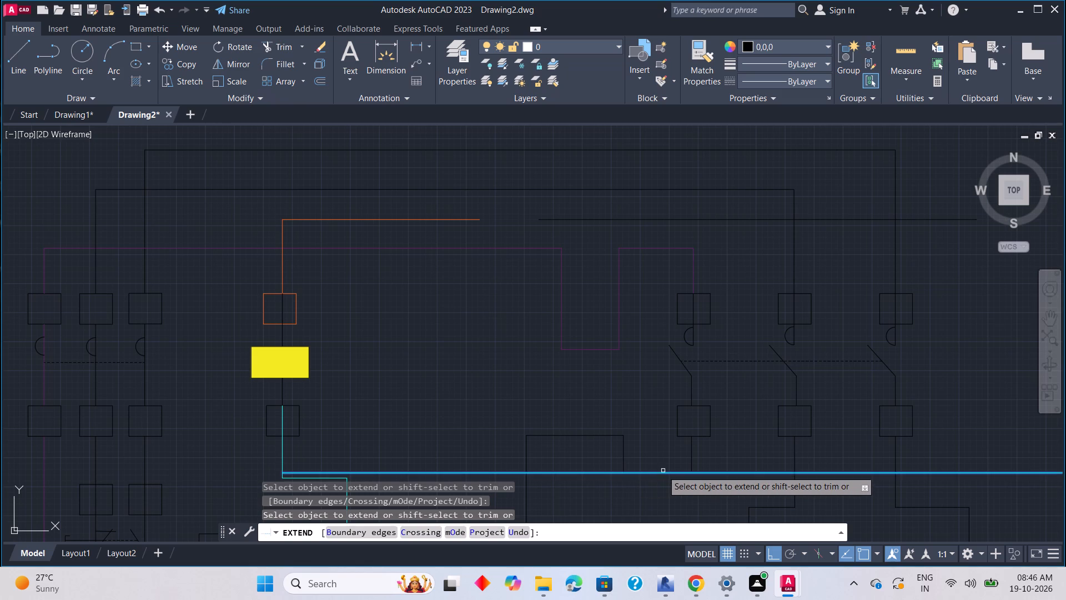
{"action": "scroll", "coordinate": [662, 471], "scroll_direction": "up", "scroll_amount": 2}
{"action": "scroll", "coordinate": [559, 482], "scroll_direction": "up", "scroll_amount": 2}
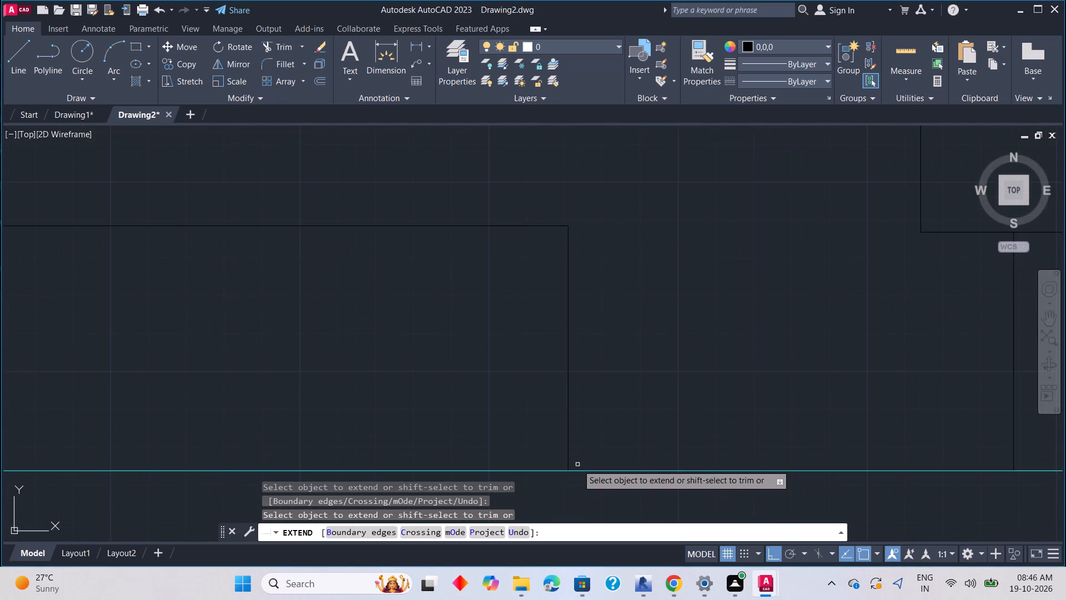
{"action": "scroll", "coordinate": [577, 464], "scroll_direction": "up", "scroll_amount": 1}
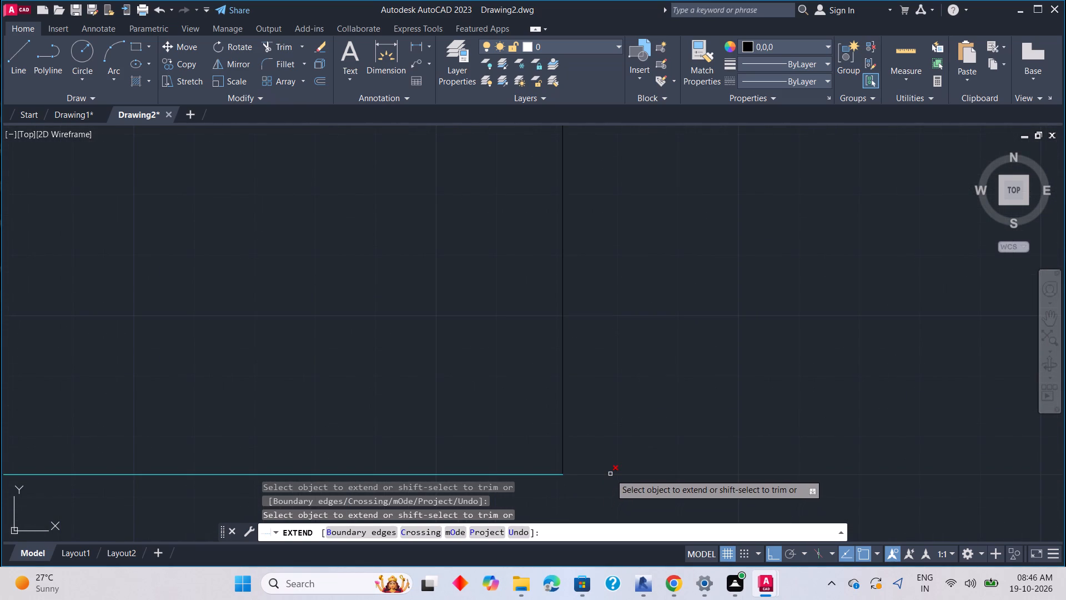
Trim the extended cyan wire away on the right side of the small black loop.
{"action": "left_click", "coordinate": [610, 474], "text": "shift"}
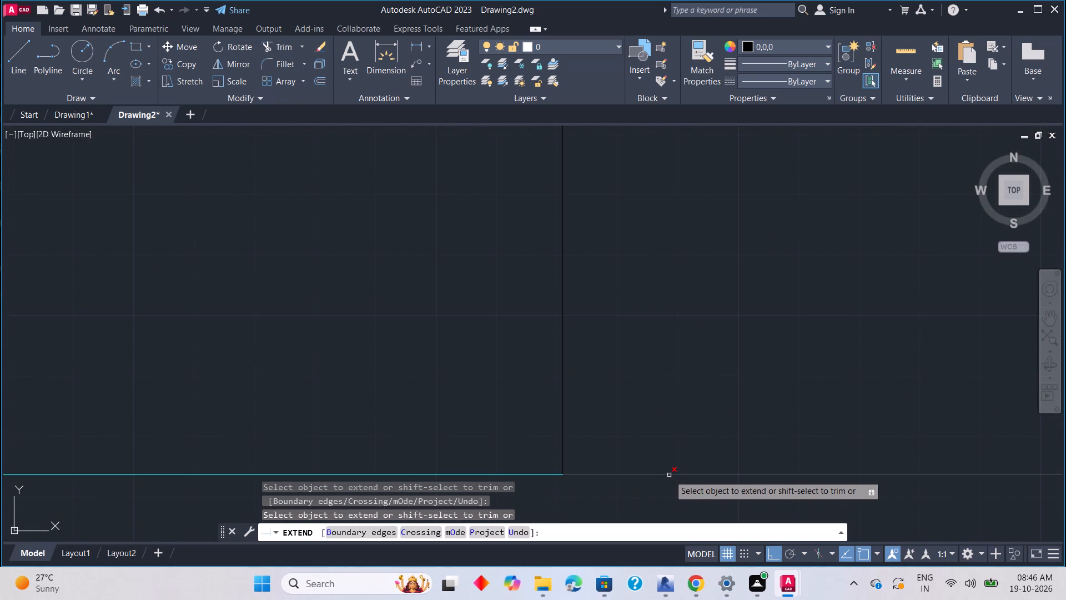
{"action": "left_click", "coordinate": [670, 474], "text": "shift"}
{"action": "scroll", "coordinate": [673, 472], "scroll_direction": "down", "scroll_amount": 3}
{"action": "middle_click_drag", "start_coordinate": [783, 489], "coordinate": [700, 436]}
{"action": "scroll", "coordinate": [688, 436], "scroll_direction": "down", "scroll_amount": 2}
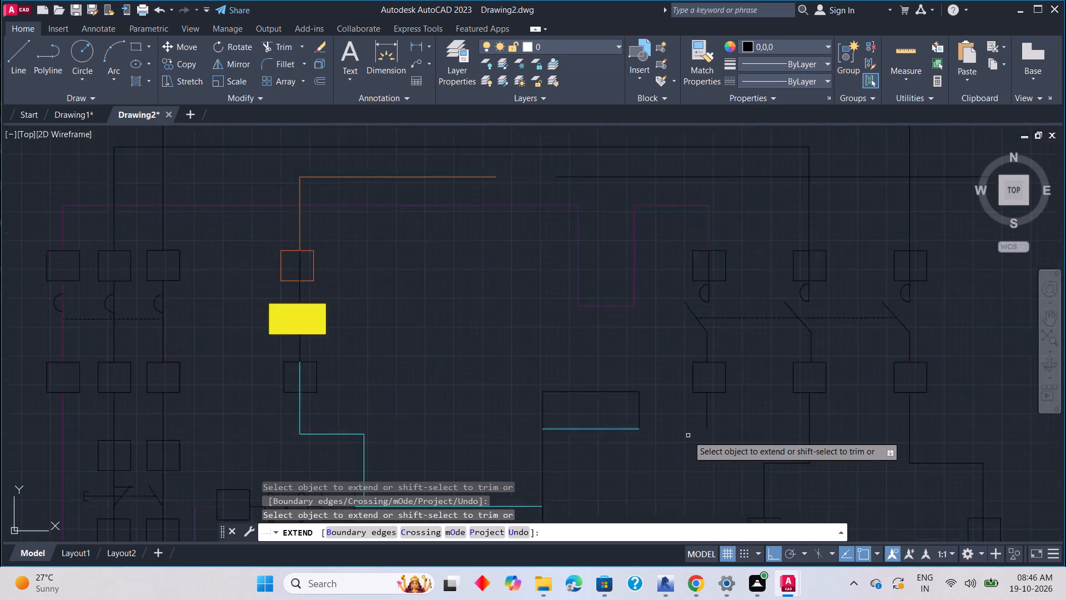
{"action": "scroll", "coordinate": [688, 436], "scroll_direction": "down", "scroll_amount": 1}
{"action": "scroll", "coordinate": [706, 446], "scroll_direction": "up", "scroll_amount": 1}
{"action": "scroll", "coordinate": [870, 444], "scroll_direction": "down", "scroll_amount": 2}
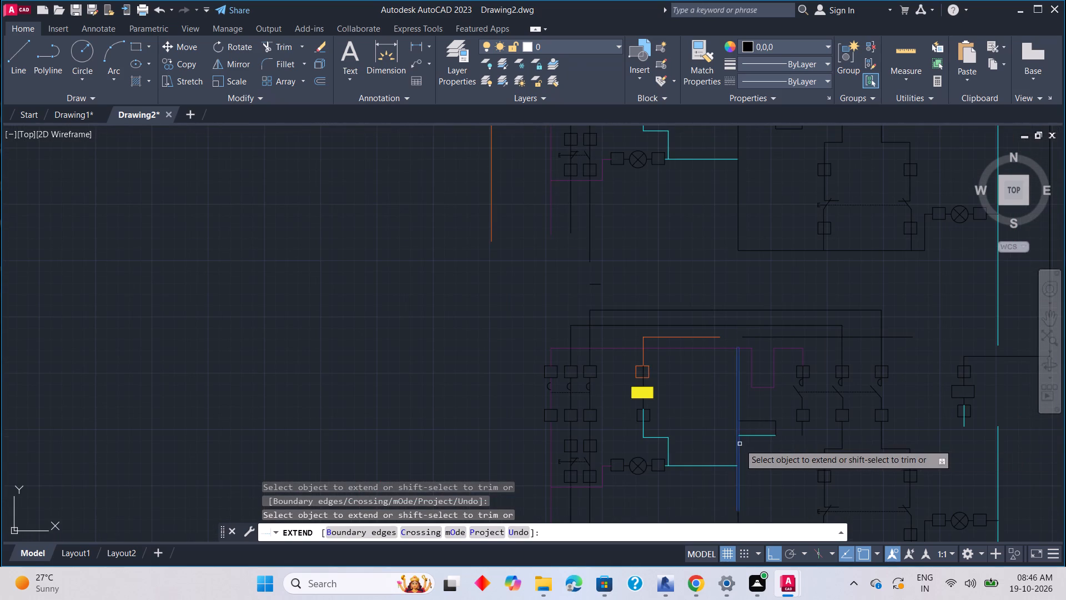
Extend the remaining cyan segment right, across the three switch branches, to the copied circuit's long cyan vertical wire.
{"action": "left_click", "coordinate": [760, 435]}
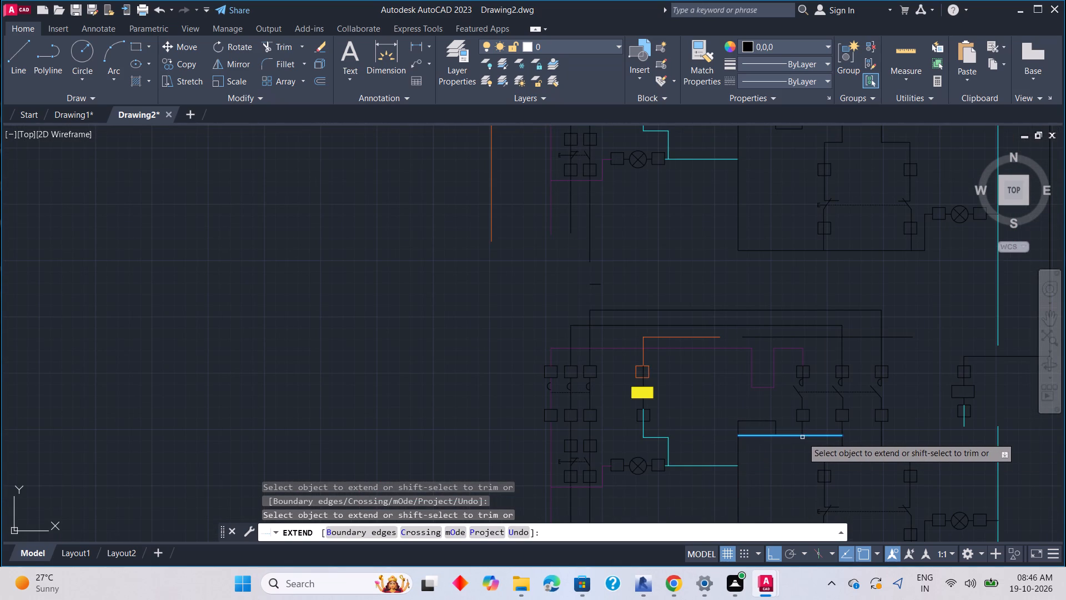
{"action": "left_click", "coordinate": [802, 437]}
{"action": "left_click", "coordinate": [816, 436]}
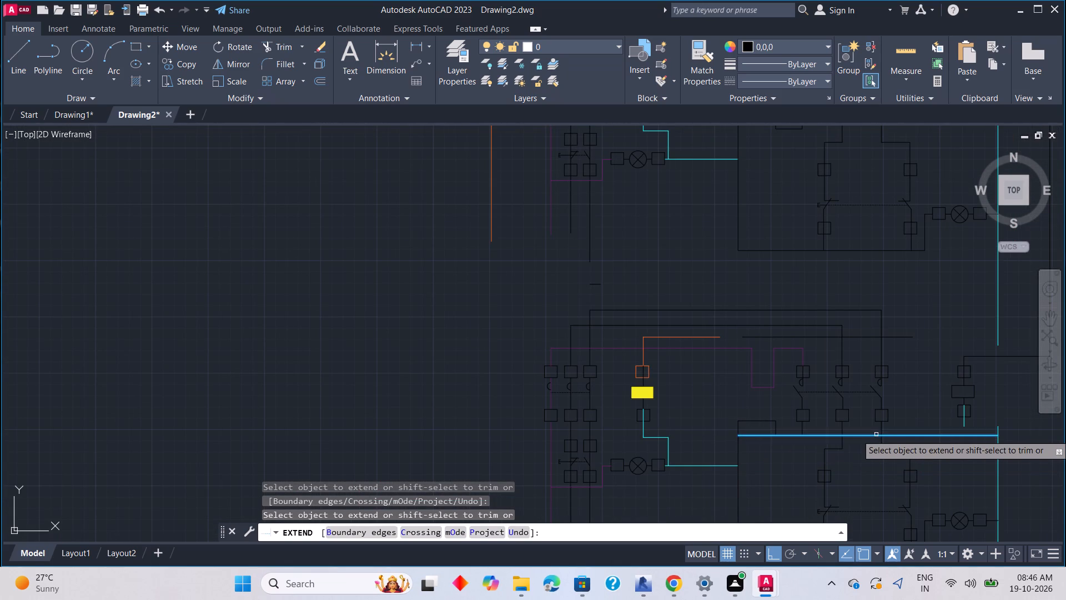
{"action": "left_click", "coordinate": [874, 438]}
{"action": "left_click", "coordinate": [877, 435]}
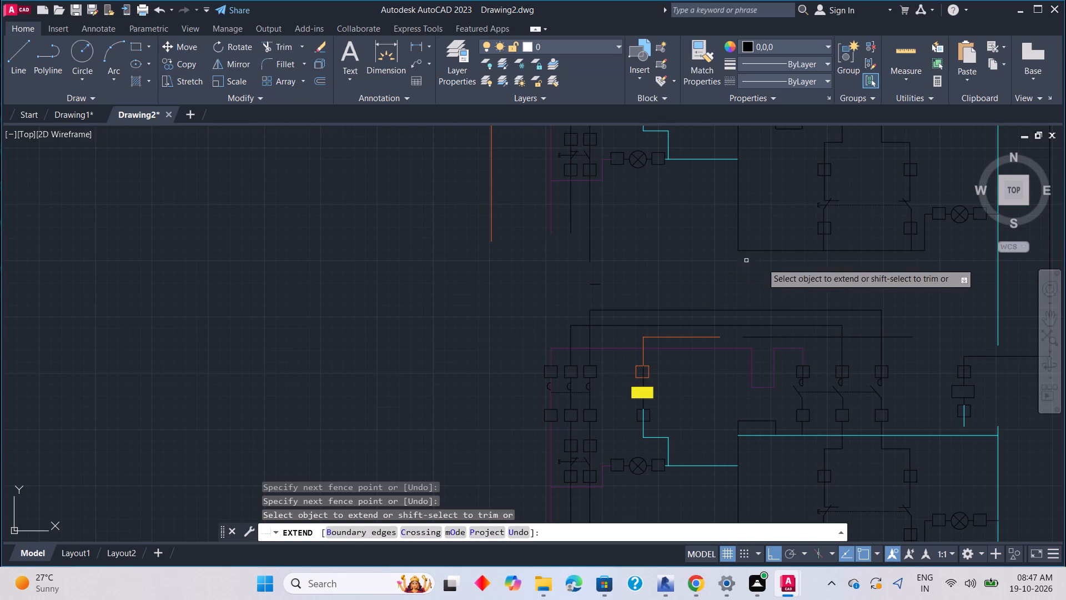
{"action": "key", "text": "Escape"}
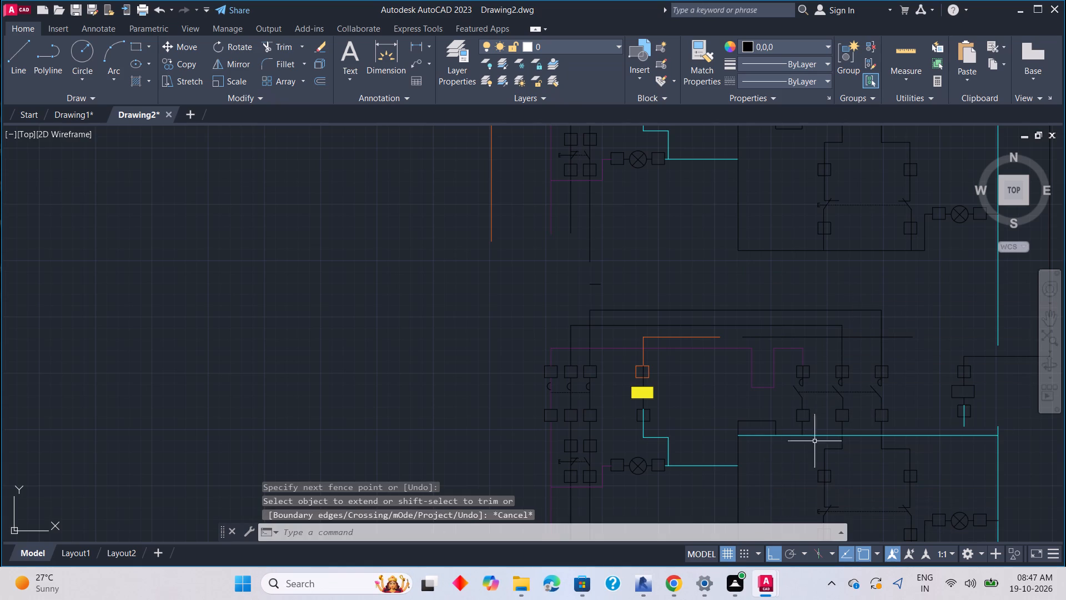
Move the black loop's short vertical and top segments and its long left vertical segments slightly right, away from the cyan wire ends.
{"action": "scroll", "coordinate": [801, 425], "scroll_direction": "up", "scroll_amount": 4}
{"action": "middle_click_drag", "start_coordinate": [768, 442], "coordinate": [793, 376]}
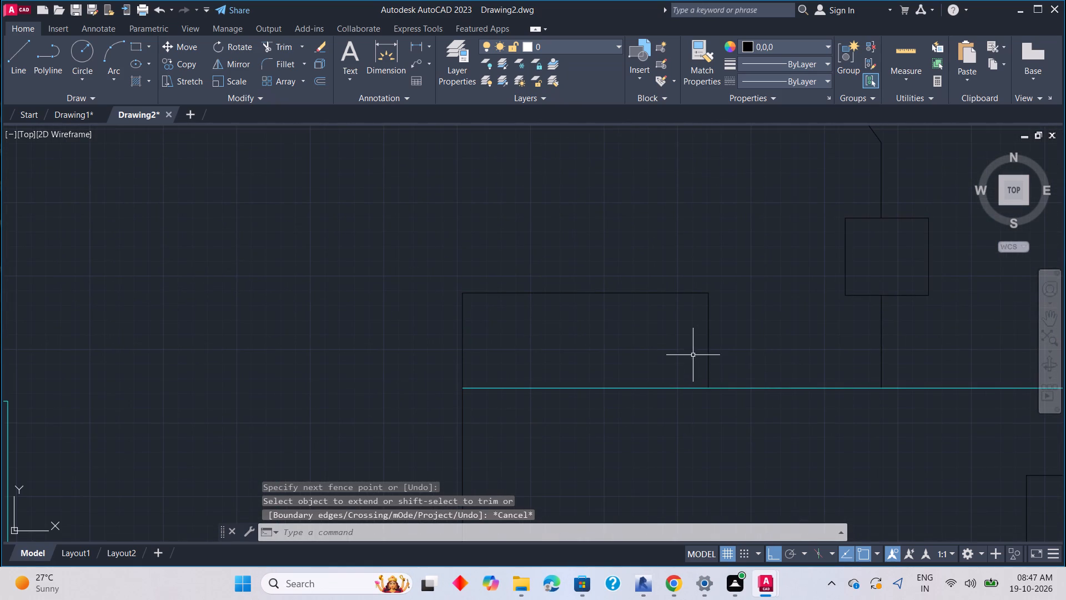
{"action": "left_click", "coordinate": [707, 346]}
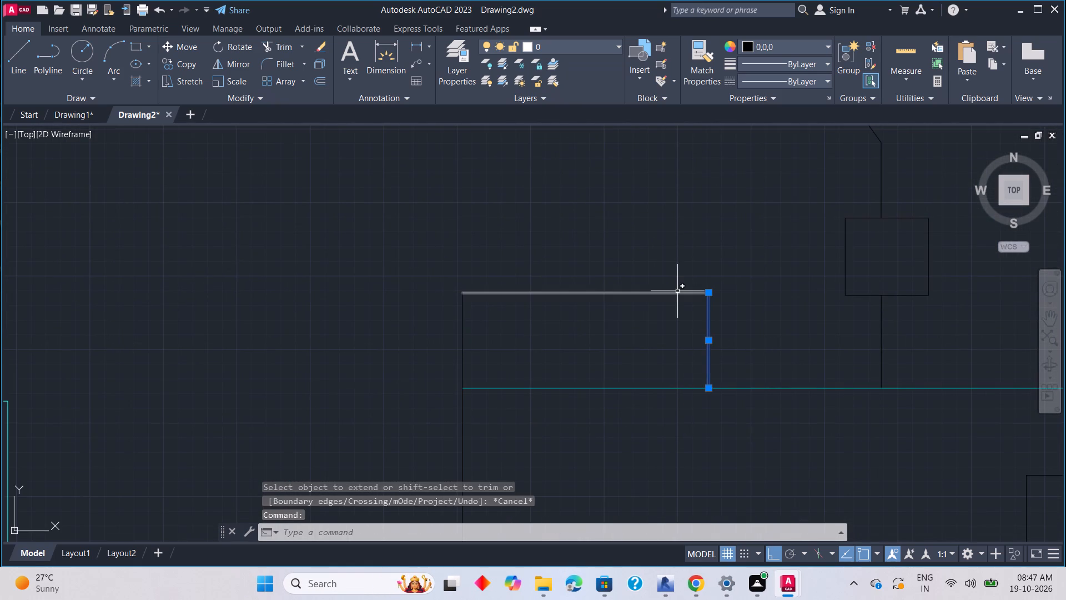
{"action": "left_click", "coordinate": [677, 291]}
{"action": "left_click", "coordinate": [461, 331]}
{"action": "scroll", "coordinate": [487, 363], "scroll_direction": "down", "scroll_amount": 2}
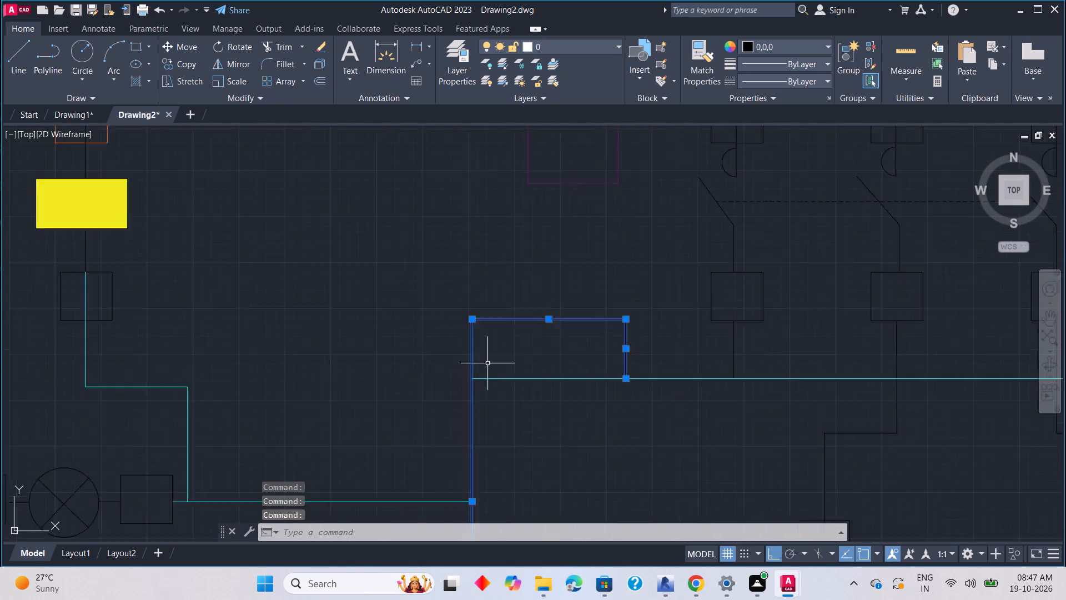
{"action": "scroll", "coordinate": [487, 363], "scroll_direction": "down", "scroll_amount": 2}
{"action": "scroll", "coordinate": [492, 463], "scroll_direction": "up", "scroll_amount": 2}
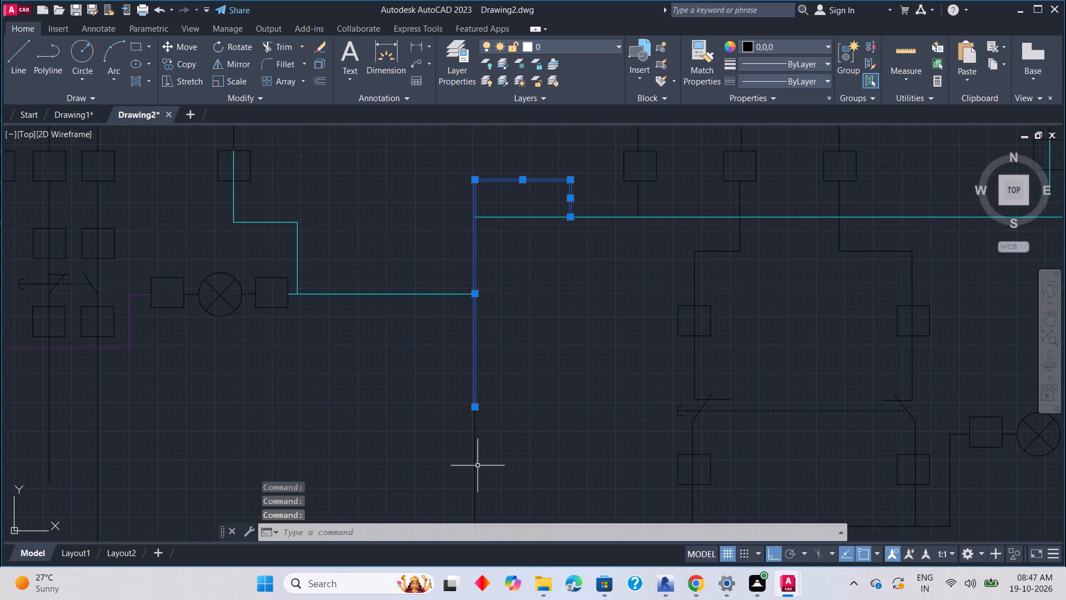
{"action": "left_click", "coordinate": [474, 468]}
{"action": "scroll", "coordinate": [541, 419], "scroll_direction": "down", "scroll_amount": 3}
{"action": "scroll", "coordinate": [548, 409], "scroll_direction": "up", "scroll_amount": 2}
{"action": "right_click", "coordinate": [554, 398]}
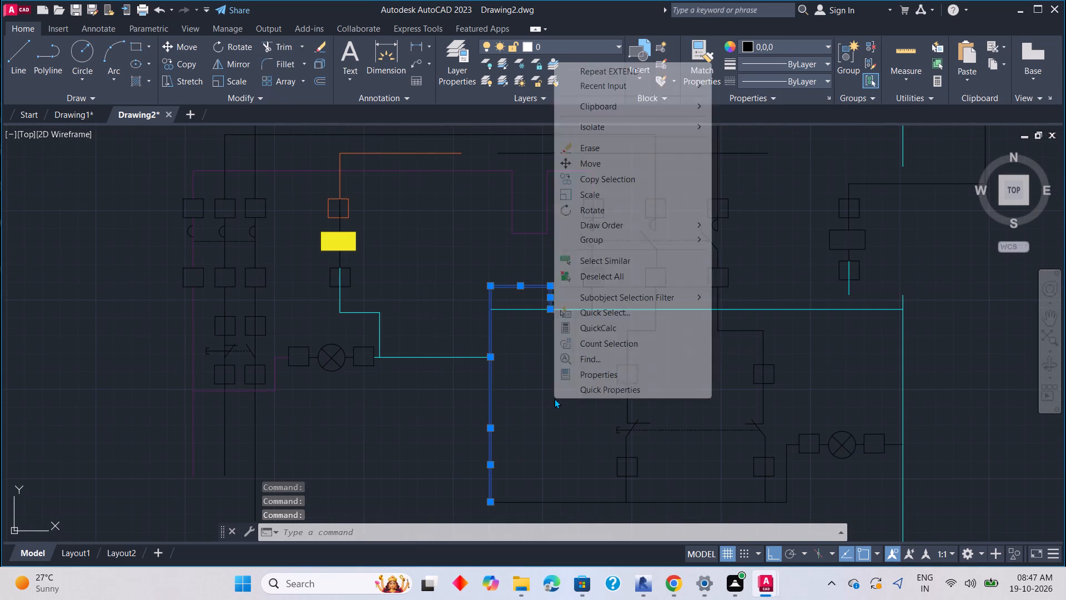
{"action": "left_click", "coordinate": [646, 164]}
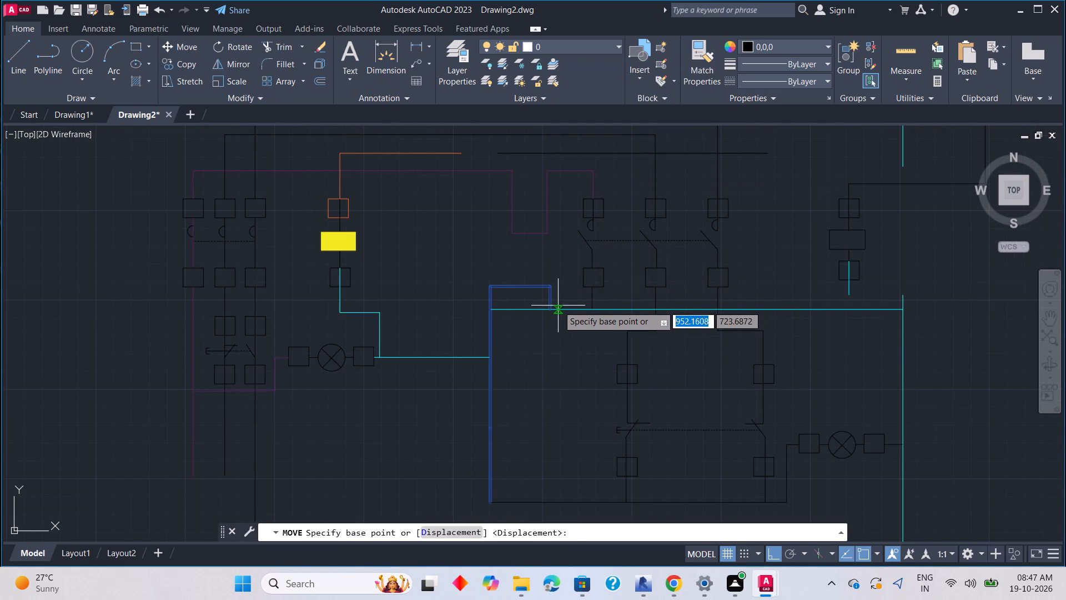
{"action": "left_click_drag", "start_coordinate": [551, 308], "coordinate": [558, 307]}
{"action": "left_click", "coordinate": [572, 306]}
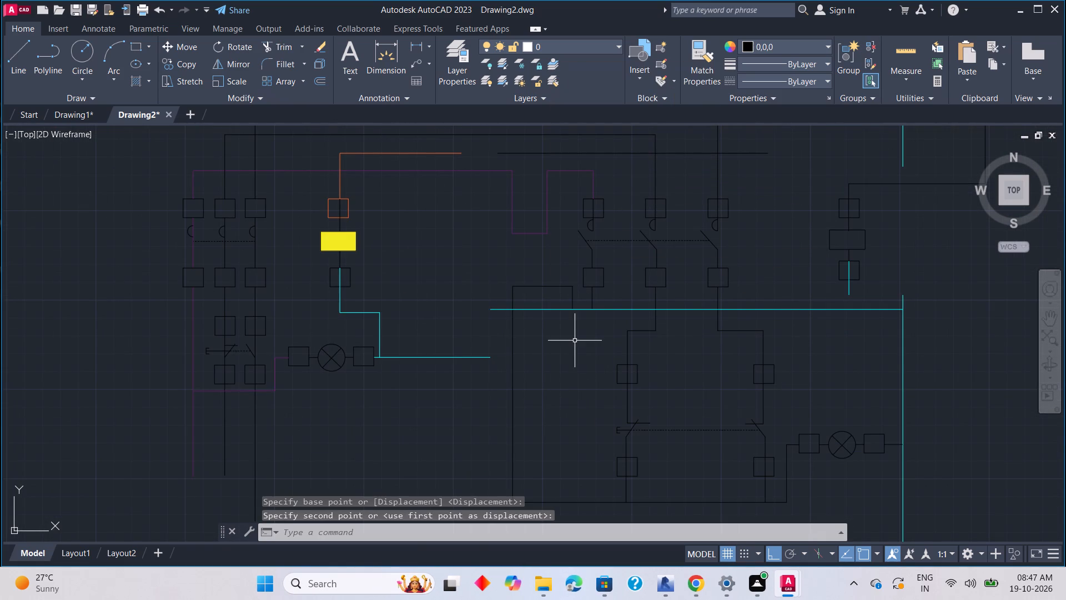
{"action": "key", "text": "Escape"}
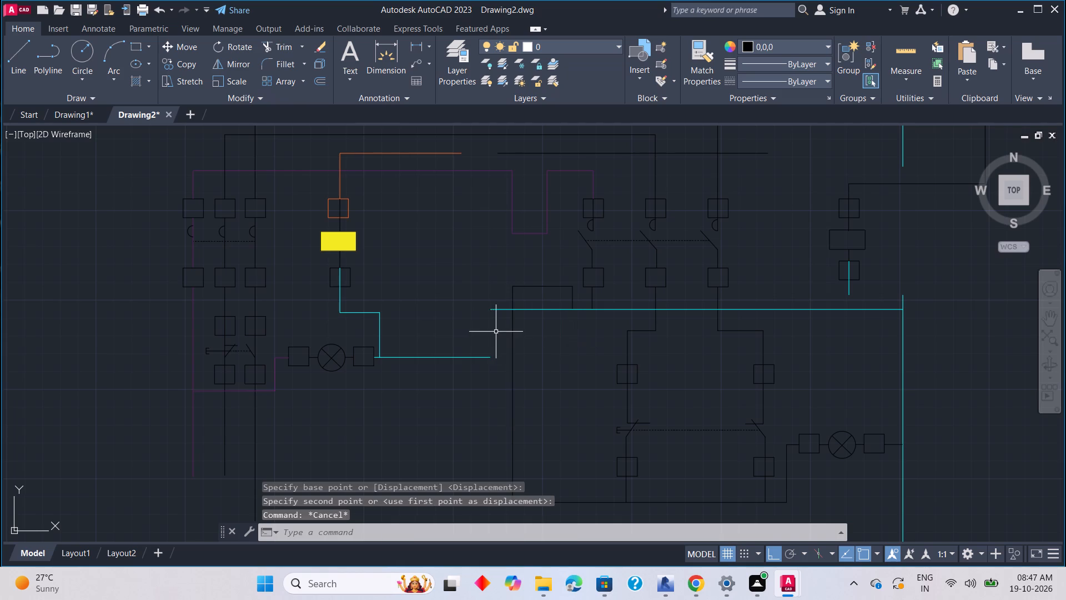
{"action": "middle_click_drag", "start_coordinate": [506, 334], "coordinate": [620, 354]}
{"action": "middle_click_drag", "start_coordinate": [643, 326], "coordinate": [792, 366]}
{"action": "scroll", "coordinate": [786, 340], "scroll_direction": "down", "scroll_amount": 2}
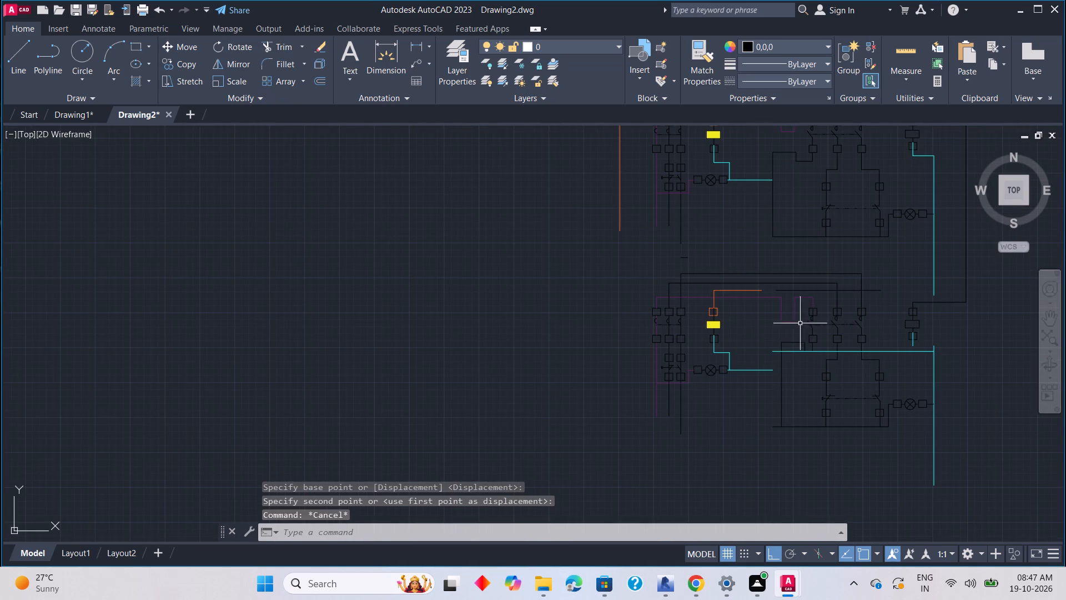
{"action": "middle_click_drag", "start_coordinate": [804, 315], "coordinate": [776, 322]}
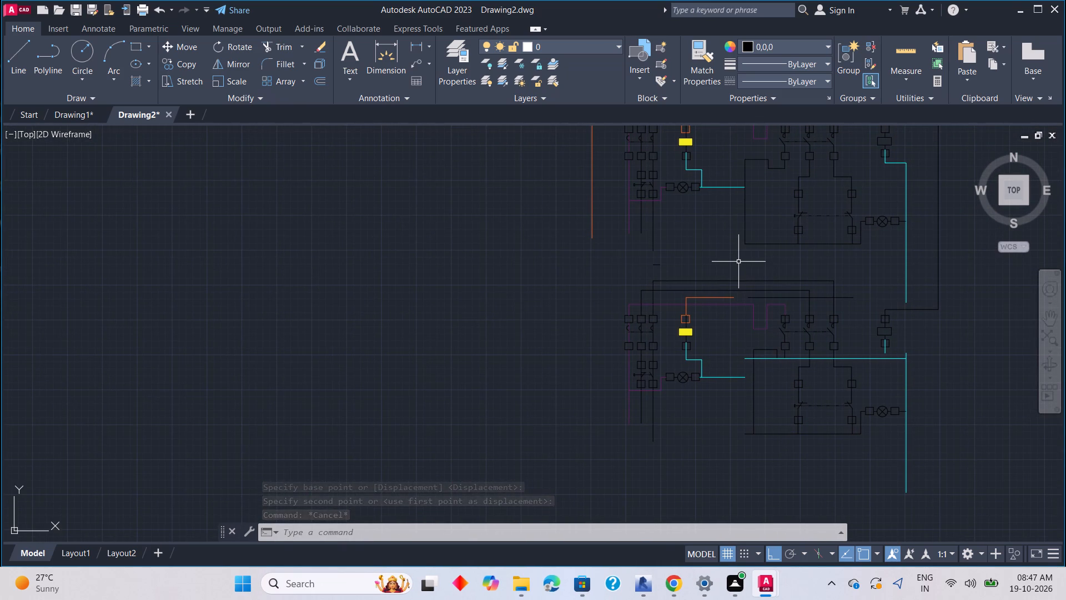
Draw a vertical cyan line from the upper circuit's left lamp wire end down to well below the lower circuit.
{"action": "type", "text": "l"}
{"action": "key", "text": "space"}
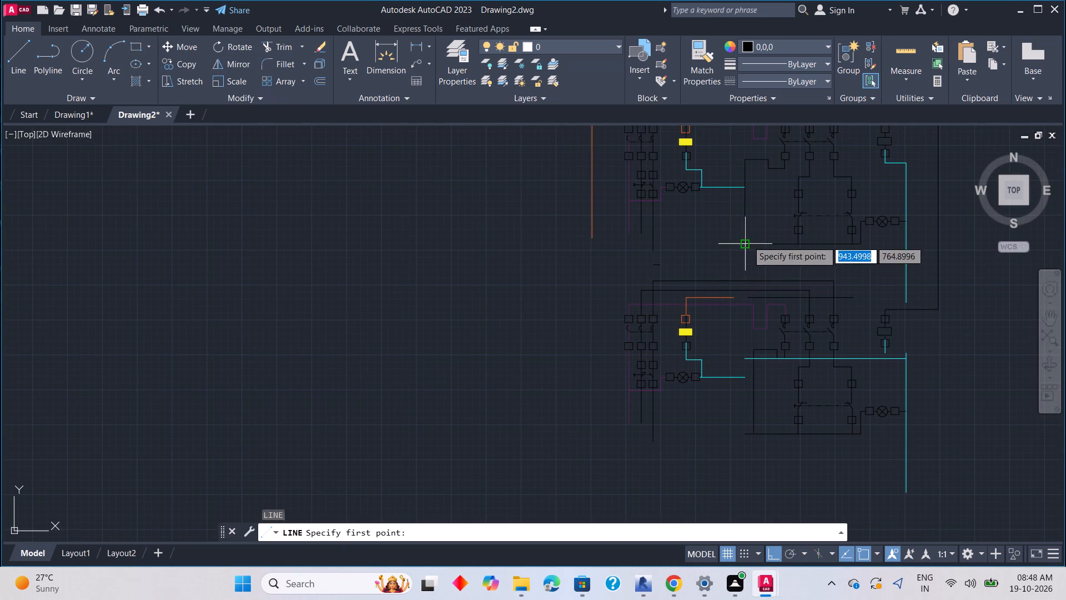
{"action": "left_click", "coordinate": [757, 42]}
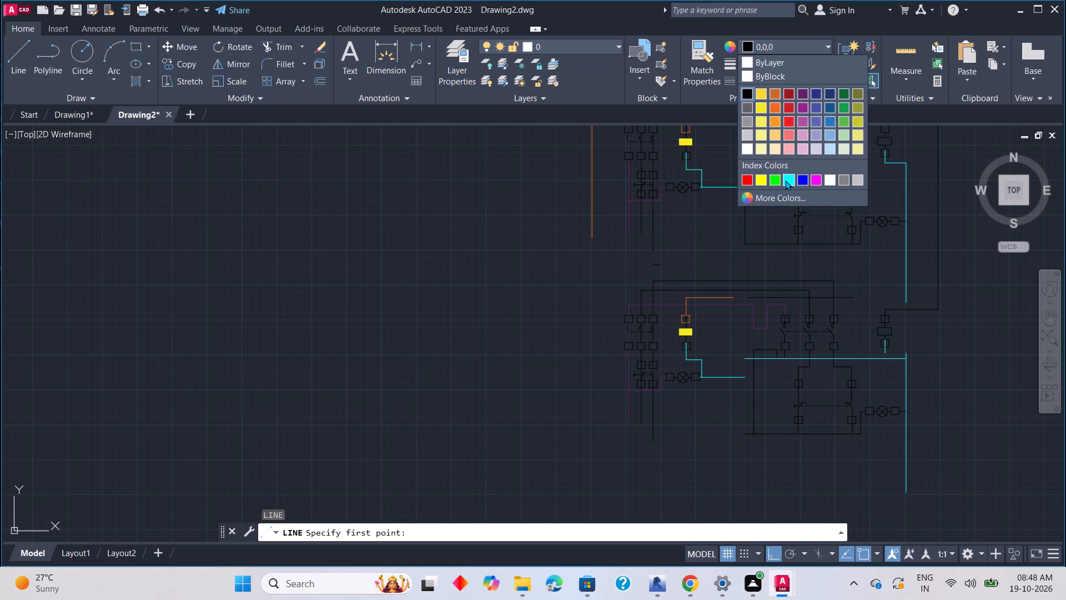
{"action": "left_click", "coordinate": [785, 180]}
{"action": "left_click", "coordinate": [746, 189]}
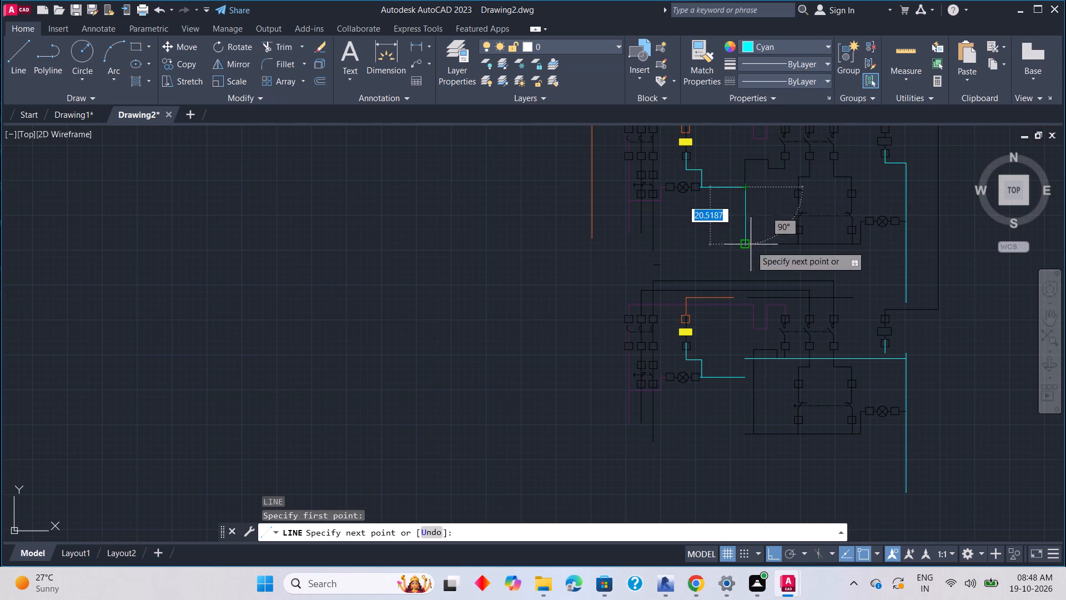
{"action": "middle_click_drag", "start_coordinate": [732, 352], "coordinate": [752, 269]}
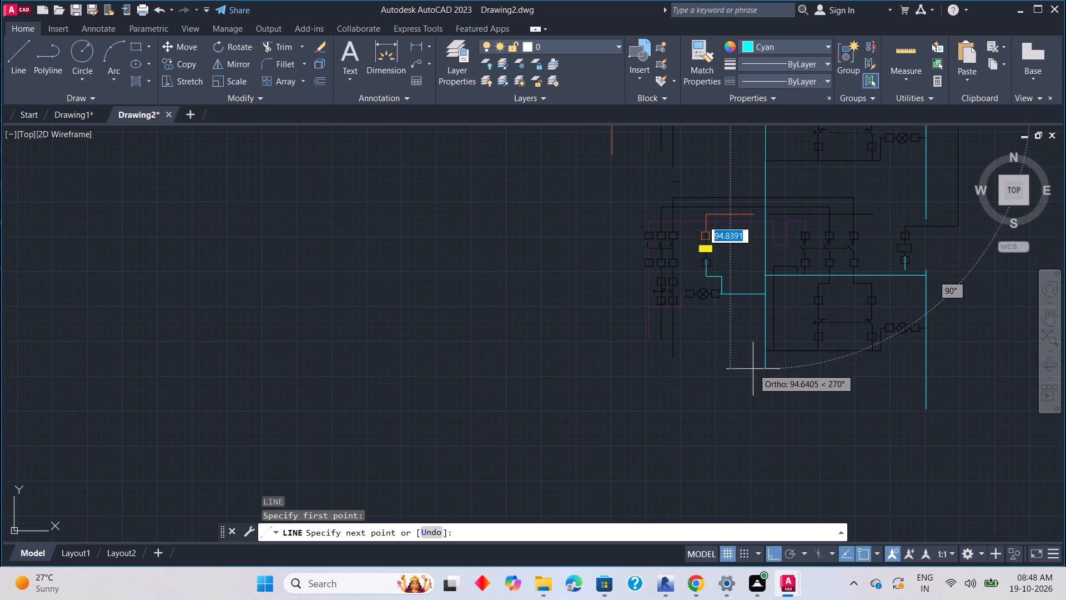
{"action": "left_click", "coordinate": [743, 465]}
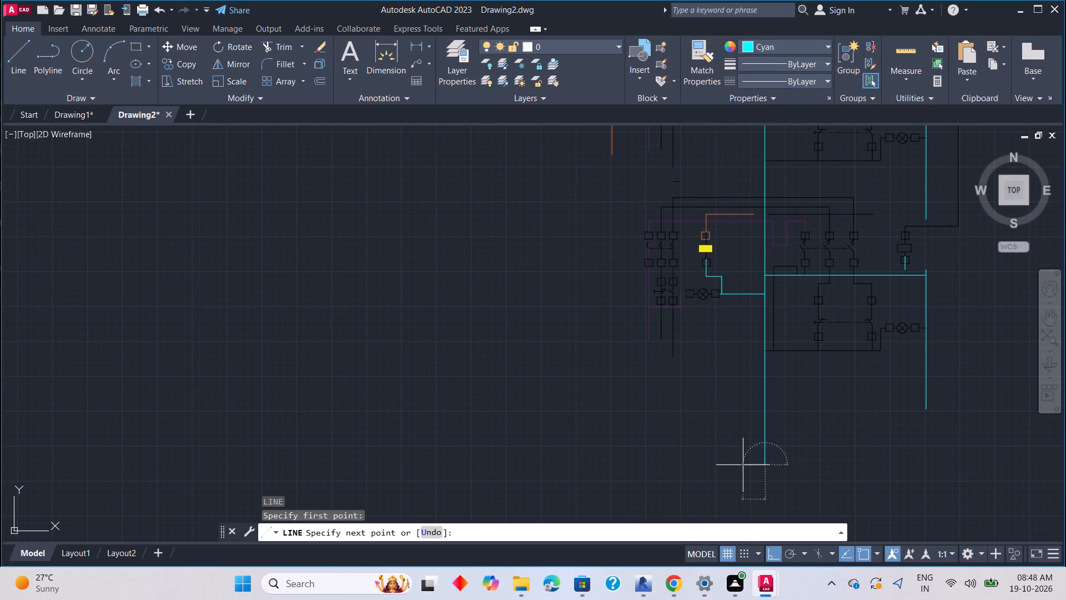
{"action": "key", "text": "Escape"}
Draw a short black line joining the lower circuit's small black loop to the first switch branch, across the gap in the cyan wire.
{"action": "scroll", "coordinate": [777, 329], "scroll_direction": "down", "scroll_amount": 3}
{"action": "middle_click_drag", "start_coordinate": [775, 331], "coordinate": [722, 362]}
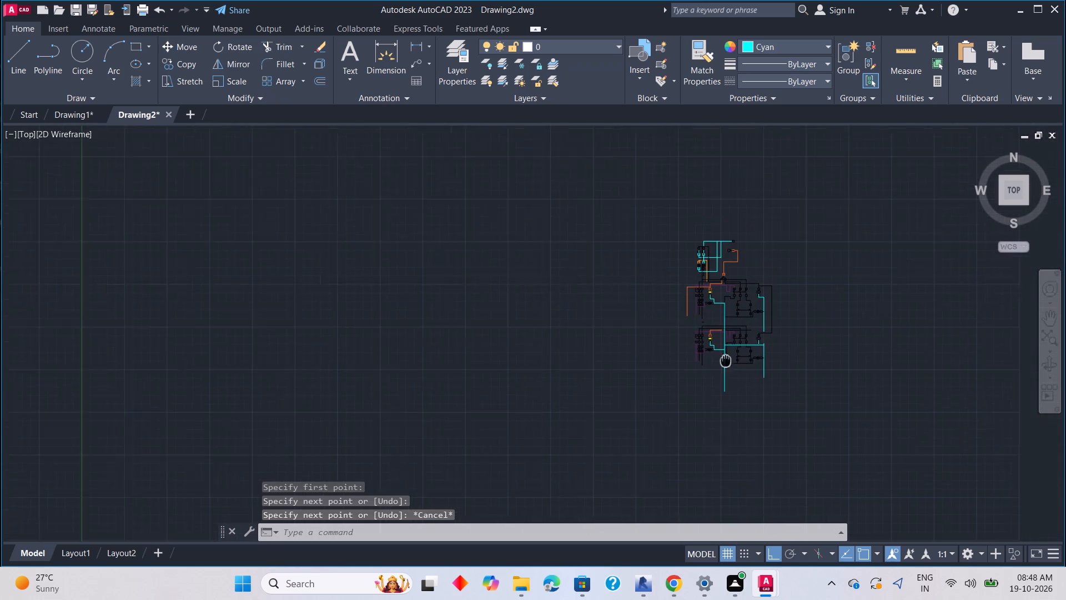
{"action": "middle_click_drag", "start_coordinate": [722, 362], "coordinate": [694, 382]}
{"action": "scroll", "coordinate": [705, 367], "scroll_direction": "up", "scroll_amount": 6}
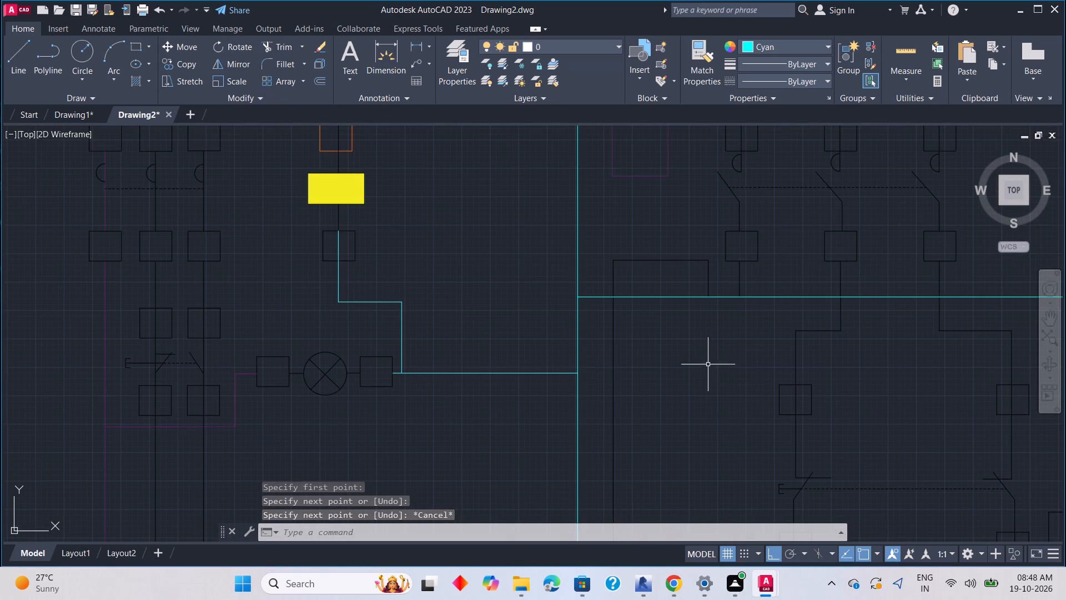
{"action": "left_click", "coordinate": [796, 49]}
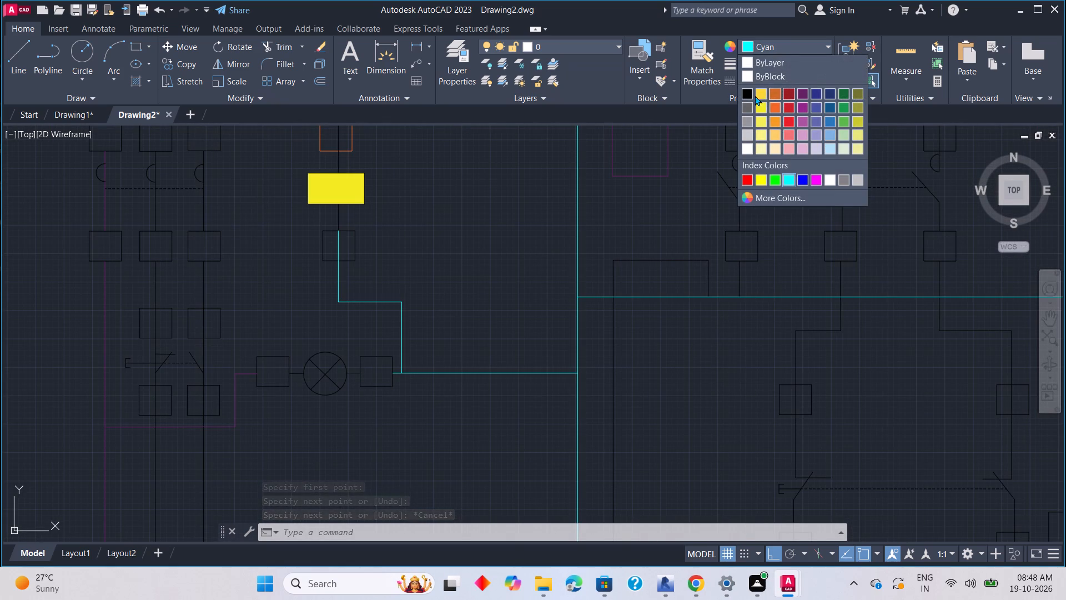
{"action": "left_click", "coordinate": [743, 88]}
{"action": "key", "text": "space"}
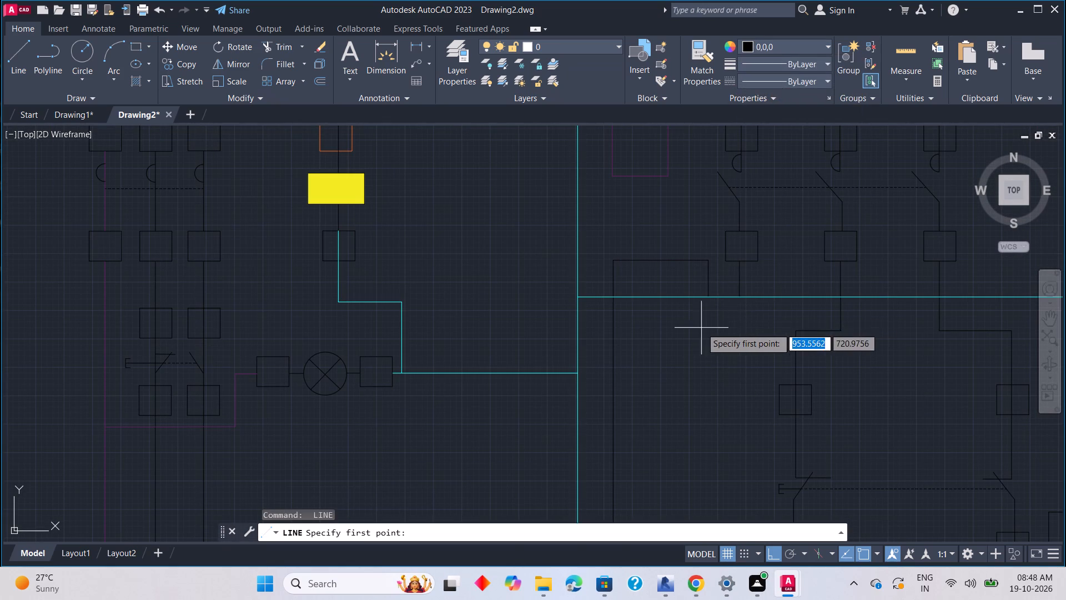
{"action": "scroll", "coordinate": [708, 311], "scroll_direction": "up", "scroll_amount": 3}
{"action": "left_click", "coordinate": [705, 258]}
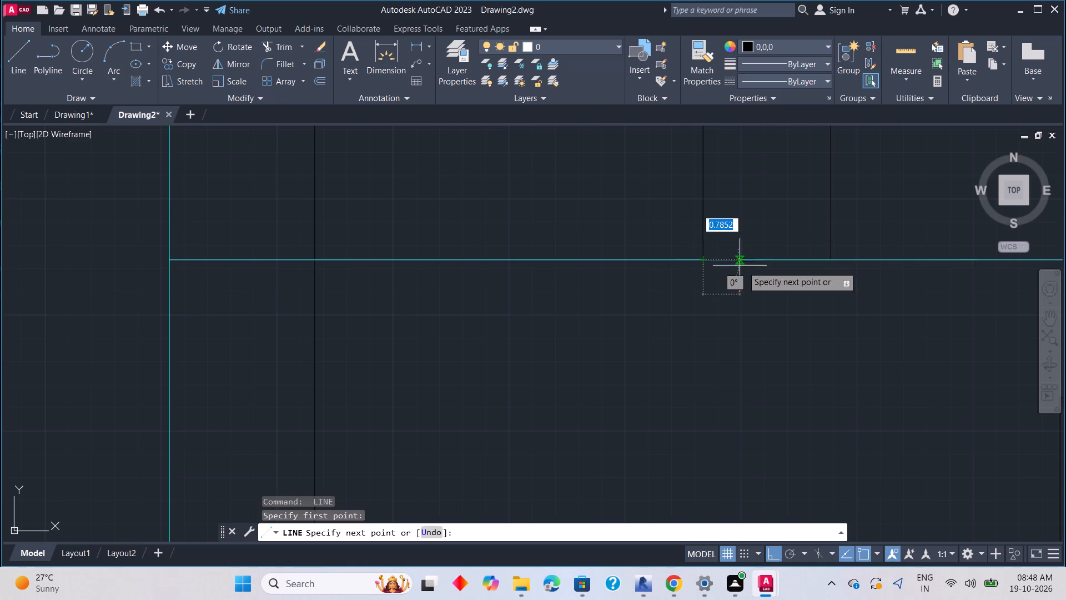
{"action": "left_click", "coordinate": [828, 260]}
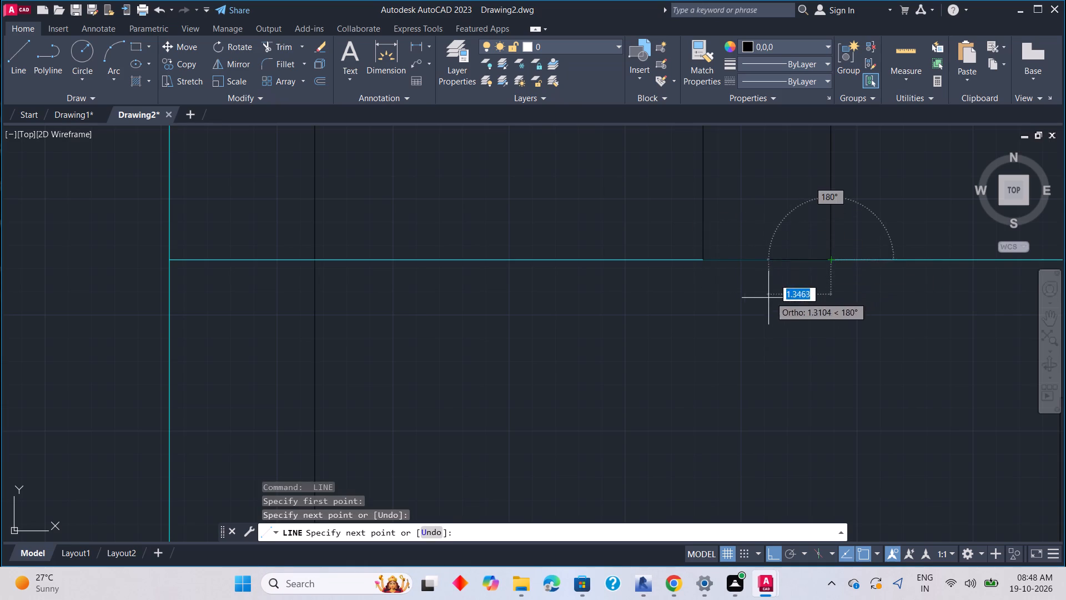
{"action": "key", "text": "Escape"}
Delete the stray short black dash between the upper and lower circuits' left switch columns.
{"action": "scroll", "coordinate": [765, 298], "scroll_direction": "down", "scroll_amount": 5}
{"action": "scroll", "coordinate": [736, 403], "scroll_direction": "down", "scroll_amount": 3}
{"action": "middle_click_drag", "start_coordinate": [742, 393], "coordinate": [758, 313]}
{"action": "scroll", "coordinate": [758, 312], "scroll_direction": "up", "scroll_amount": 1}
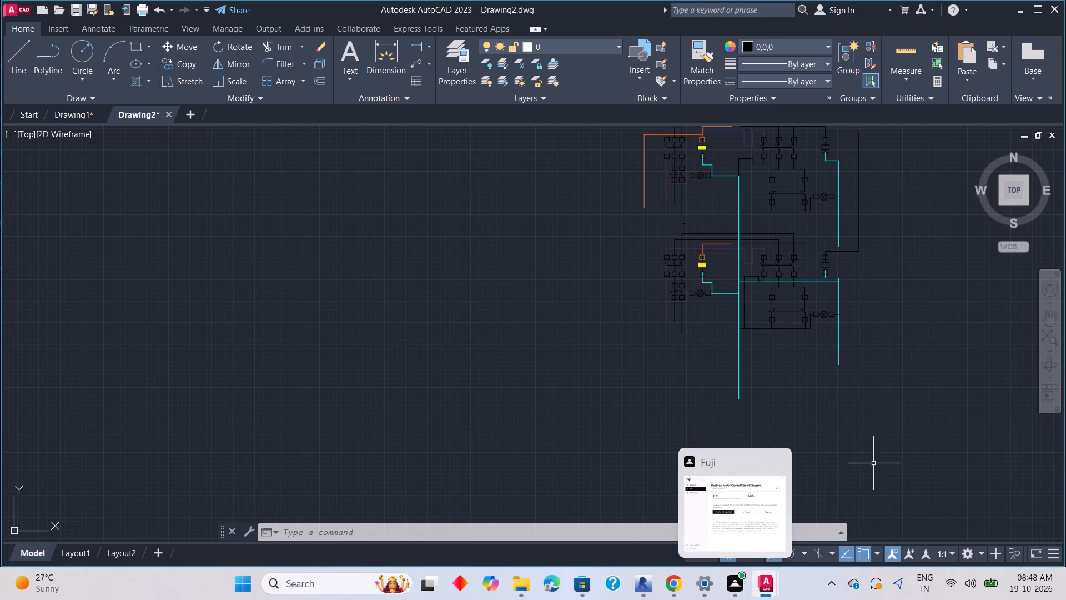
{"action": "scroll", "coordinate": [845, 408], "scroll_direction": "down", "scroll_amount": 2}
{"action": "middle_click_drag", "start_coordinate": [830, 376], "coordinate": [801, 427]}
{"action": "scroll", "coordinate": [778, 406], "scroll_direction": "up", "scroll_amount": 2}
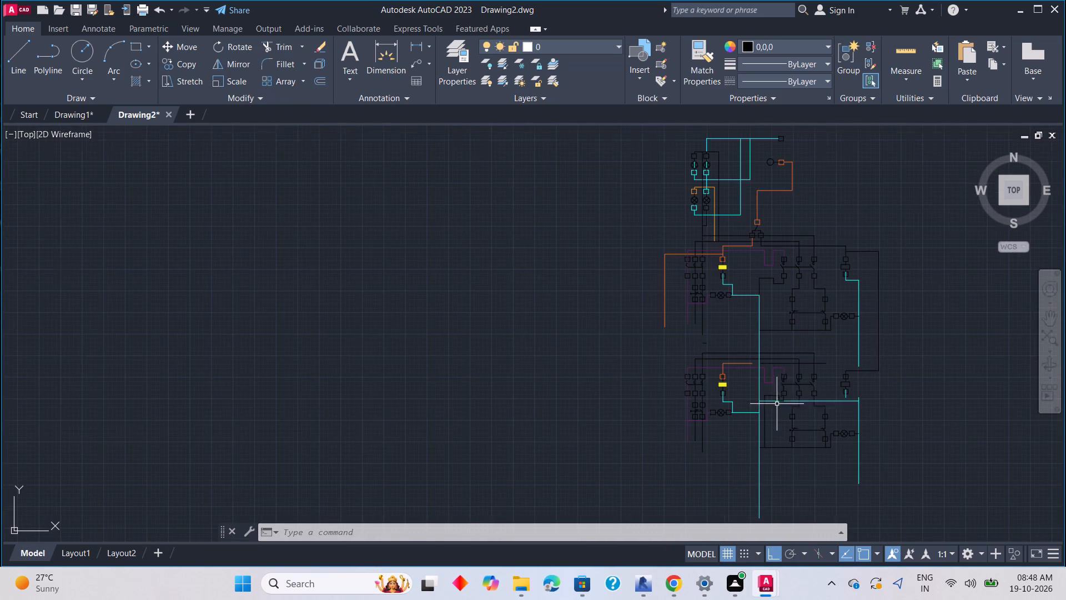
{"action": "middle_click_drag", "start_coordinate": [790, 388], "coordinate": [768, 385]}
{"action": "scroll", "coordinate": [691, 329], "scroll_direction": "up", "scroll_amount": 2}
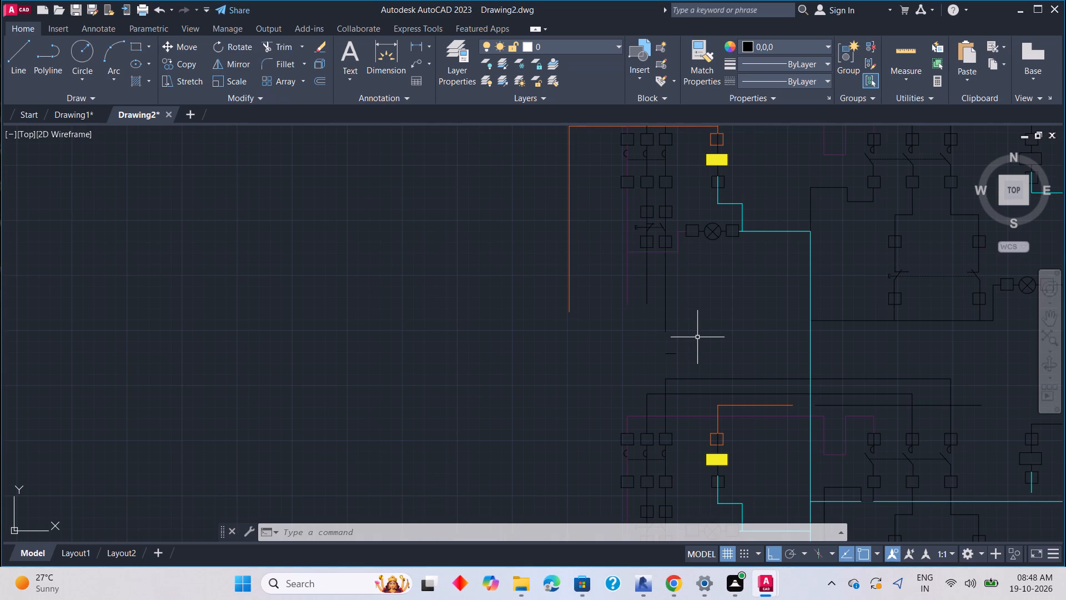
{"action": "left_click", "coordinate": [672, 352]}
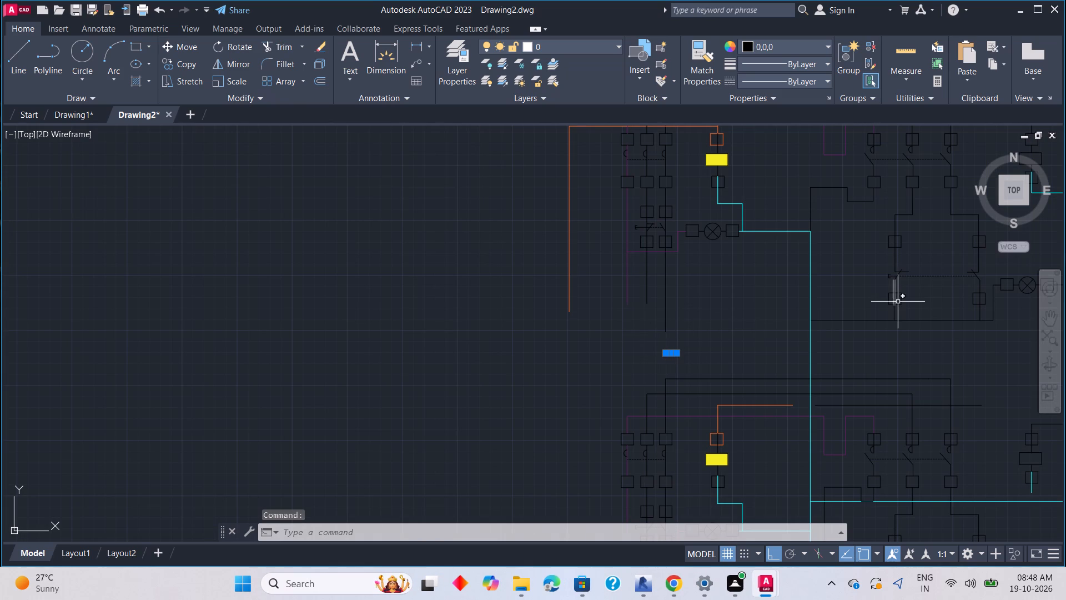
{"action": "key", "text": "Delete"}
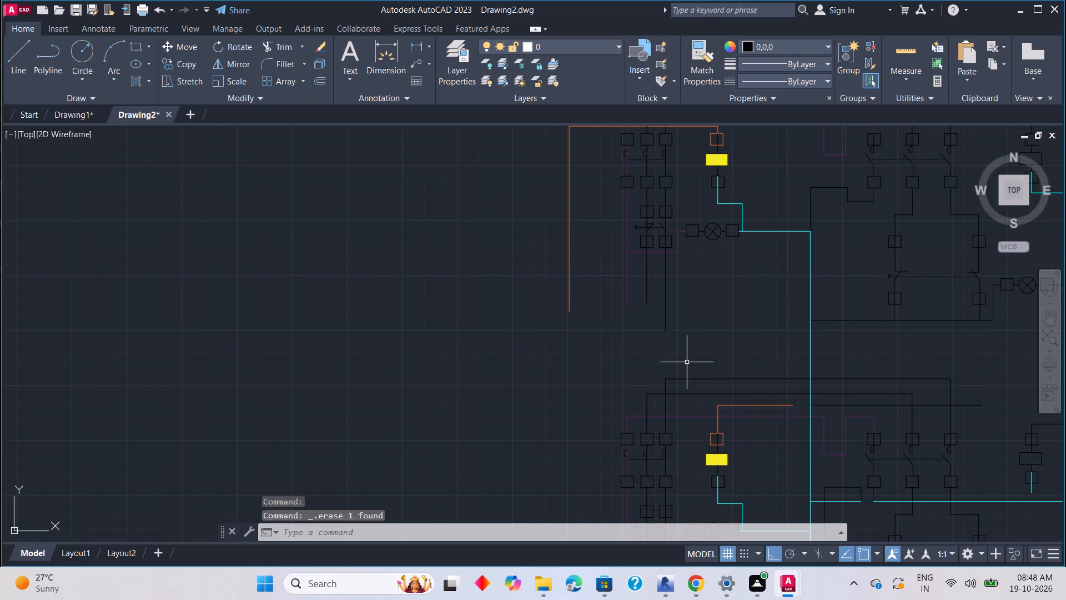
Extend the upper circuit's two black and one purple left-hand vertical wires down to the lower circuit's matching horizontal wires.
{"action": "key", "text": "e"}
{"action": "key", "text": "x"}
{"action": "key", "text": "space"}
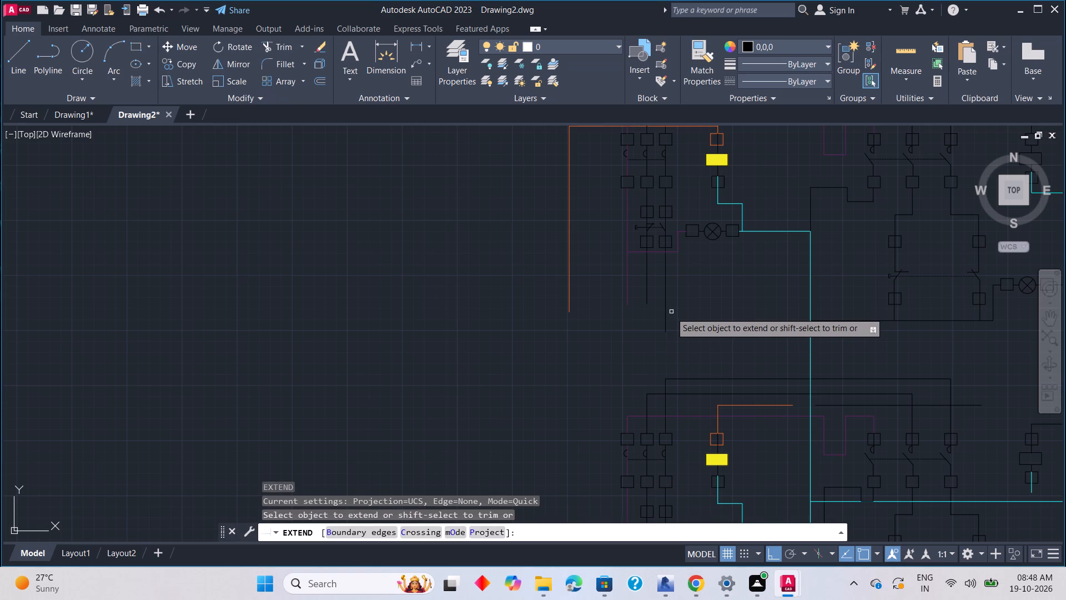
{"action": "left_click", "coordinate": [667, 318]}
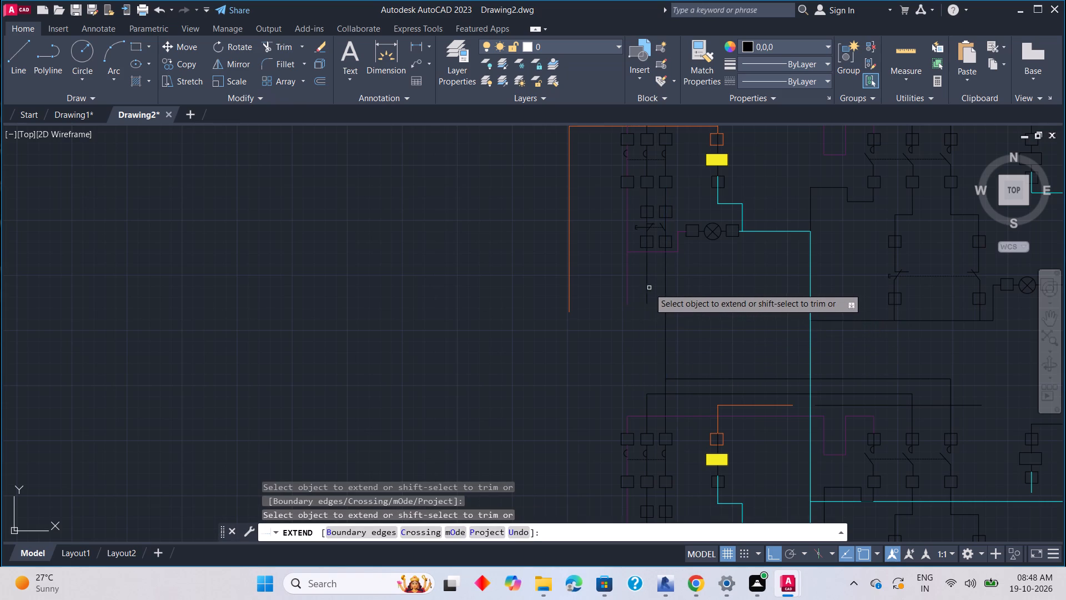
{"action": "left_click", "coordinate": [647, 291]}
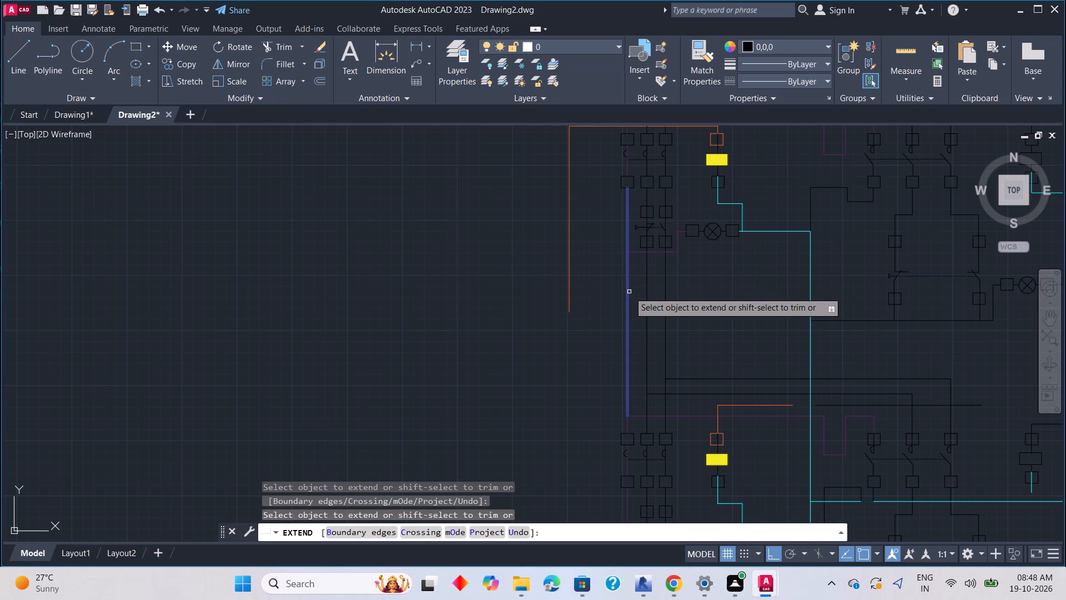
{"action": "left_click", "coordinate": [628, 293]}
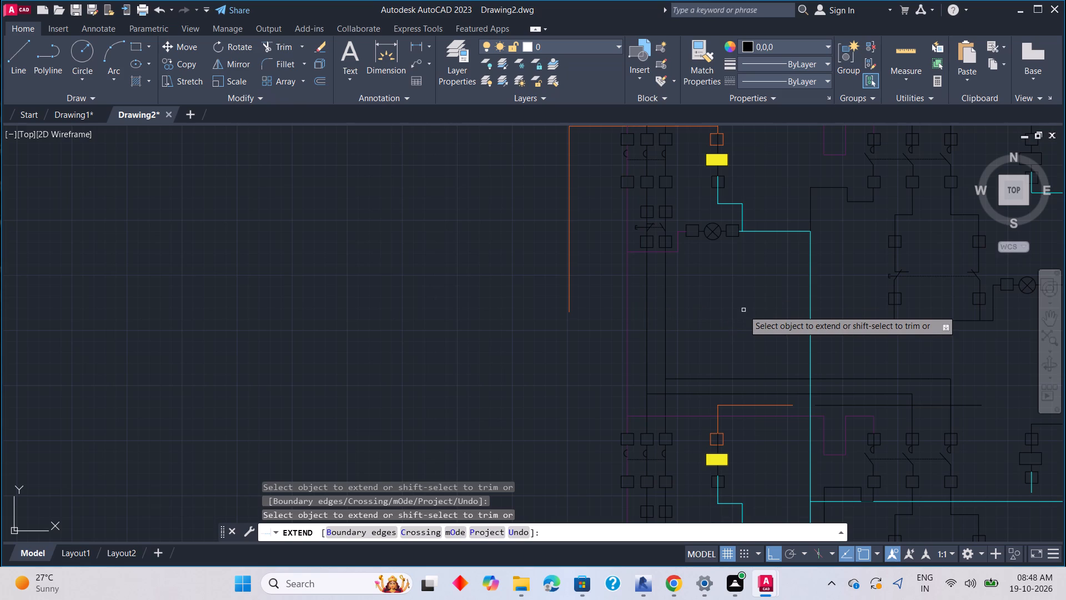
{"action": "key", "text": "Escape"}
Trim the black and purple wire ends hanging below the lower circuit's left switch group.
{"action": "scroll", "coordinate": [741, 309], "scroll_direction": "down", "scroll_amount": 2}
{"action": "scroll", "coordinate": [723, 340], "scroll_direction": "up", "scroll_amount": 1}
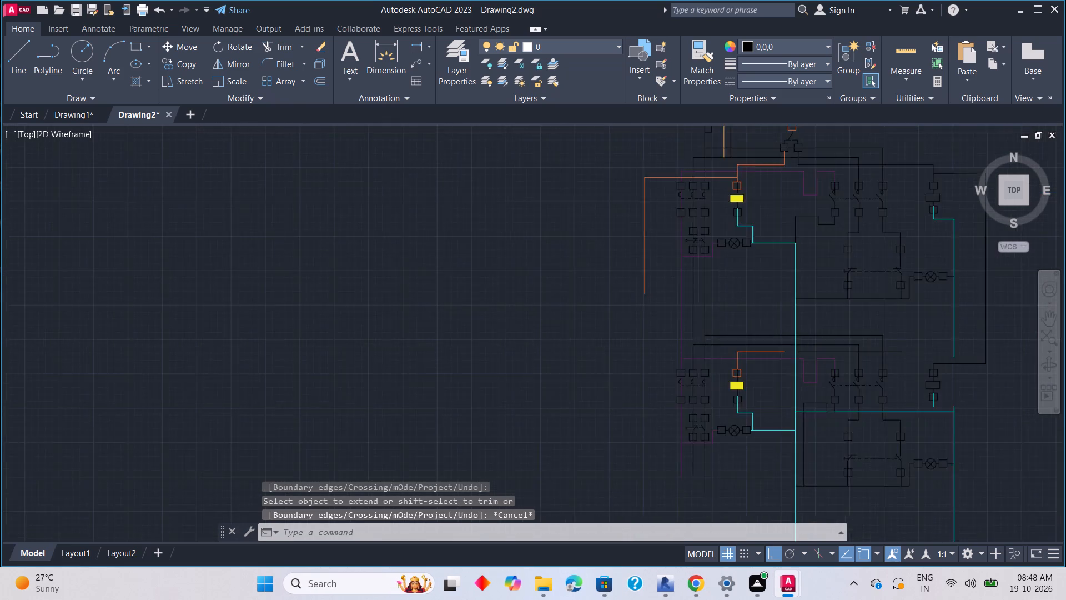
{"action": "scroll", "coordinate": [708, 360], "scroll_direction": "up", "scroll_amount": 1}
{"action": "middle_click_drag", "start_coordinate": [709, 392], "coordinate": [707, 341]}
{"action": "scroll", "coordinate": [721, 186], "scroll_direction": "down", "scroll_amount": 1}
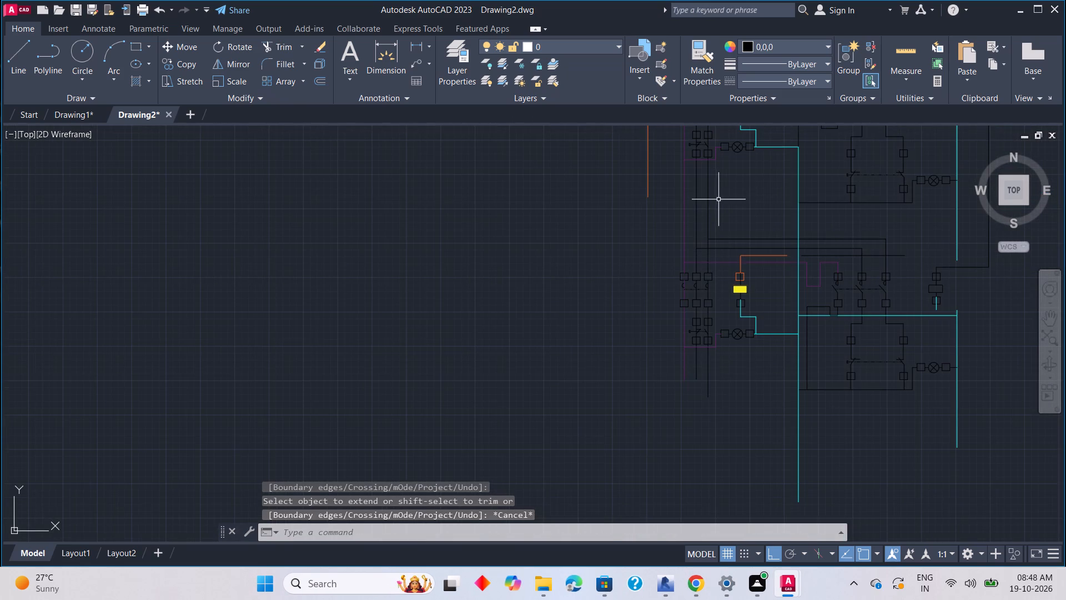
{"action": "middle_click_drag", "start_coordinate": [718, 199], "coordinate": [663, 246]}
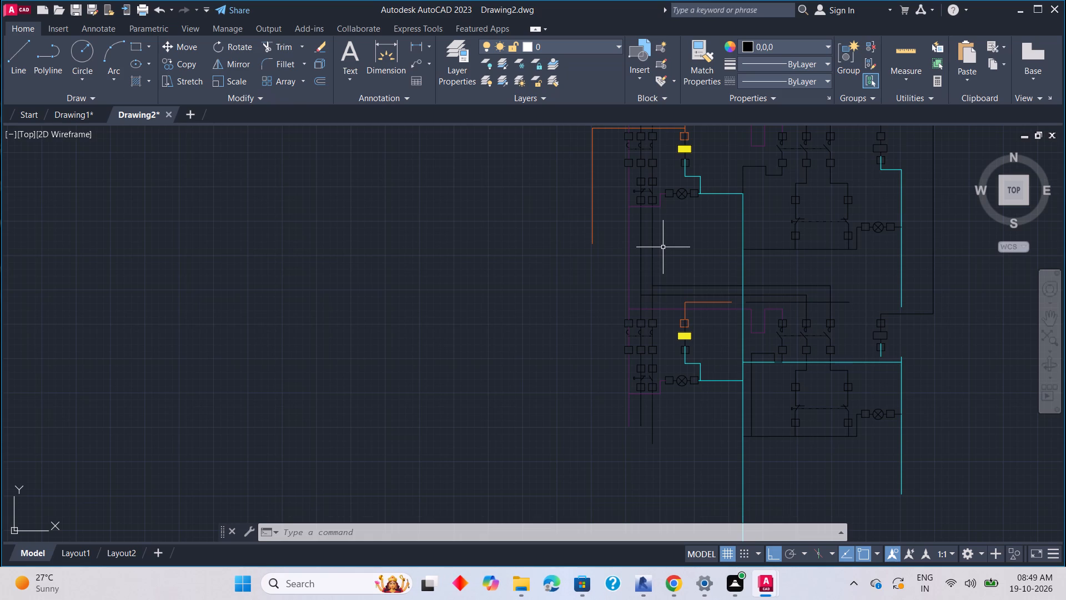
{"action": "middle_click_drag", "start_coordinate": [760, 465], "coordinate": [724, 387]}
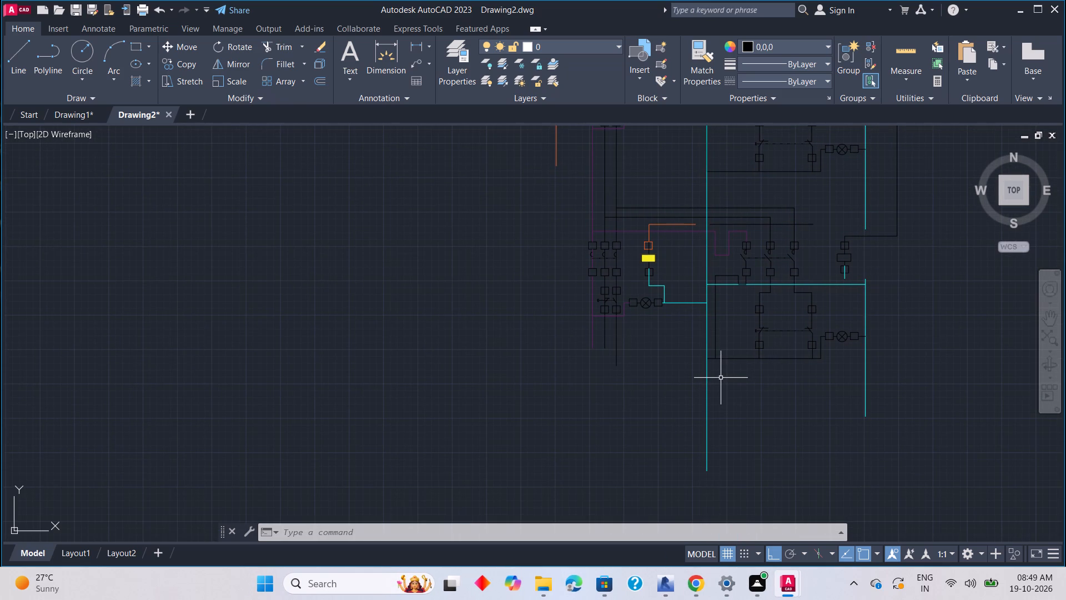
{"action": "type", "text": "tr"}
{"action": "key", "text": "space"}
{"action": "scroll", "coordinate": [651, 364], "scroll_direction": "up", "scroll_amount": 4}
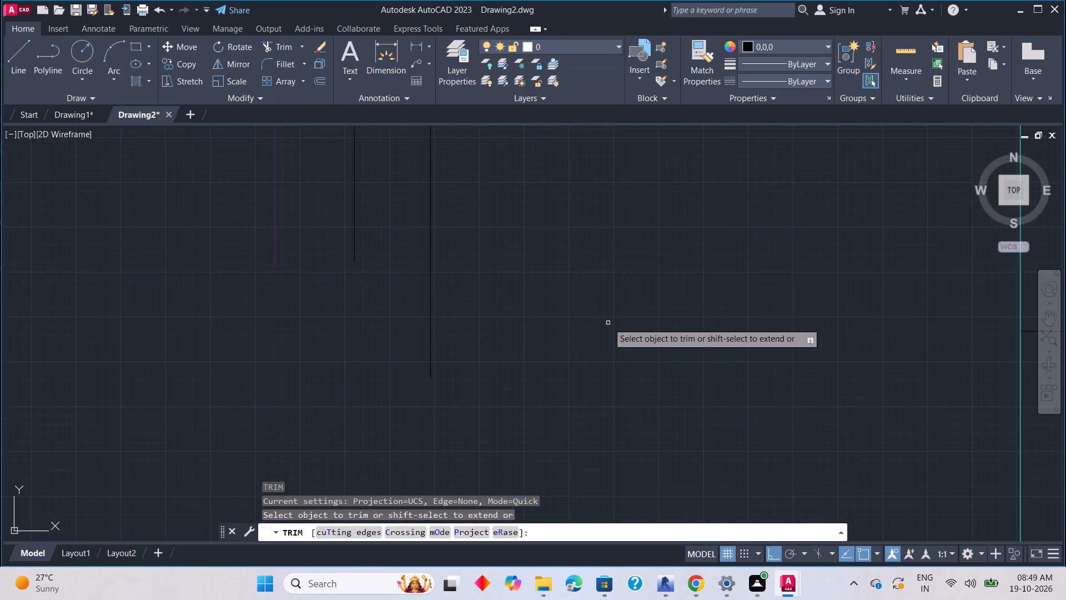
{"action": "middle_click_drag", "start_coordinate": [607, 321], "coordinate": [740, 599]}
{"action": "left_click_drag", "start_coordinate": [393, 413], "coordinate": [685, 464]}
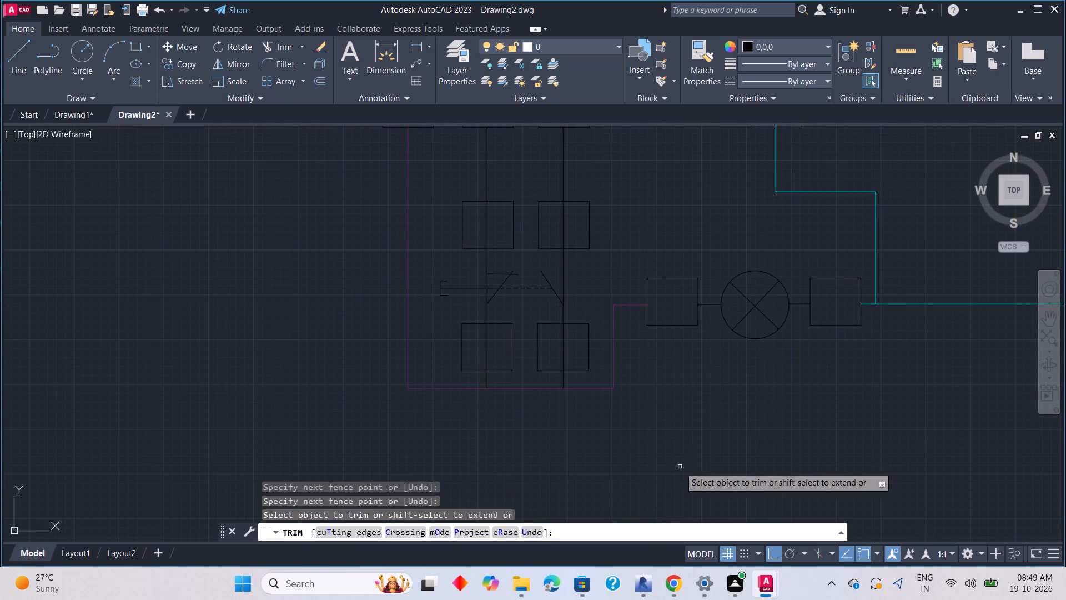
Trim the lower circuit's bottom black wire between the long cyan vertical and the black loop's left side.
{"action": "scroll", "coordinate": [701, 441], "scroll_direction": "down", "scroll_amount": 1}
{"action": "middle_click_drag", "start_coordinate": [746, 422], "coordinate": [369, 321]}
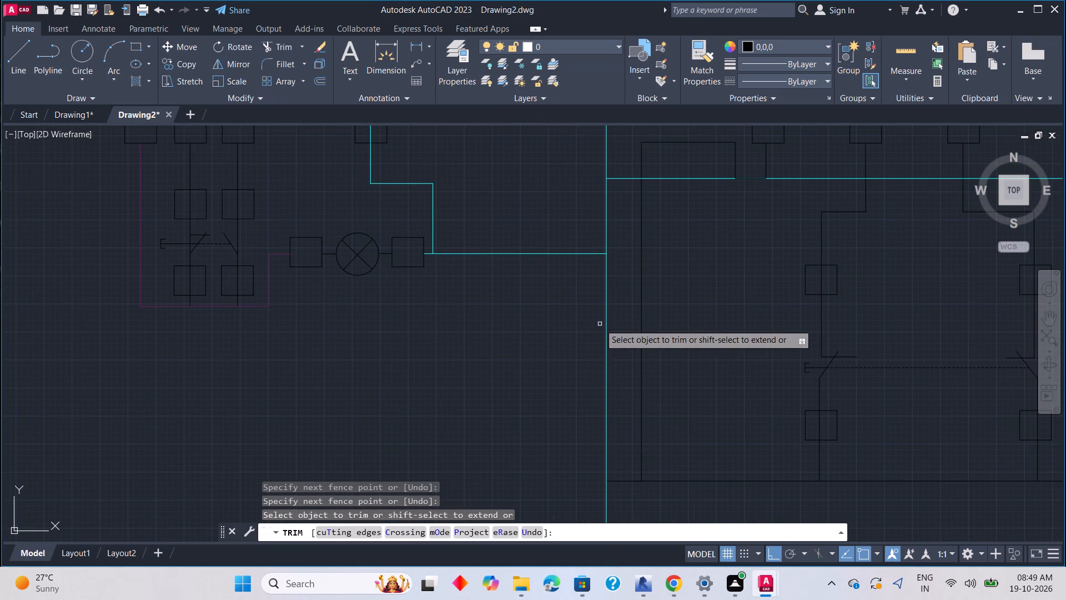
{"action": "middle_click_drag", "start_coordinate": [595, 347], "coordinate": [565, 196]}
{"action": "scroll", "coordinate": [553, 321], "scroll_direction": "down", "scroll_amount": 1}
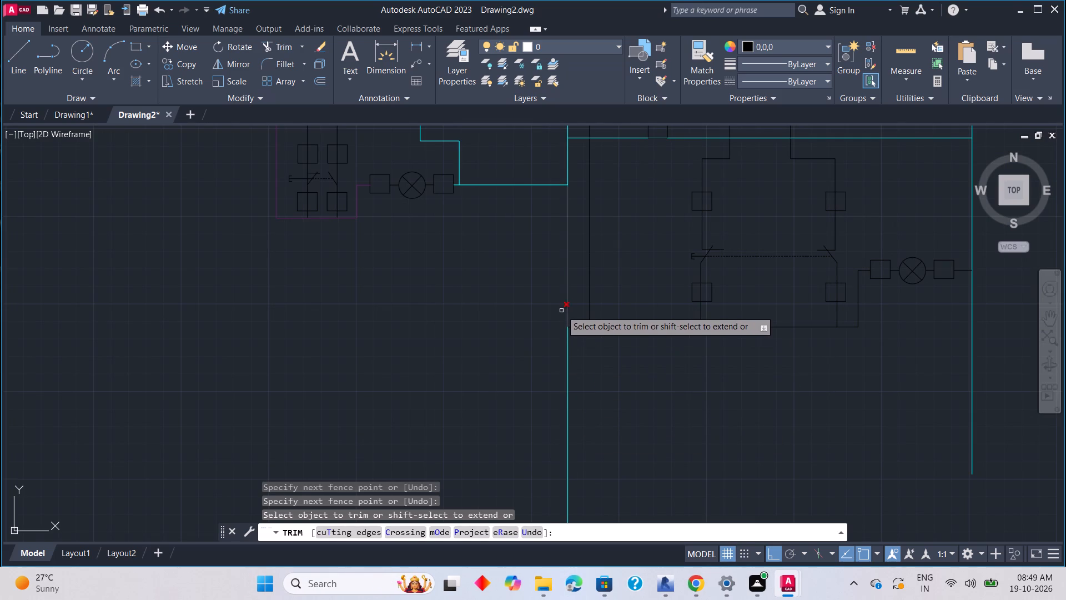
{"action": "left_click", "coordinate": [577, 326]}
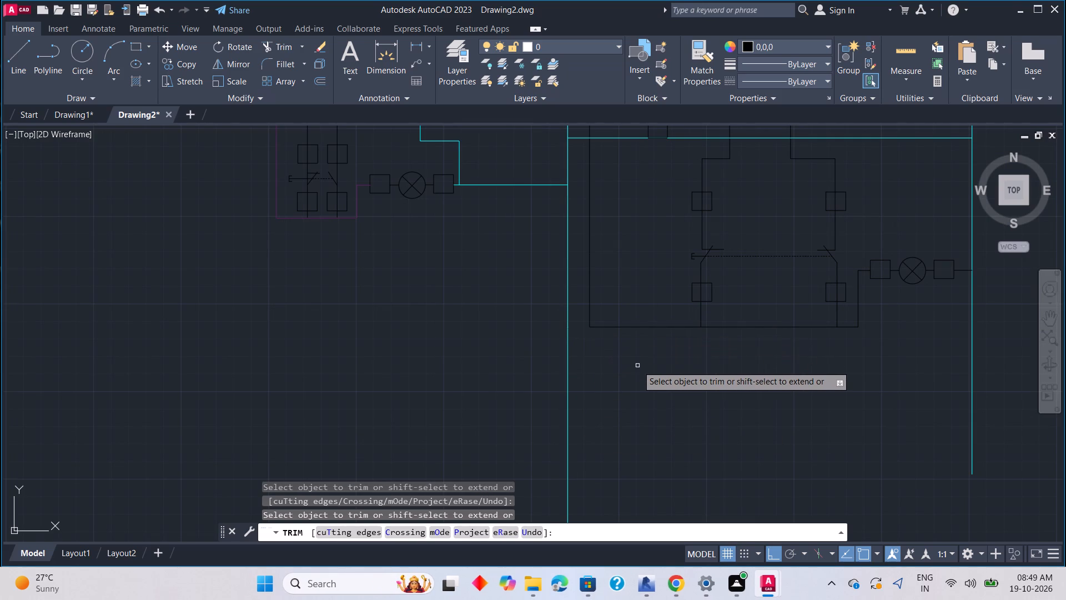
Trim the lower circuit's right-hand cyan vertical wire below its junction with the right lamp.
{"action": "scroll", "coordinate": [637, 366], "scroll_direction": "down", "scroll_amount": 3}
{"action": "middle_click_drag", "start_coordinate": [647, 383], "coordinate": [584, 389]}
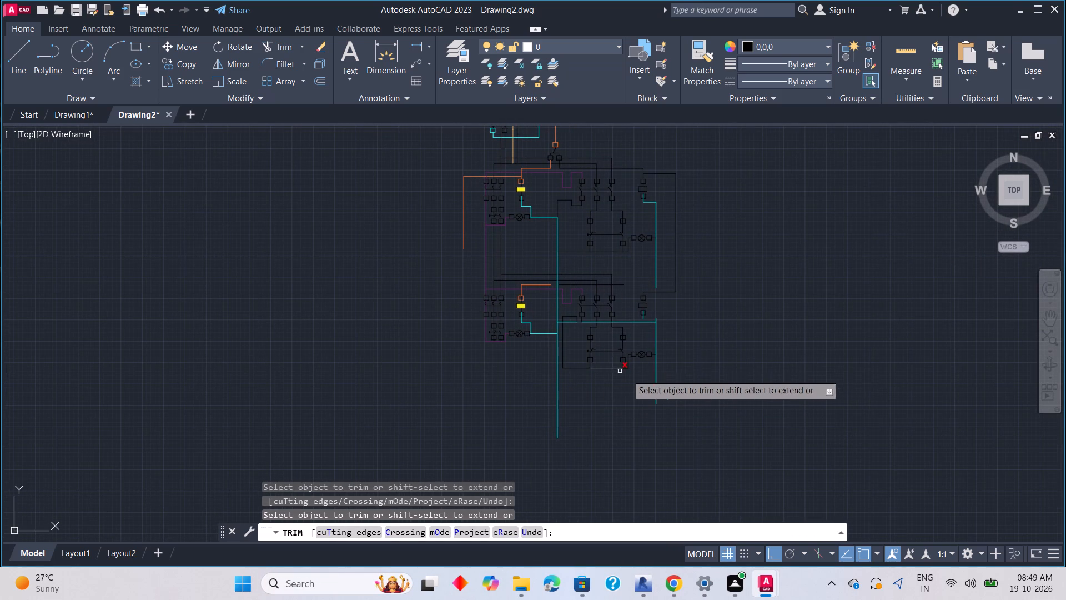
{"action": "left_click", "coordinate": [656, 370]}
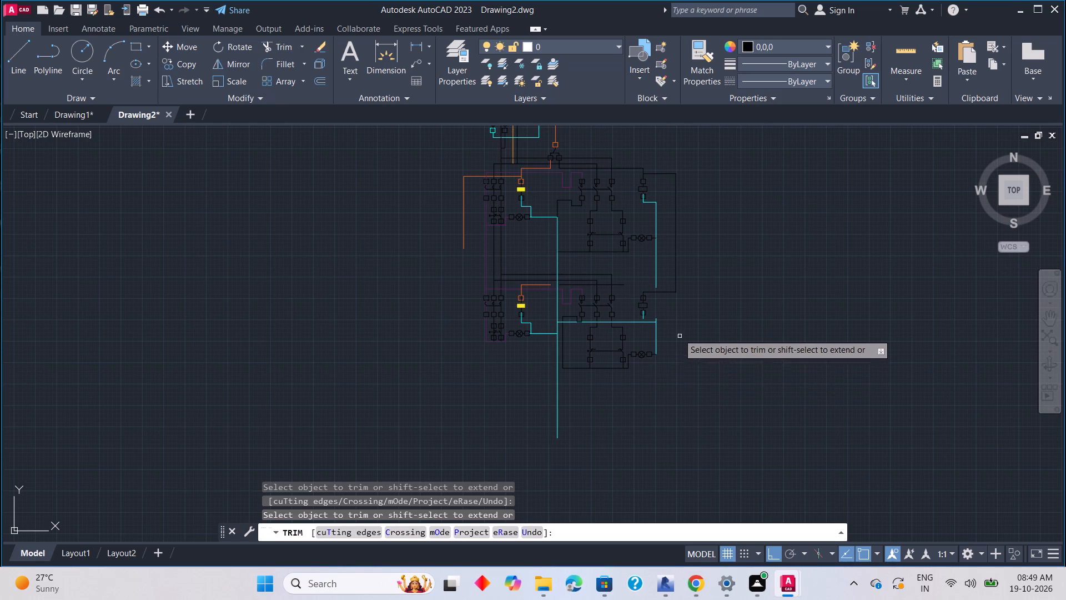
{"action": "scroll", "coordinate": [656, 339], "scroll_direction": "up", "scroll_amount": 4}
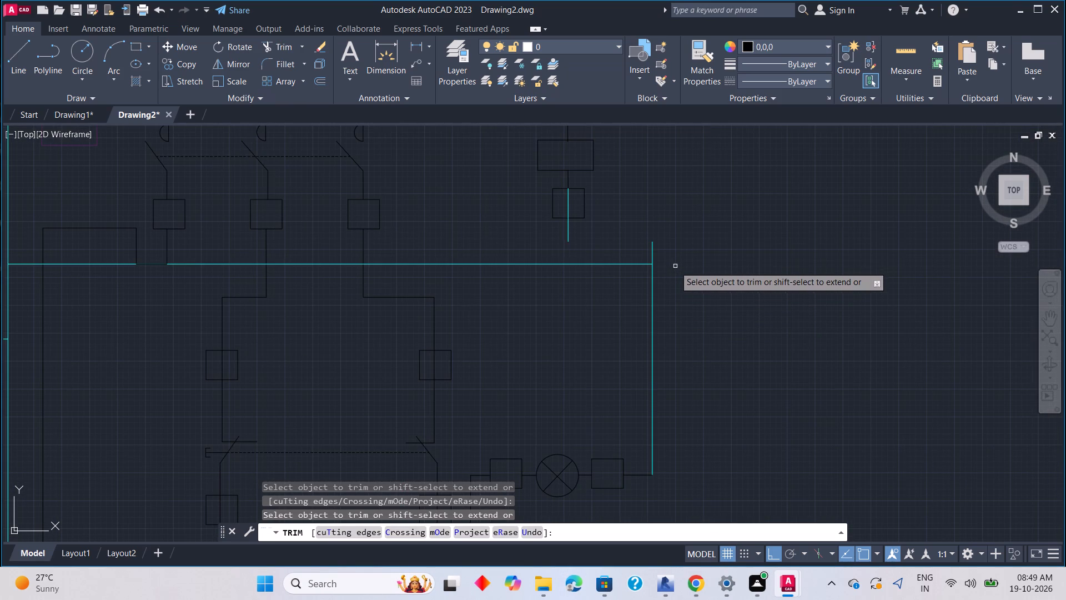
{"action": "scroll", "coordinate": [653, 245], "scroll_direction": "down", "scroll_amount": 3}
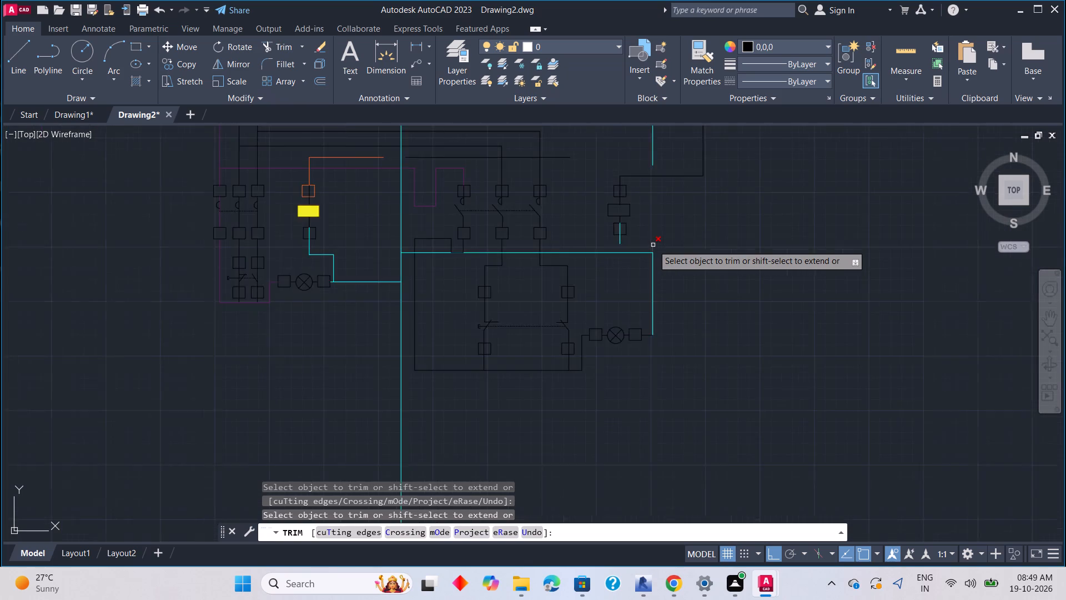
{"action": "middle_click_drag", "start_coordinate": [661, 239], "coordinate": [668, 285]}
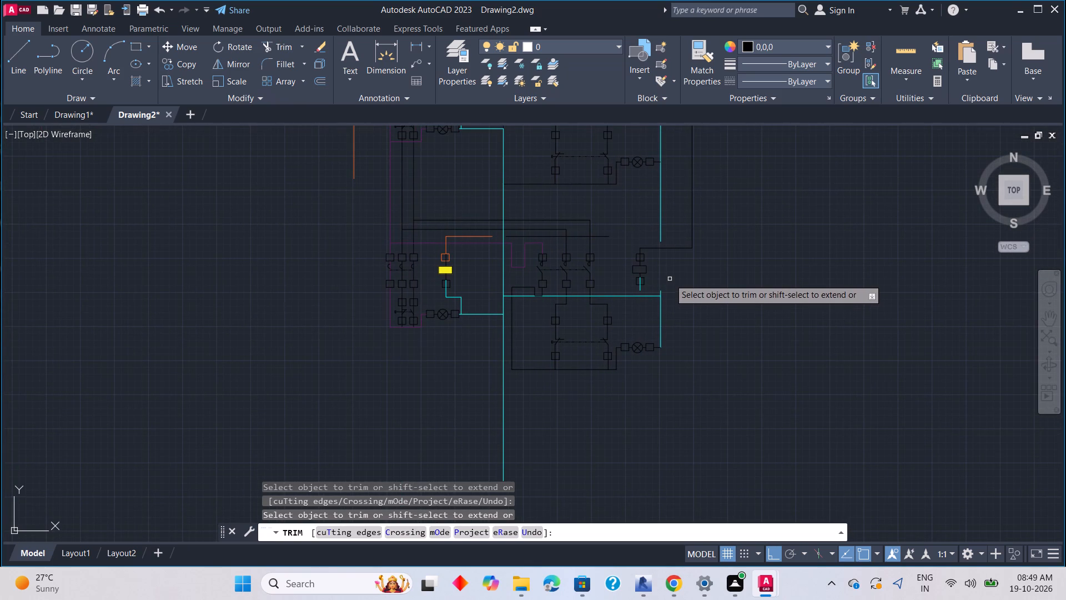
{"action": "key", "text": "Escape"}
Extend the lower circuit's right-hand component wire to the horizontal cyan wire, and the upper right cyan vertical down to the lower one.
{"action": "key", "text": "e"}
{"action": "key", "text": "x"}
{"action": "key", "text": "space"}
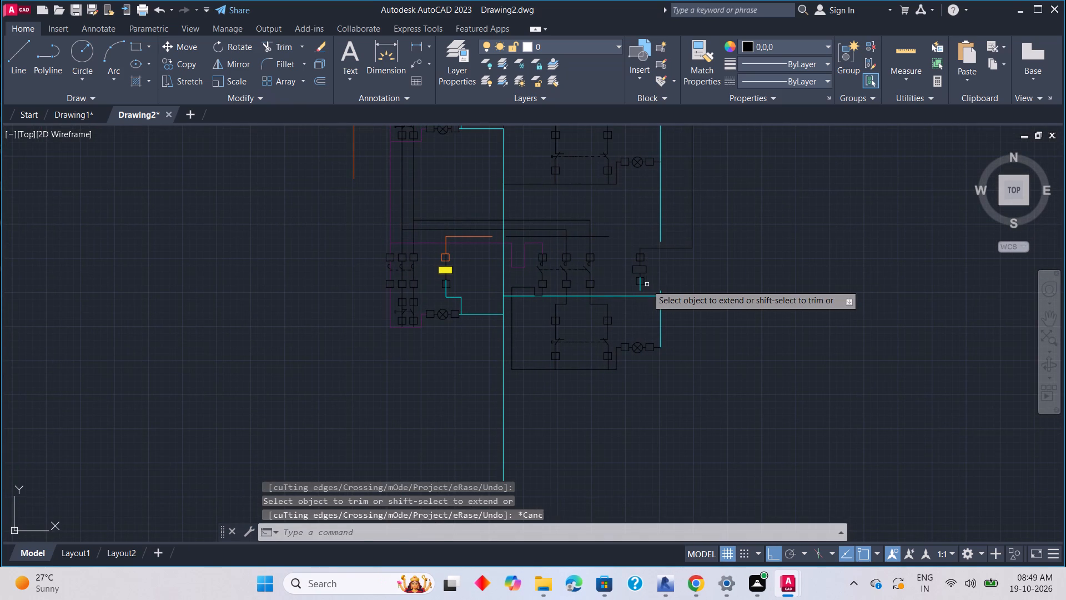
{"action": "scroll", "coordinate": [643, 289], "scroll_direction": "up", "scroll_amount": 3}
{"action": "left_click", "coordinate": [633, 282]}
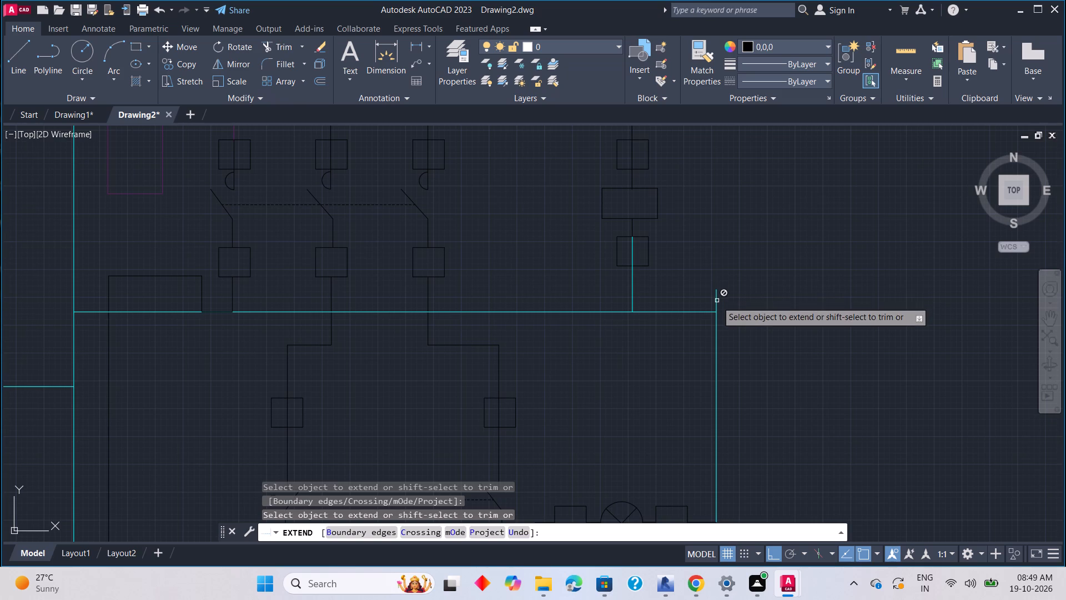
{"action": "left_click", "coordinate": [717, 301]}
{"action": "middle_click_drag", "start_coordinate": [697, 260], "coordinate": [686, 293]}
{"action": "scroll", "coordinate": [690, 276], "scroll_direction": "down", "scroll_amount": 2}
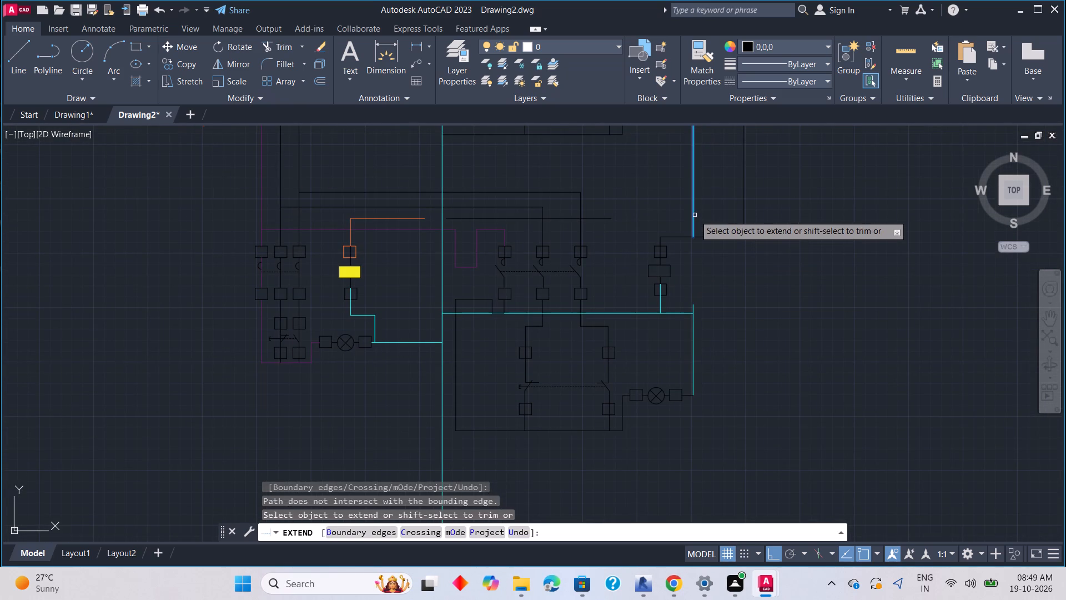
{"action": "left_click", "coordinate": [695, 215]}
{"action": "left_click", "coordinate": [694, 309]}
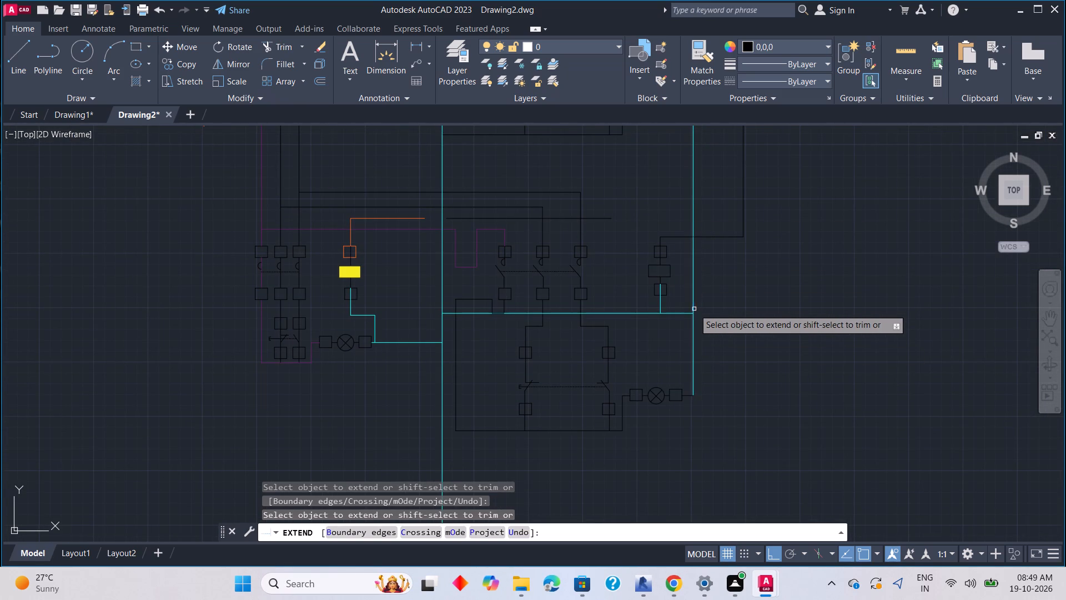
{"action": "key", "text": "Escape"}
Draw a stepped cyan line from the lower right lamp's wire end, rising about 8.5 units, and back to the long cyan vertical.
{"action": "scroll", "coordinate": [737, 296], "scroll_direction": "down", "scroll_amount": 3}
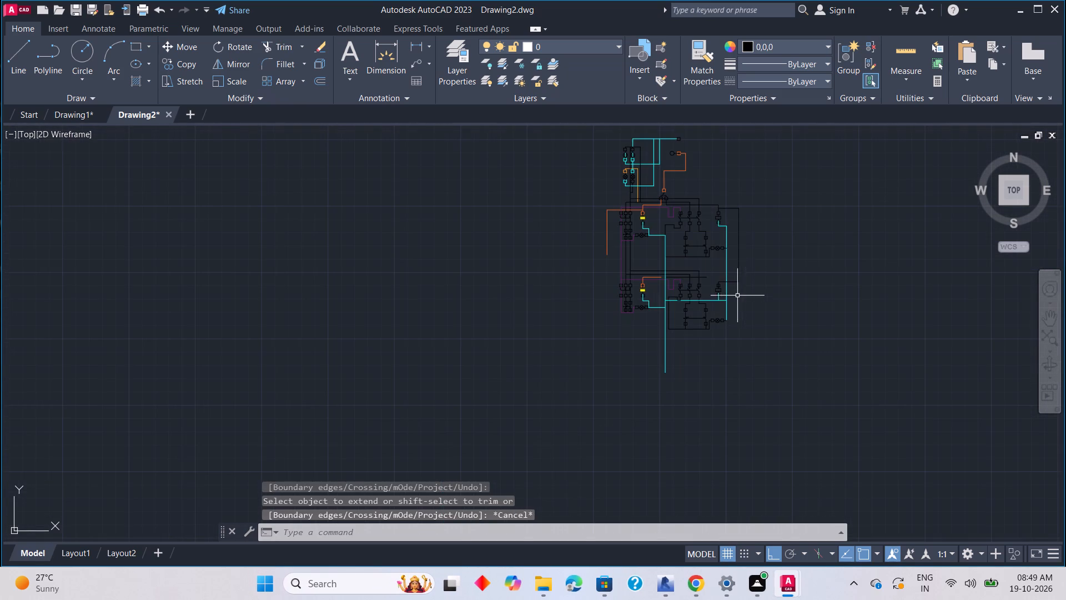
{"action": "scroll", "coordinate": [731, 307], "scroll_direction": "up", "scroll_amount": 1}
{"action": "middle_click_drag", "start_coordinate": [735, 304], "coordinate": [660, 322]}
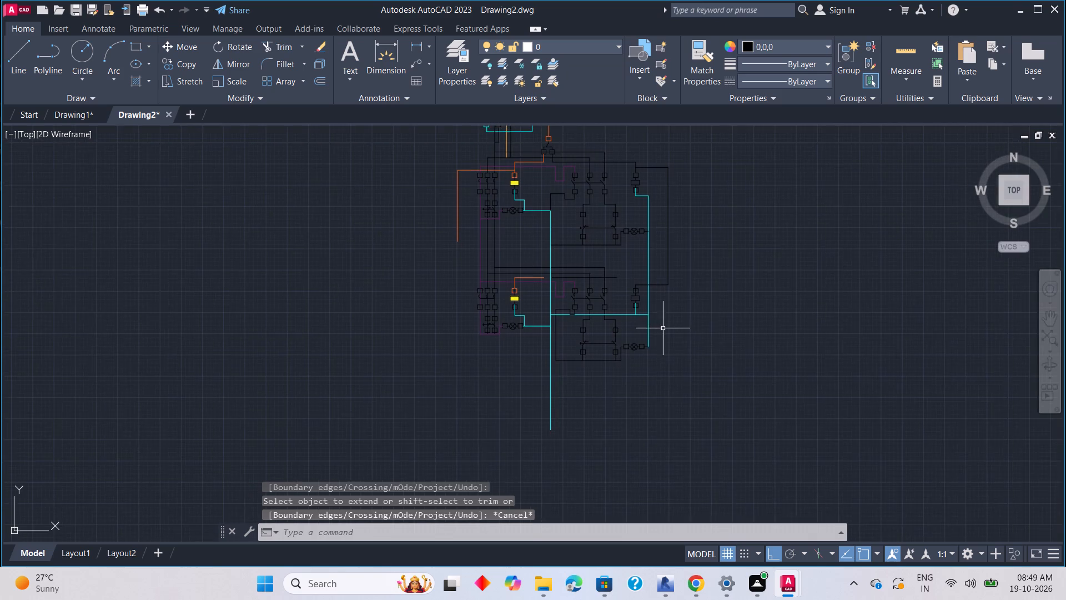
{"action": "scroll", "coordinate": [663, 328], "scroll_direction": "up", "scroll_amount": 3}
{"action": "middle_click_drag", "start_coordinate": [620, 424], "coordinate": [581, 361]}
{"action": "scroll", "coordinate": [577, 354], "scroll_direction": "up", "scroll_amount": 1}
{"action": "key", "text": "l"}
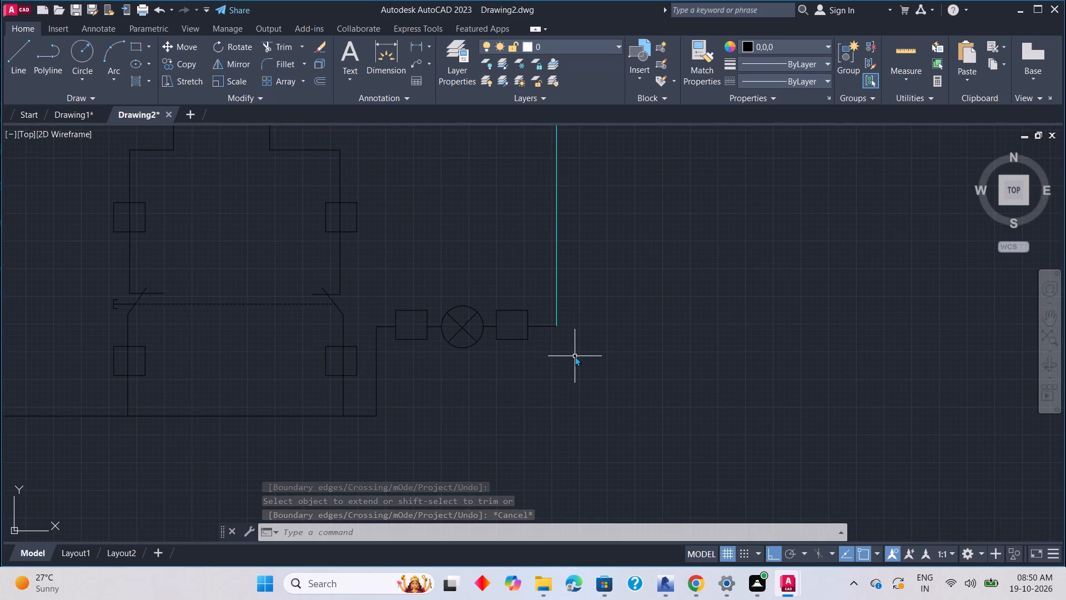
{"action": "key", "text": "space"}
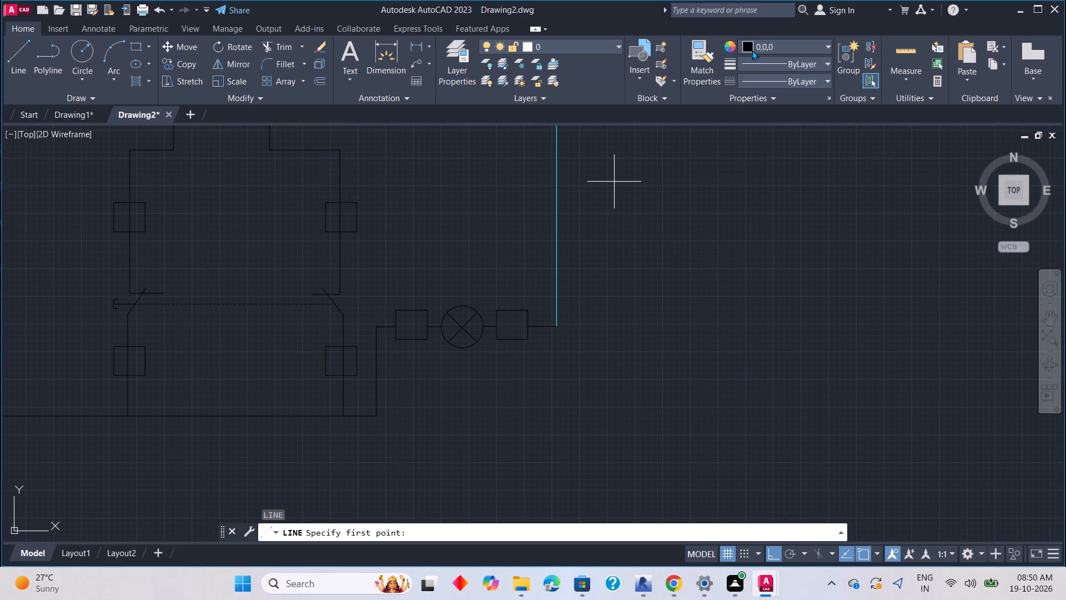
{"action": "left_click", "coordinate": [752, 50]}
{"action": "left_click", "coordinate": [792, 183]}
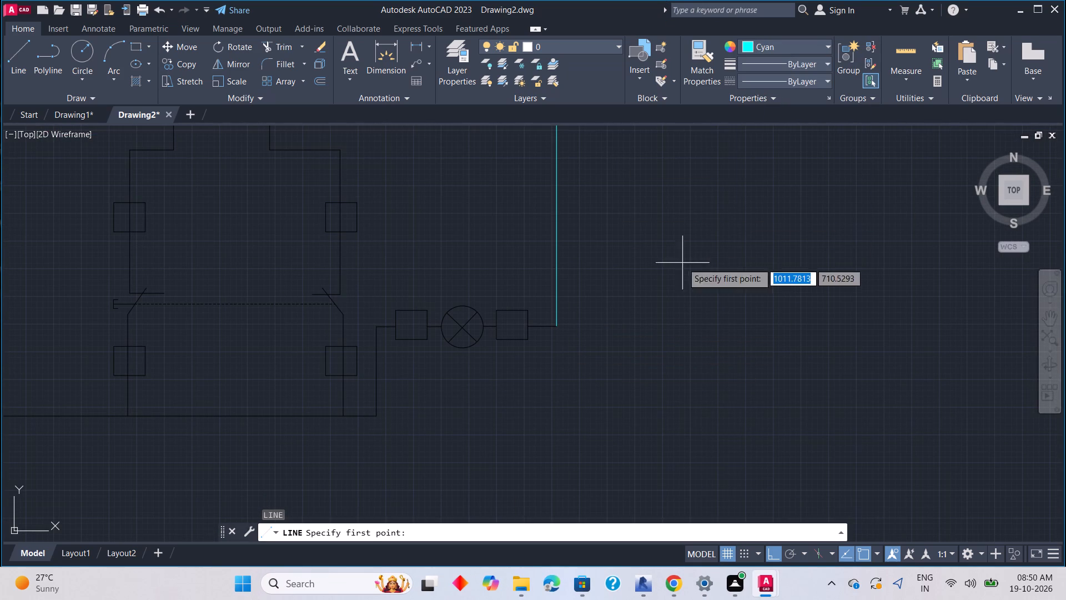
{"action": "left_click", "coordinate": [561, 326]}
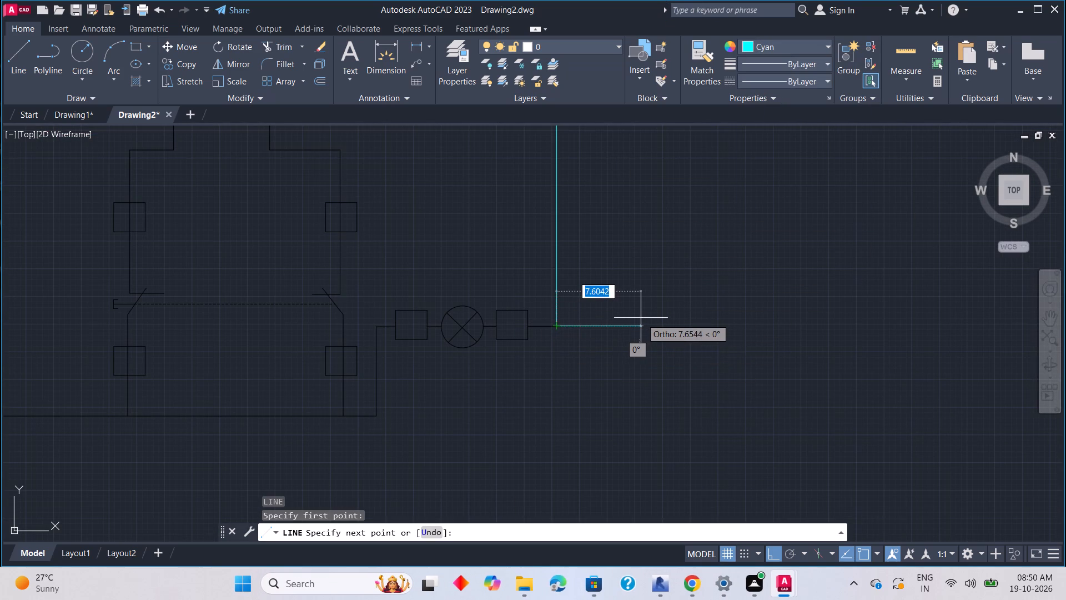
{"action": "left_click", "coordinate": [585, 324]}
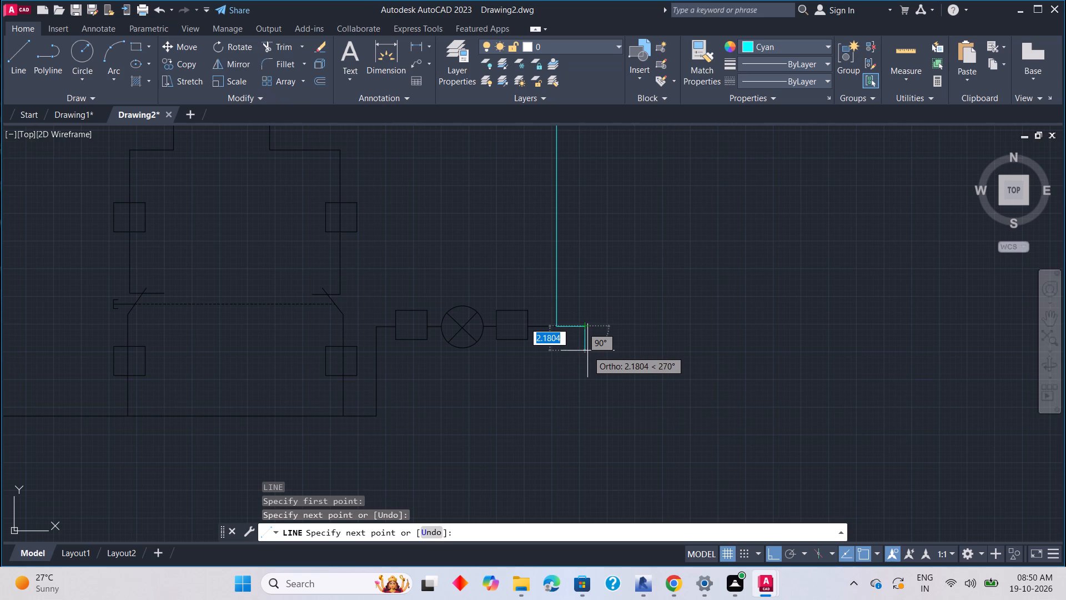
{"action": "left_click_drag", "start_coordinate": [590, 355], "coordinate": [595, 353]}
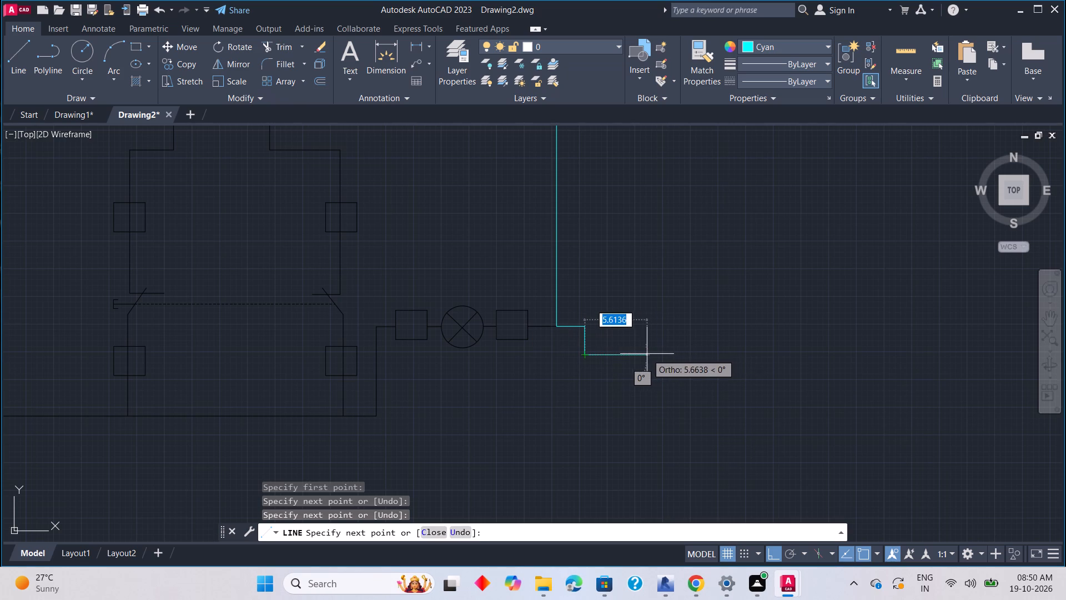
{"action": "left_click_drag", "start_coordinate": [640, 354], "coordinate": [640, 349]}
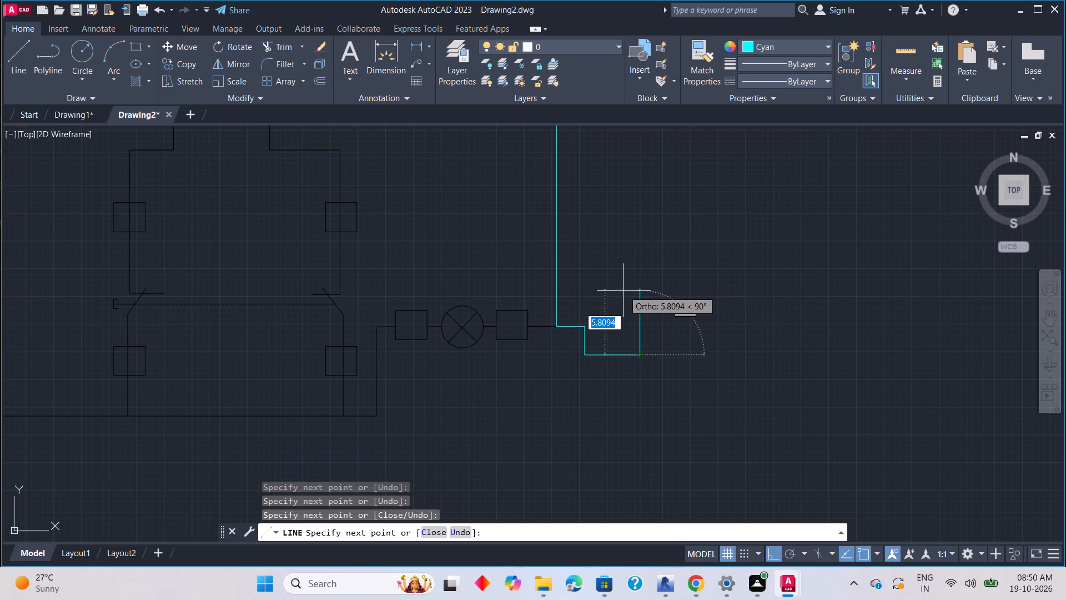
{"action": "scroll", "coordinate": [625, 291], "scroll_direction": "down", "scroll_amount": 3}
{"action": "middle_click_drag", "start_coordinate": [630, 294], "coordinate": [665, 327]}
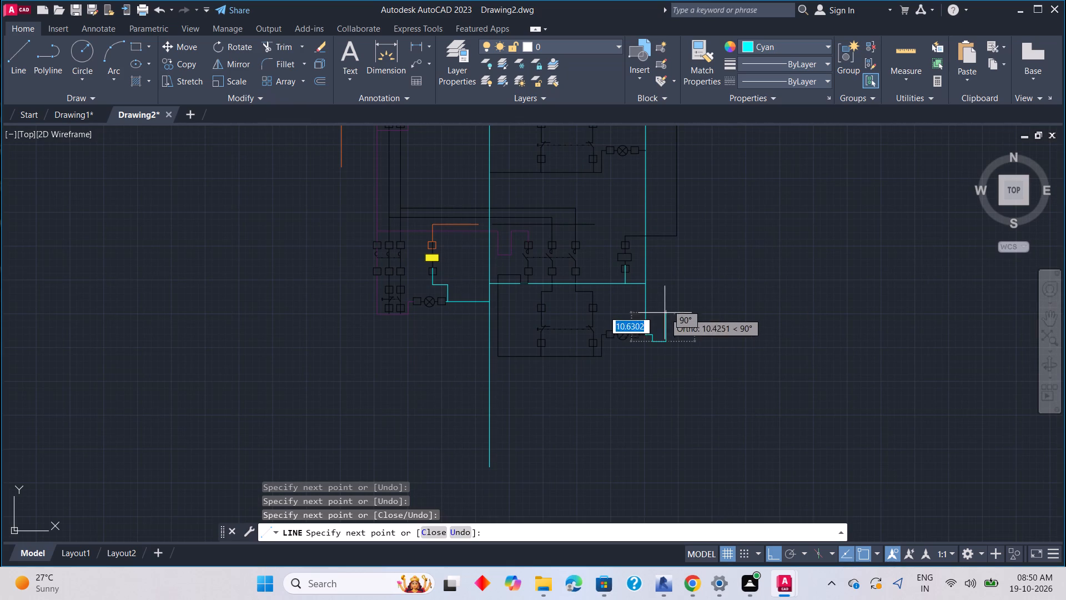
{"action": "scroll", "coordinate": [665, 314], "scroll_direction": "up", "scroll_amount": 2}
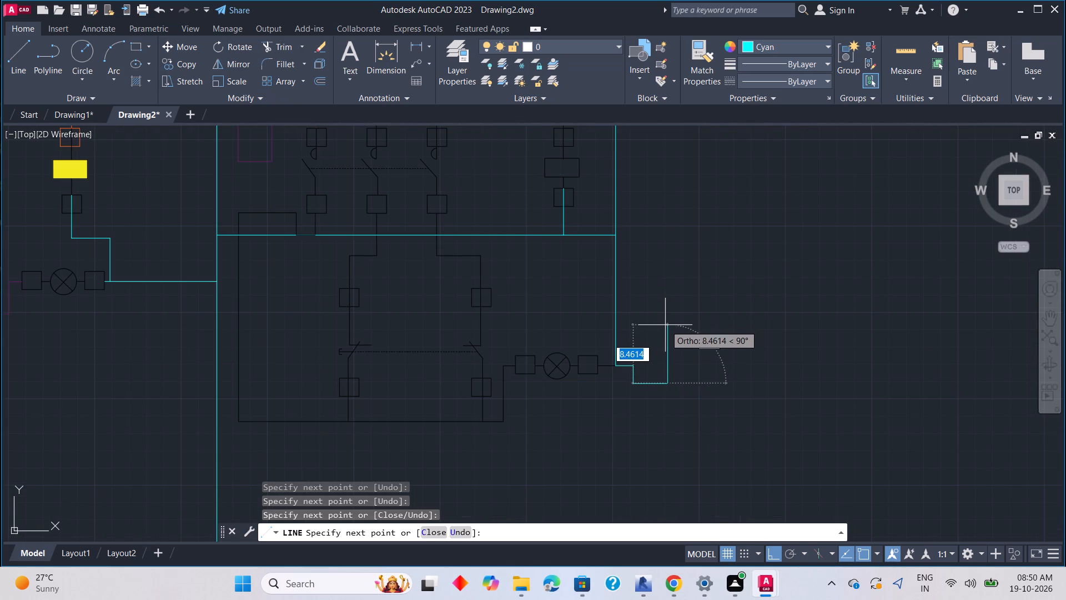
{"action": "left_click", "coordinate": [665, 325]}
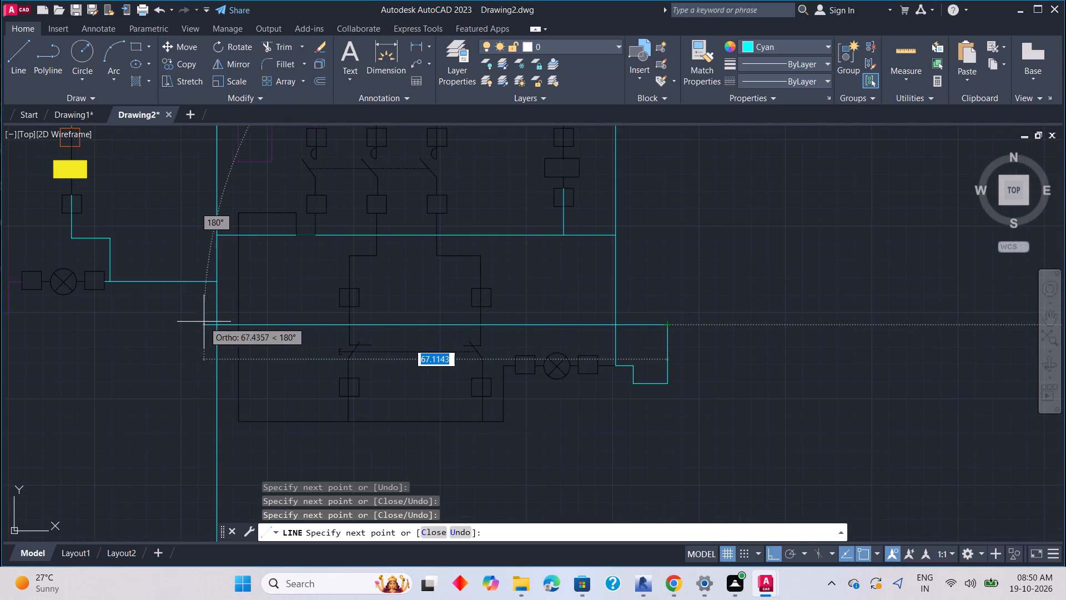
{"action": "left_click", "coordinate": [217, 324]}
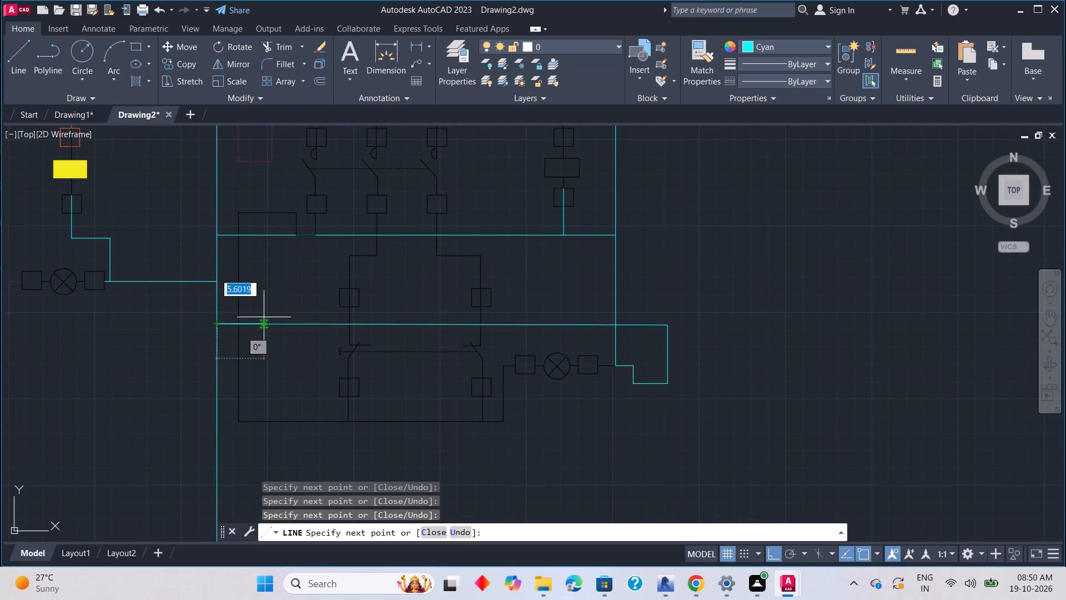
{"action": "key", "text": "Escape"}
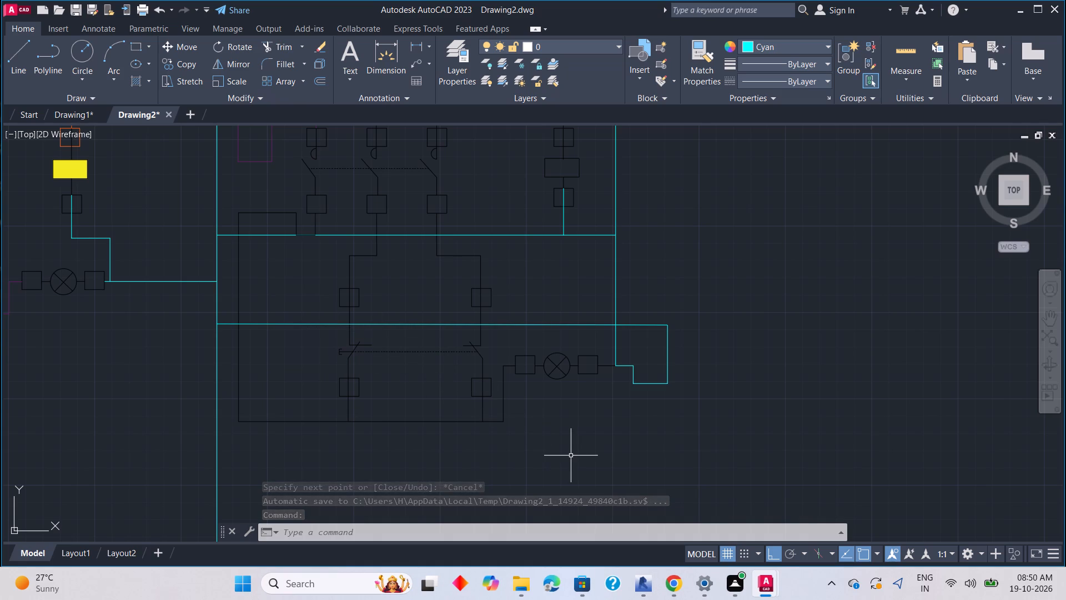
Change the colour of the terminal square between the lower right lamp and the cyan wire to Cyan.
{"action": "scroll", "coordinate": [456, 447], "scroll_direction": "down", "scroll_amount": 1}
{"action": "middle_click_drag", "start_coordinate": [425, 426], "coordinate": [569, 471]}
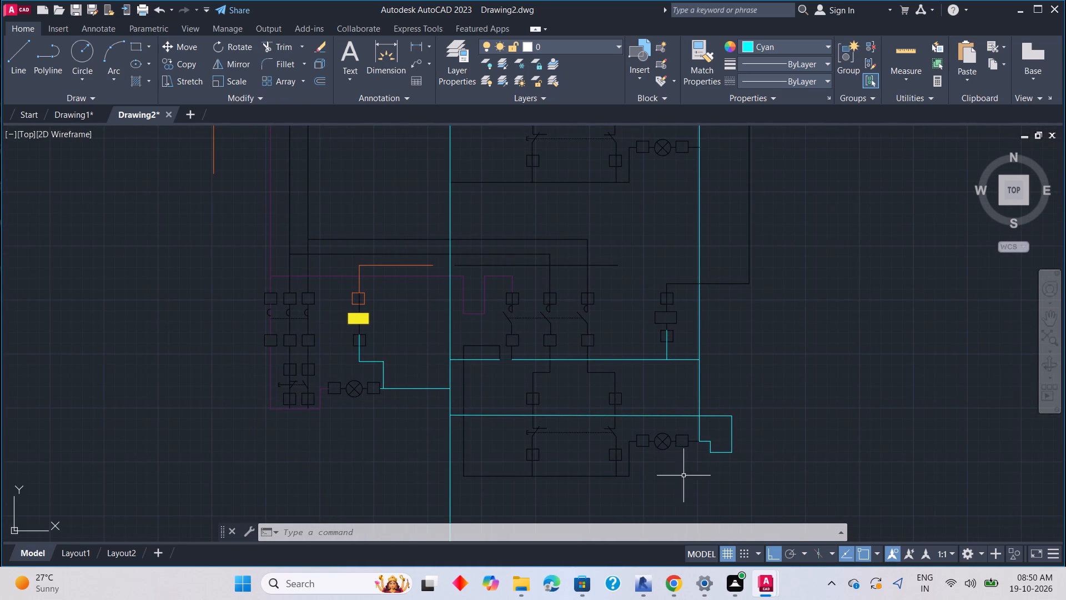
{"action": "scroll", "coordinate": [698, 431], "scroll_direction": "up", "scroll_amount": 4}
{"action": "middle_click_drag", "start_coordinate": [682, 454], "coordinate": [722, 233]}
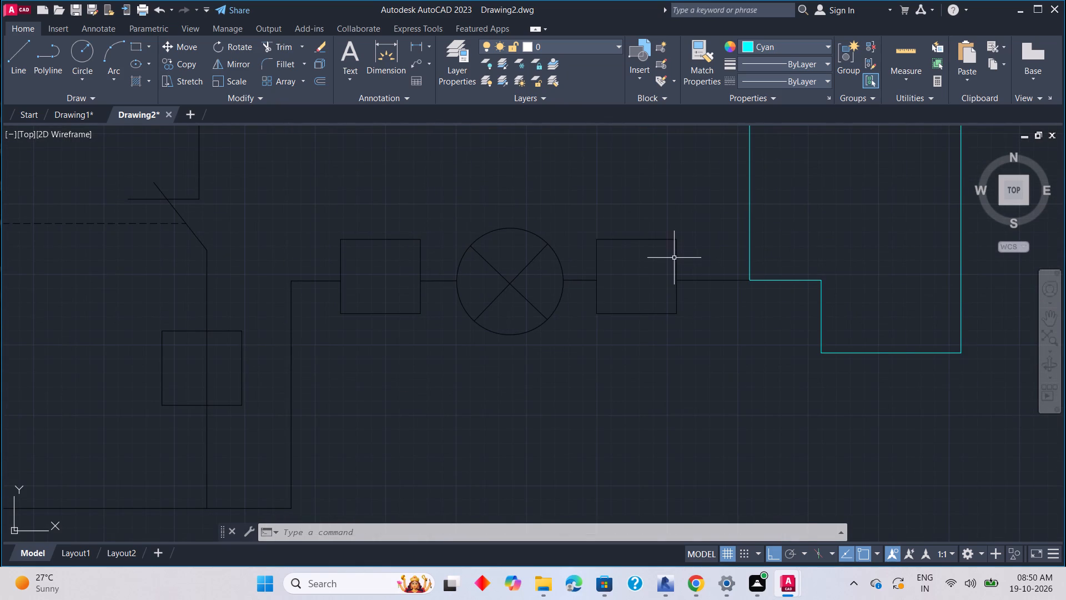
{"action": "left_click", "coordinate": [678, 253]}
{"action": "left_click", "coordinate": [775, 42]}
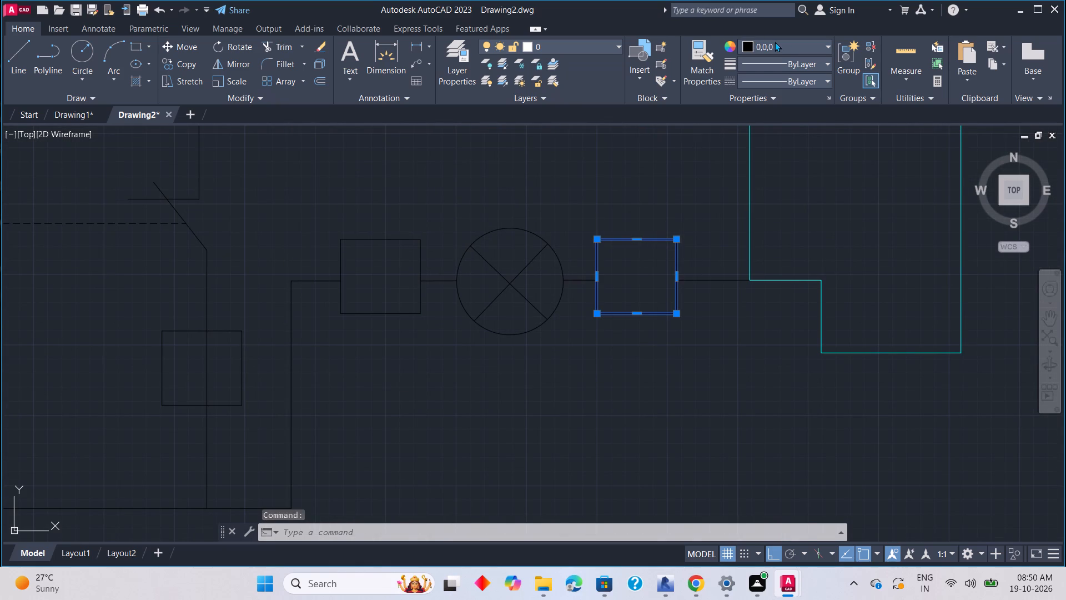
{"action": "left_click", "coordinate": [788, 175]}
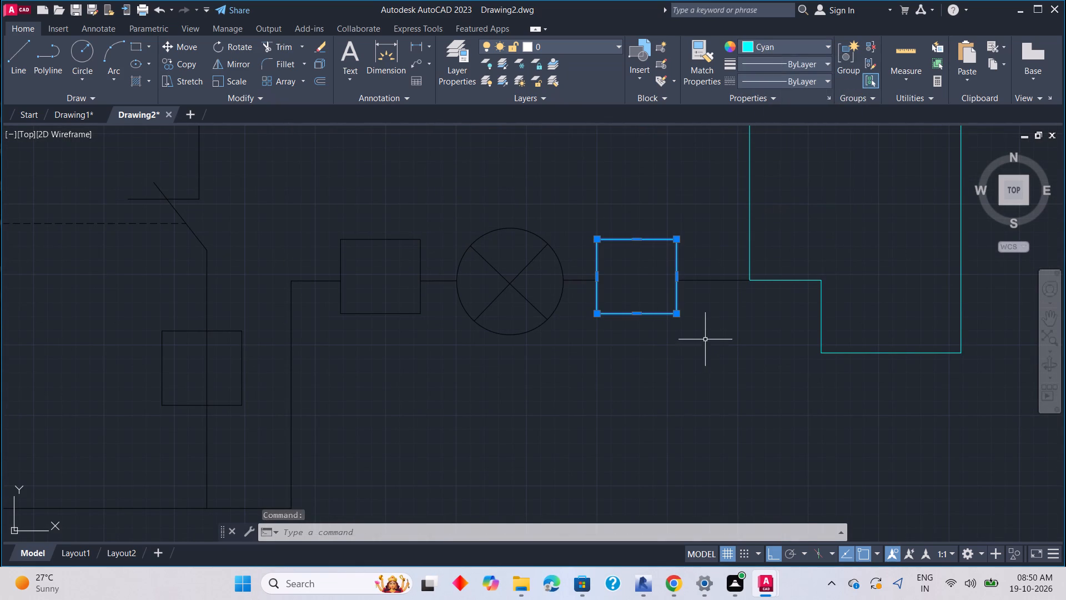
{"action": "key", "text": "Escape"}
Erase the lower circuit's purple horizontal wire and its U-shaped jog, up to the drop above the right switch group's first terminal.
{"action": "scroll", "coordinate": [579, 390], "scroll_direction": "down", "scroll_amount": 2}
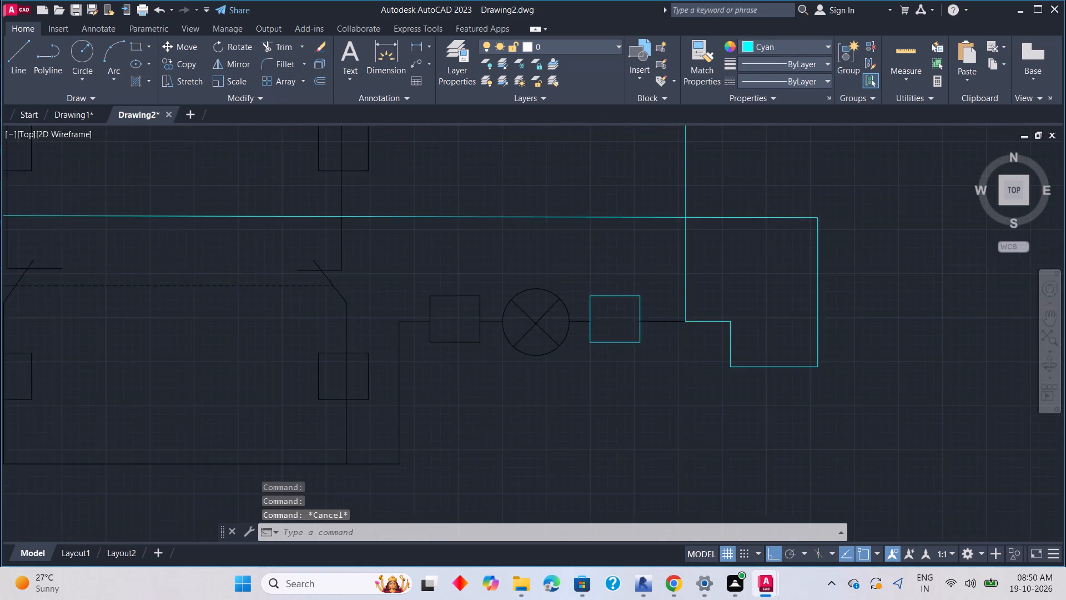
{"action": "middle_click_drag", "start_coordinate": [591, 391], "coordinate": [482, 454]}
{"action": "scroll", "coordinate": [522, 330], "scroll_direction": "down", "scroll_amount": 2}
{"action": "middle_click_drag", "start_coordinate": [504, 307], "coordinate": [534, 362]}
{"action": "scroll", "coordinate": [534, 361], "scroll_direction": "down", "scroll_amount": 1}
{"action": "middle_click_drag", "start_coordinate": [491, 277], "coordinate": [545, 363]}
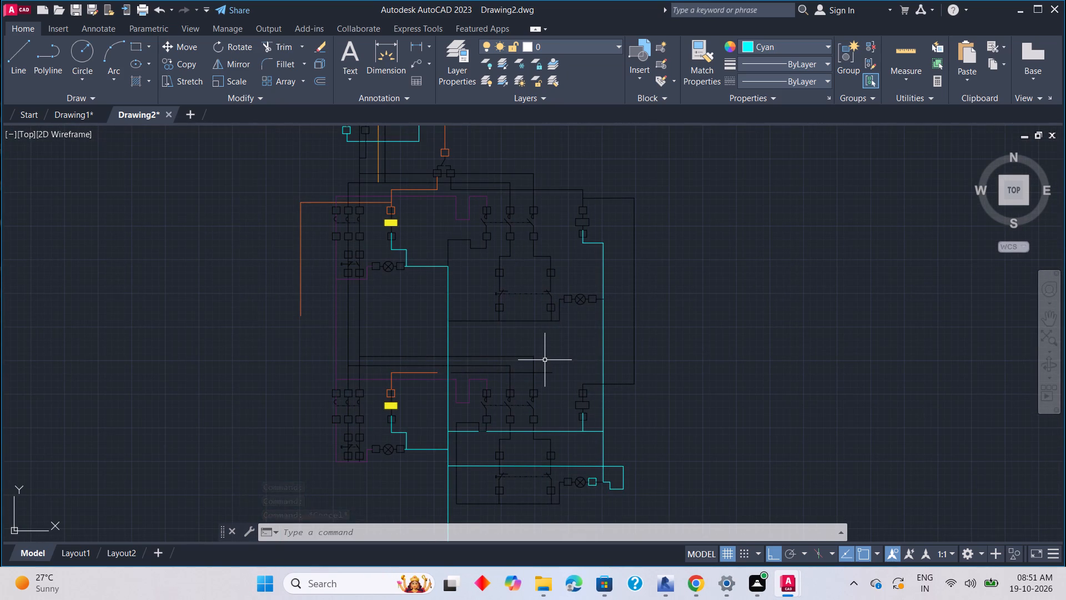
{"action": "middle_click_drag", "start_coordinate": [354, 448], "coordinate": [389, 370]}
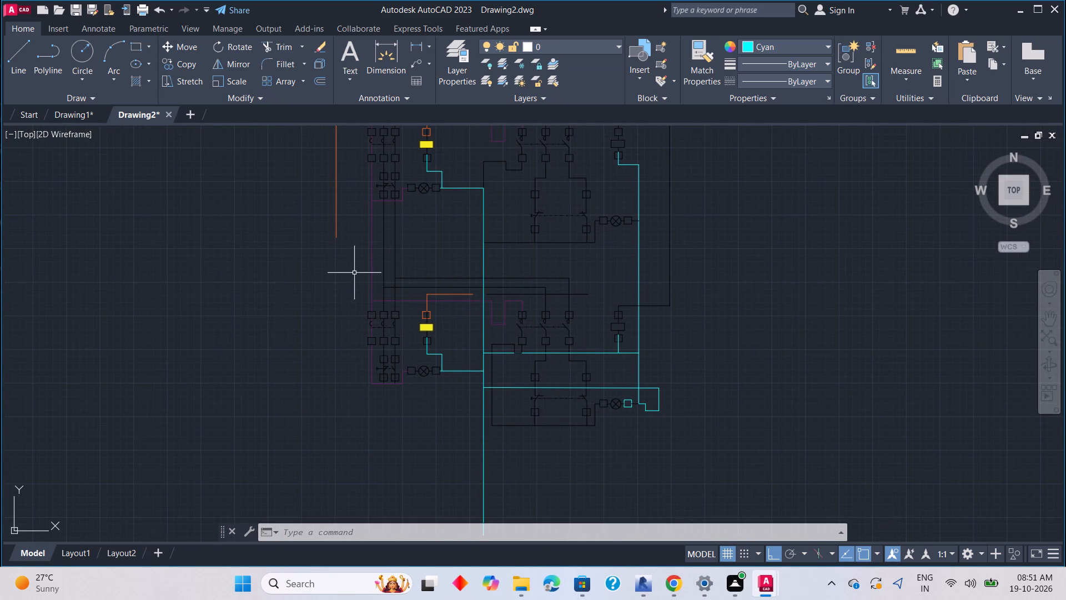
{"action": "middle_click_drag", "start_coordinate": [354, 273], "coordinate": [354, 332]}
{"action": "scroll", "coordinate": [476, 357], "scroll_direction": "up", "scroll_amount": 2}
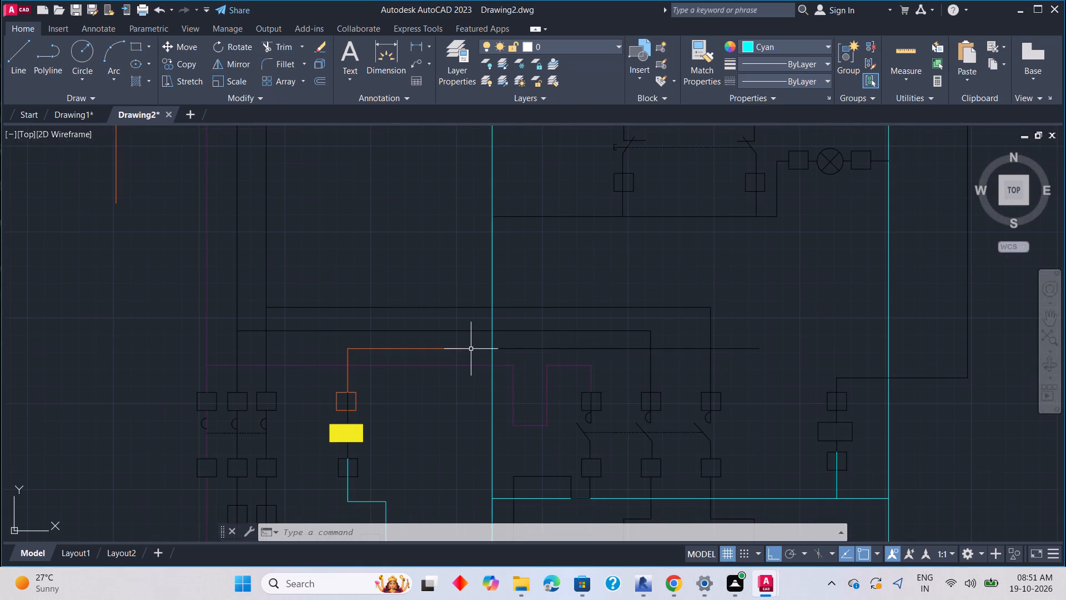
{"action": "middle_click_drag", "start_coordinate": [471, 350], "coordinate": [533, 362]}
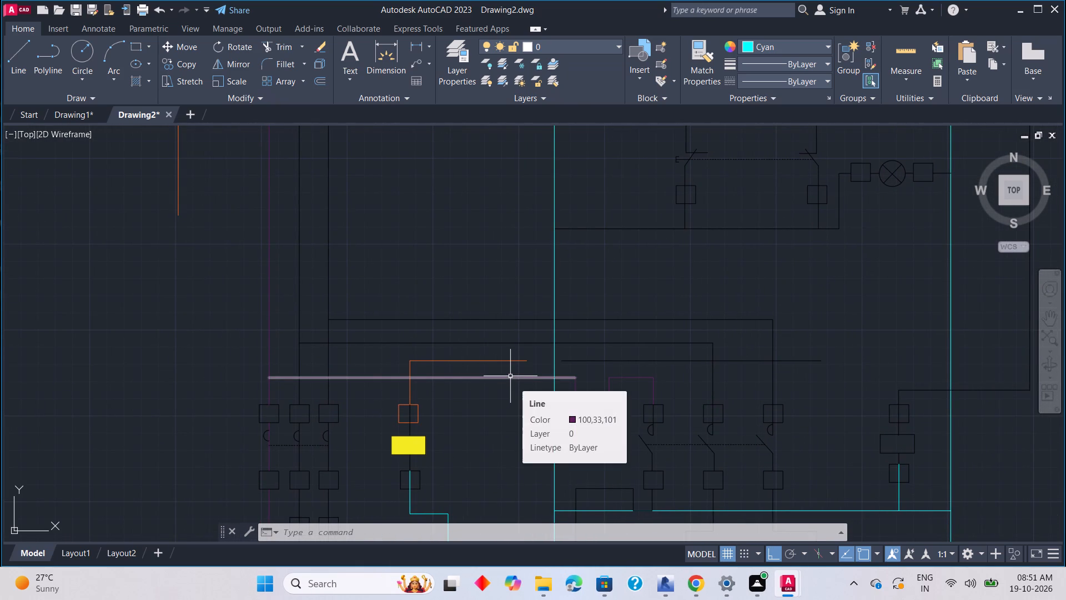
{"action": "left_click", "coordinate": [510, 376]}
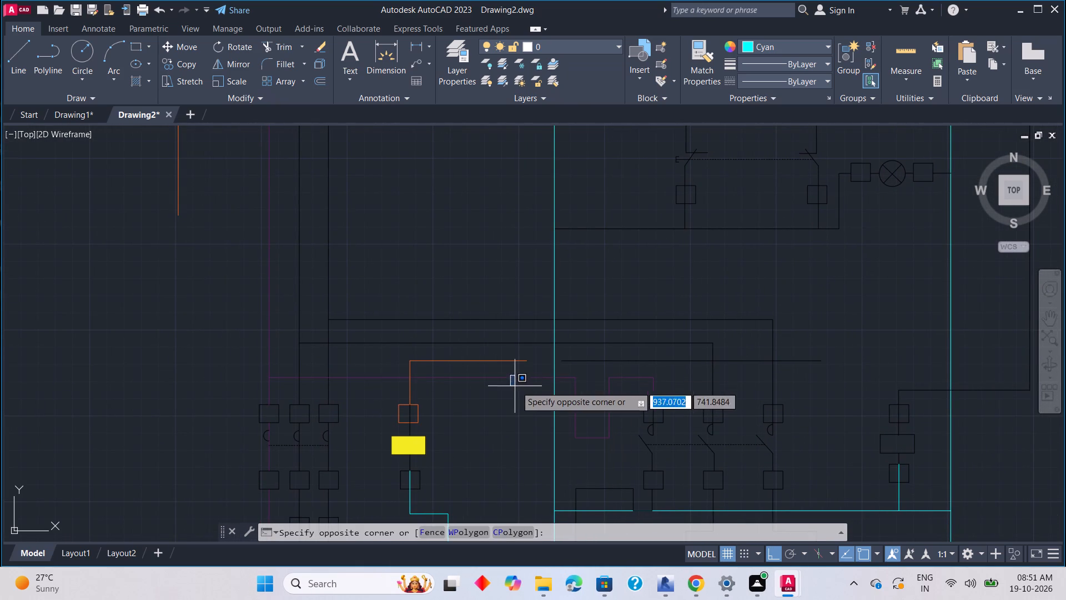
{"action": "key", "text": "Escape"}
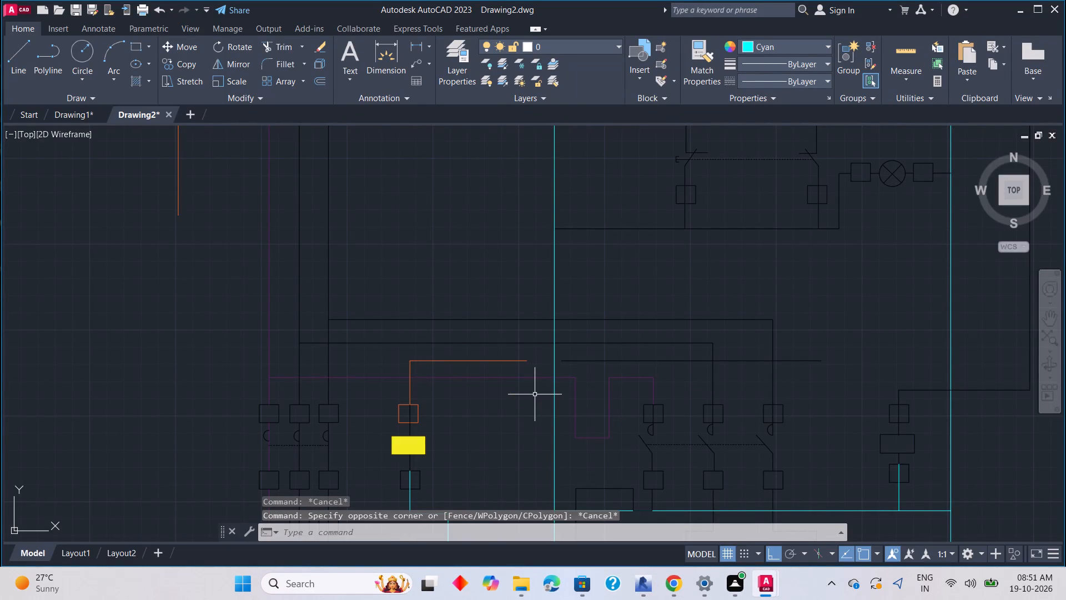
{"action": "left_click", "coordinate": [539, 377]}
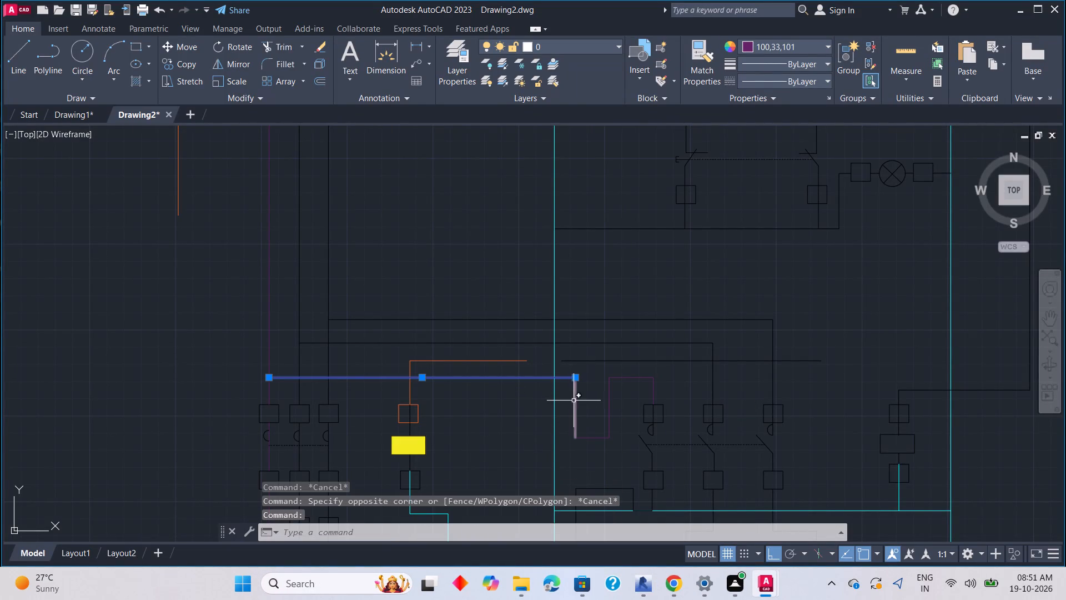
{"action": "left_click", "coordinate": [574, 399]}
{"action": "left_click", "coordinate": [595, 436]}
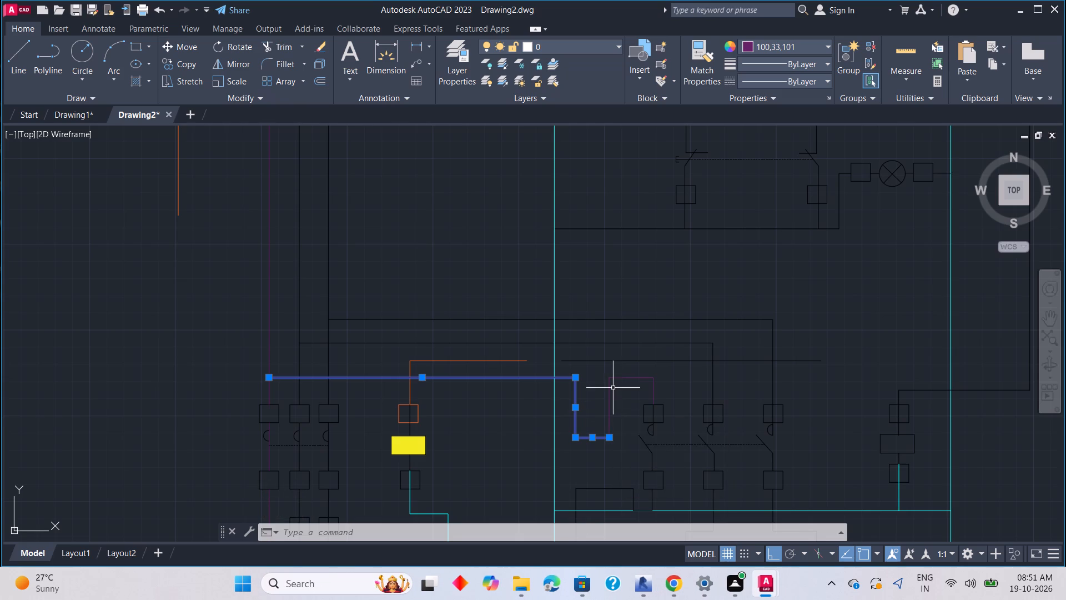
{"action": "left_click", "coordinate": [609, 392]}
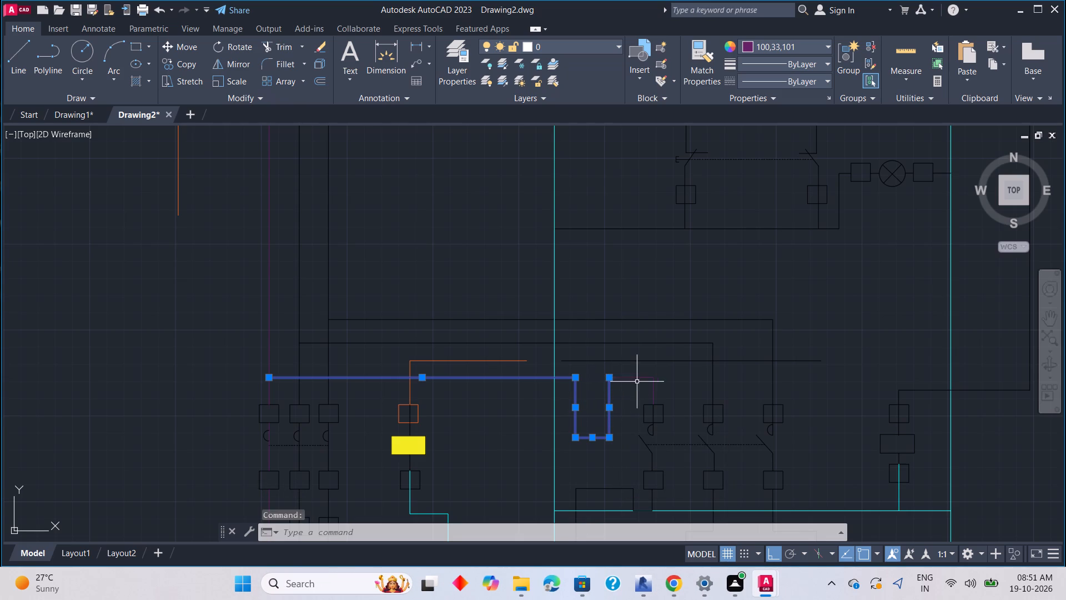
{"action": "left_click", "coordinate": [636, 377]}
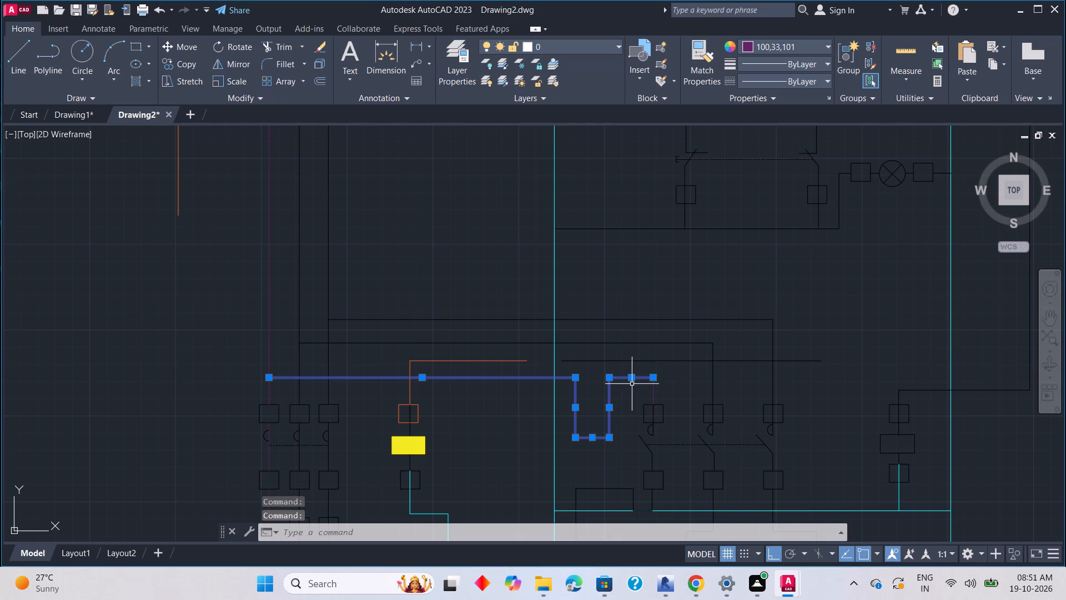
{"action": "key", "text": "Delete"}
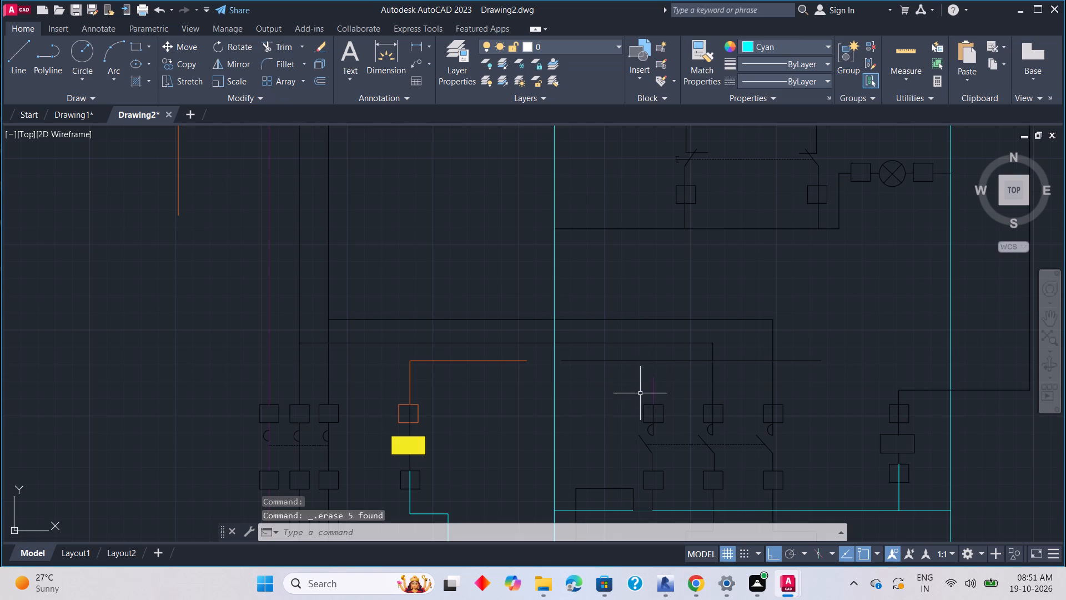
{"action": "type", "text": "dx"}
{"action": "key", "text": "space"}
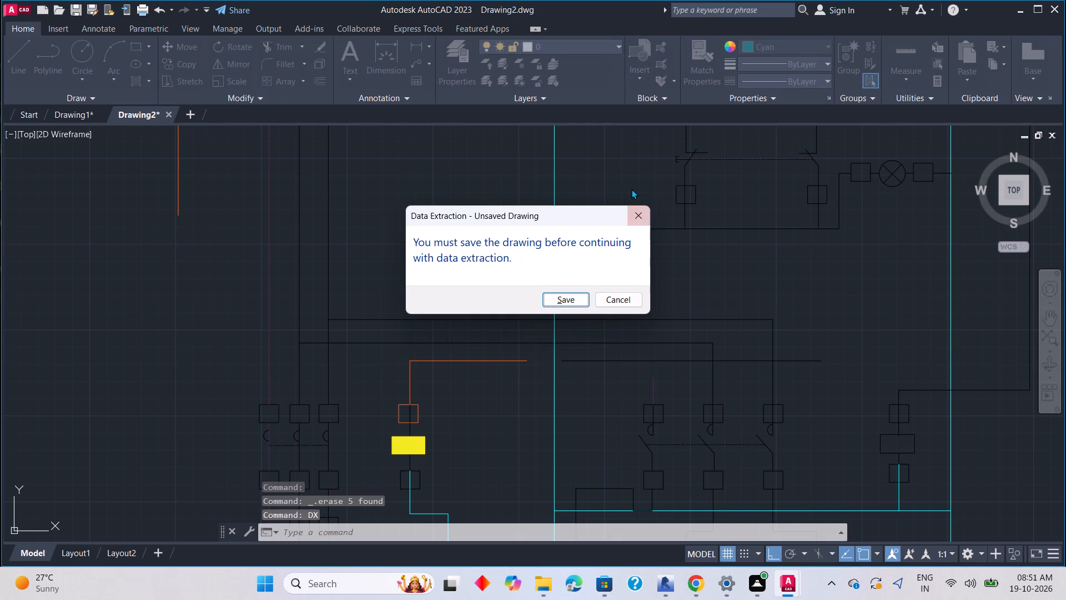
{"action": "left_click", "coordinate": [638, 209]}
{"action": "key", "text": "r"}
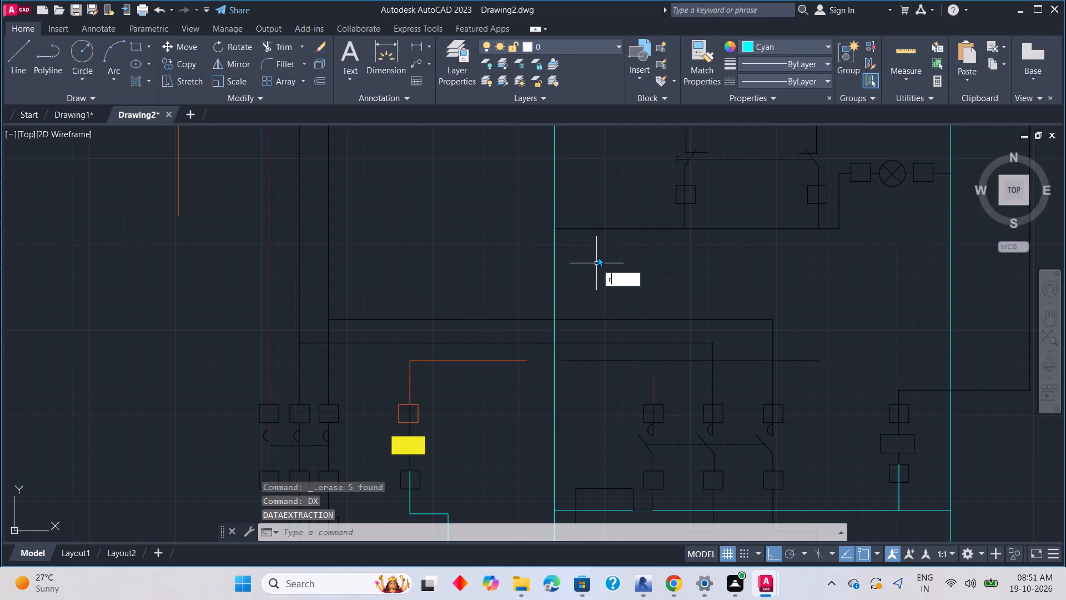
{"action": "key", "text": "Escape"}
Extend the purple drop above the right switch group's first terminal up to the black horizontal wire.
{"action": "key", "text": "e"}
{"action": "type", "text": "x"}
{"action": "key", "text": "space"}
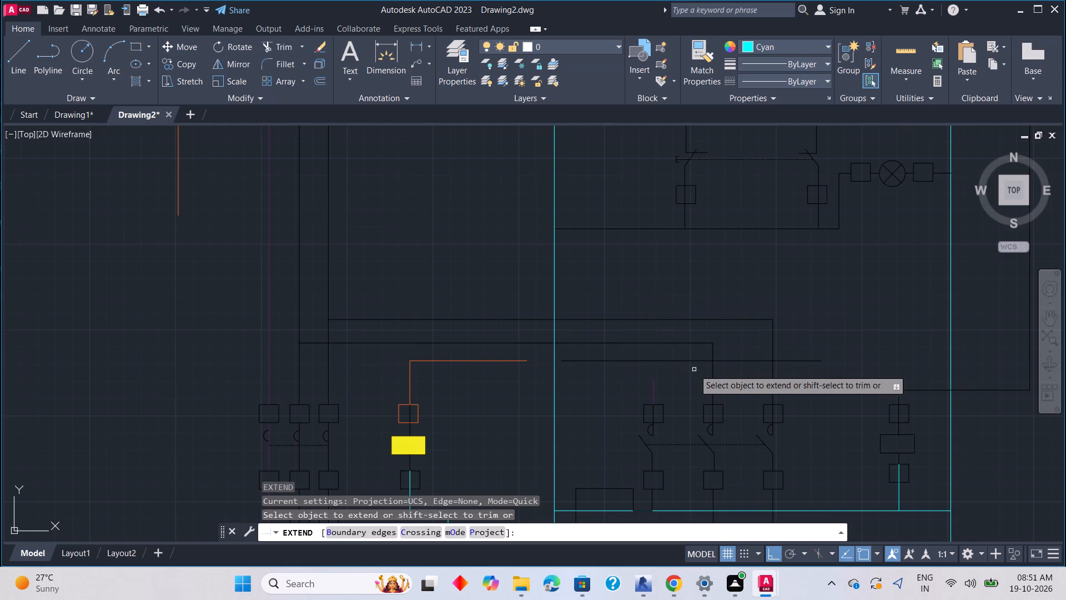
{"action": "left_click", "coordinate": [652, 388]}
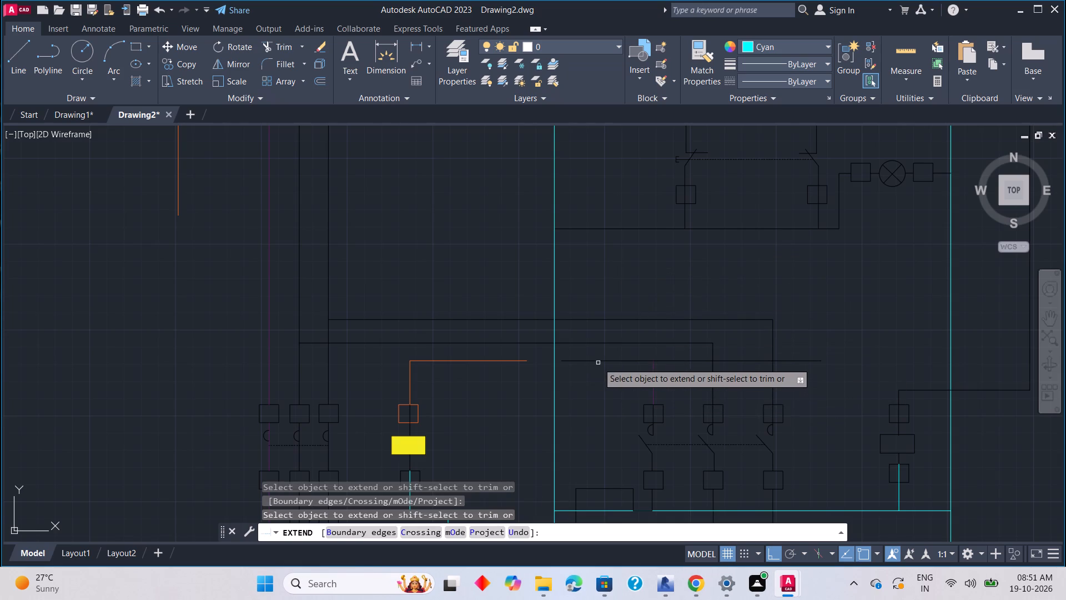
{"action": "key", "text": "Escape"}
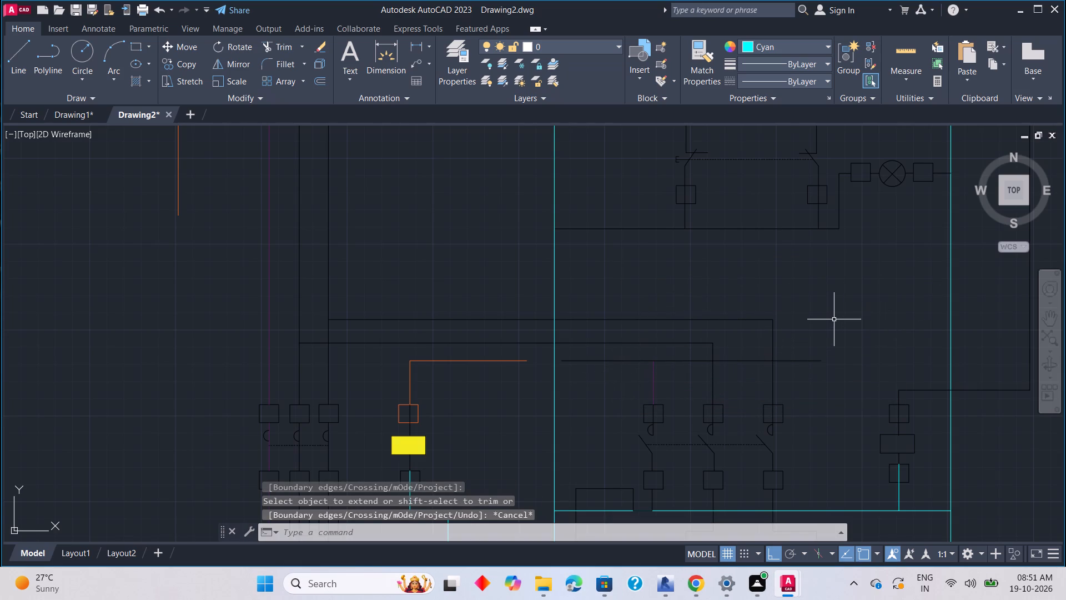
Trim away the lowest black horizontal wire above the right switch group and the orange horizontal line beside it.
{"action": "type", "text": "tr"}
{"action": "key", "text": "space"}
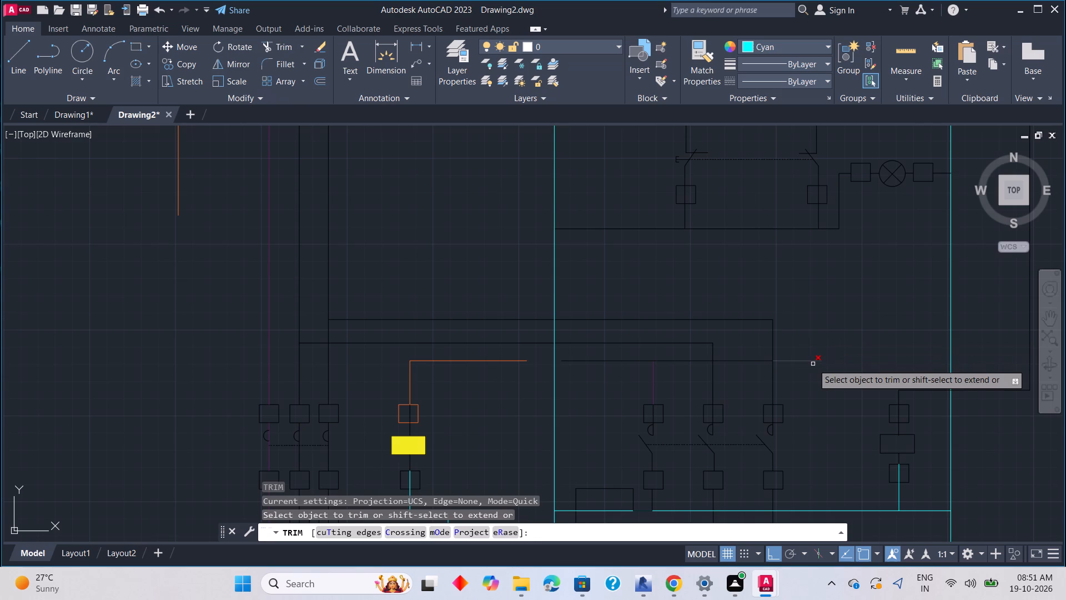
{"action": "left_click", "coordinate": [812, 363]}
{"action": "left_click", "coordinate": [753, 362]}
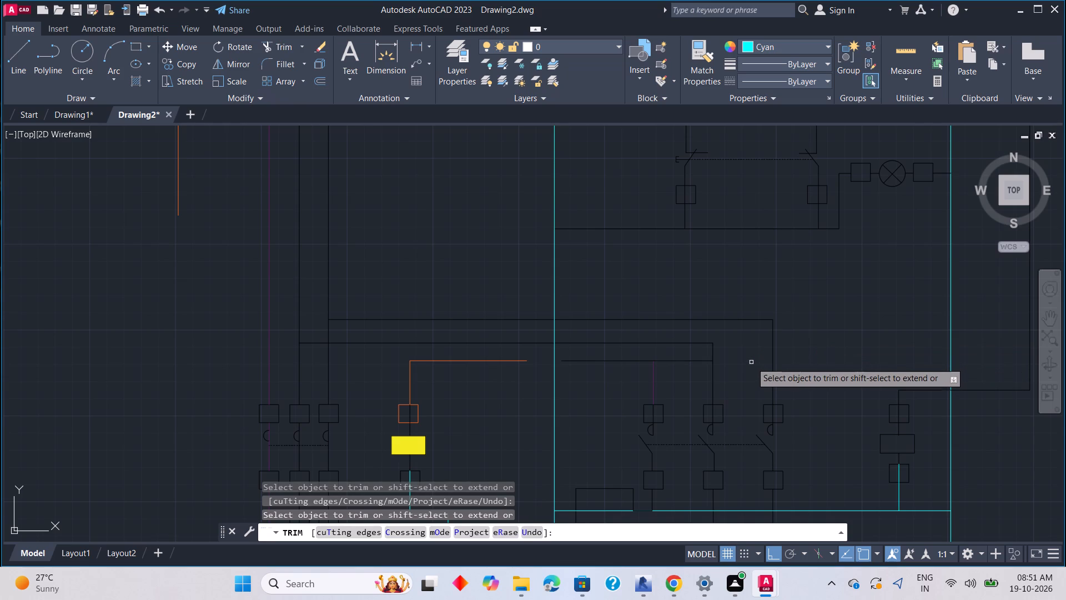
{"action": "left_click", "coordinate": [674, 362]}
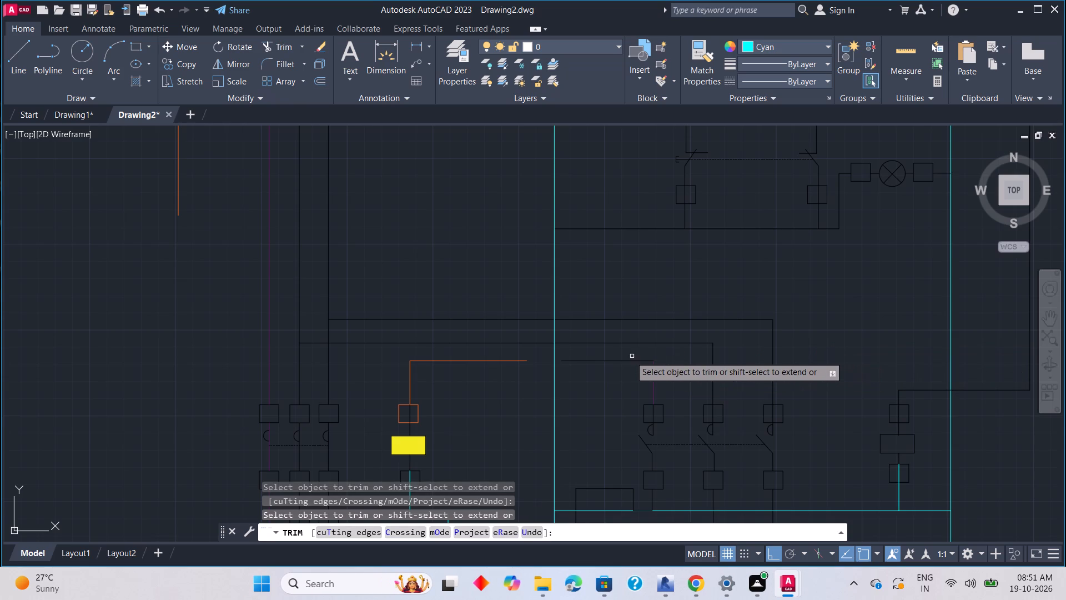
{"action": "left_click", "coordinate": [625, 361]}
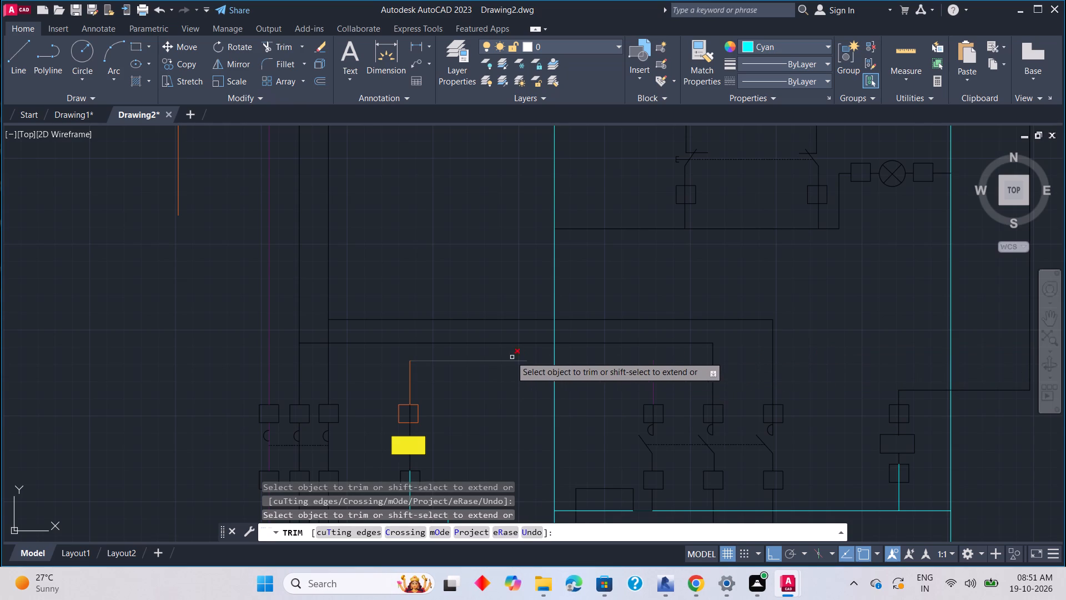
{"action": "left_click", "coordinate": [505, 362]}
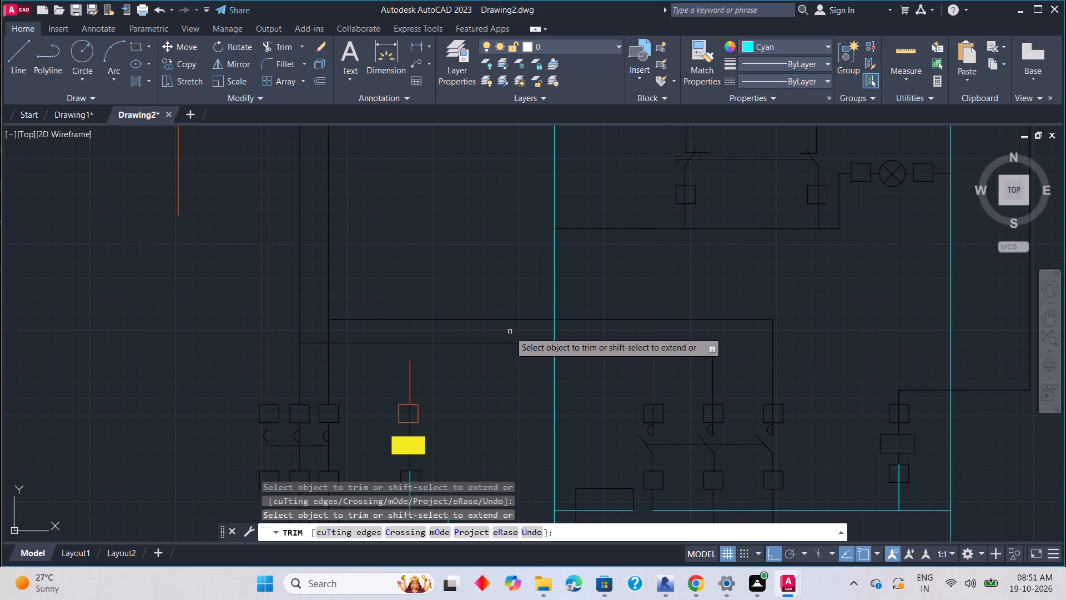
Trim away the black horizontal wire linking the left group's middle vertical to the right switch group's second terminal wire.
{"action": "left_click", "coordinate": [505, 344]}
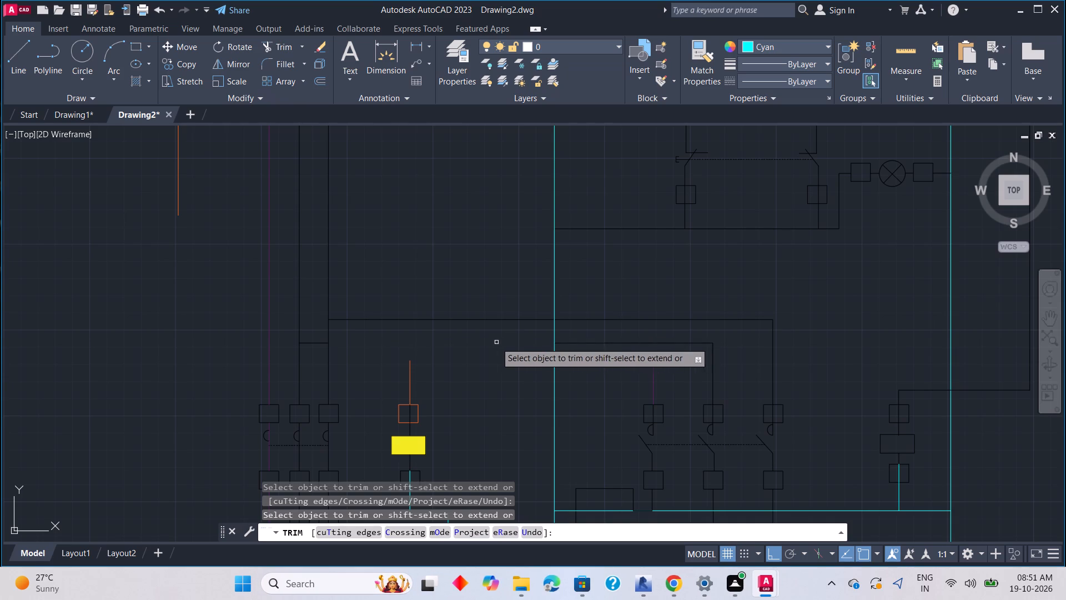
{"action": "left_click", "coordinate": [310, 344]}
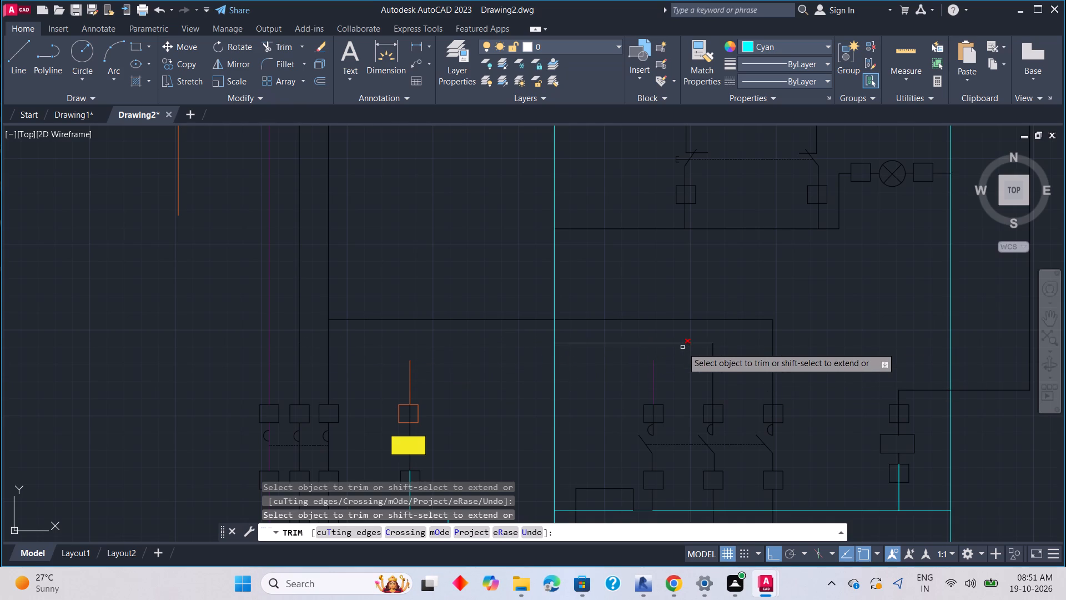
{"action": "left_click", "coordinate": [685, 341]}
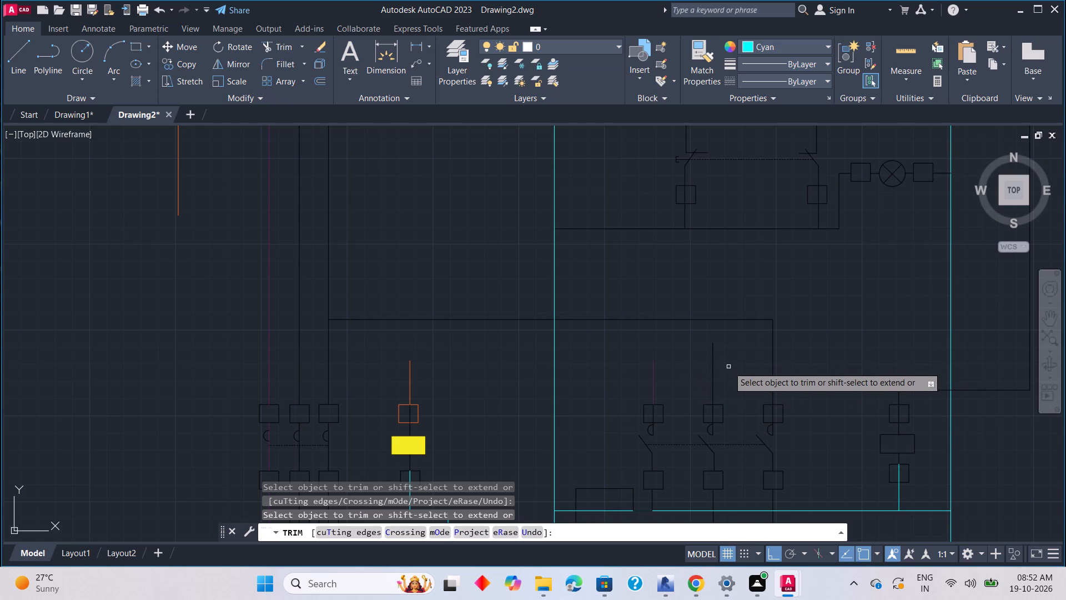
{"action": "key", "text": "Escape"}
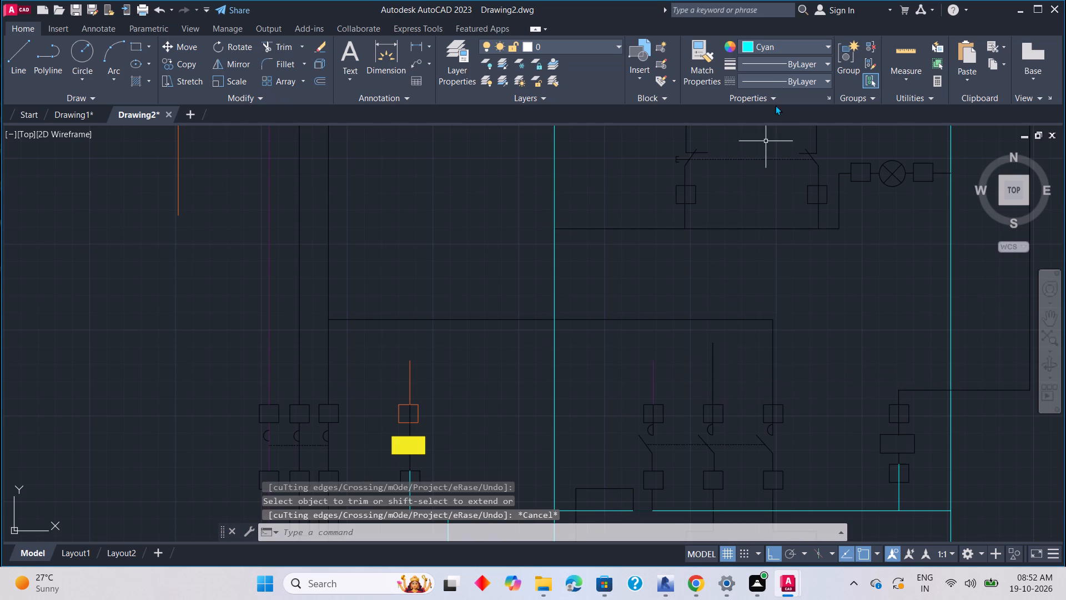
Set the colour to purple 100,33,101 and draw a horizontal line from the purple drop's top to just past the left group's middle vertical.
{"action": "left_click", "coordinate": [787, 49]}
{"action": "left_click", "coordinate": [798, 93]}
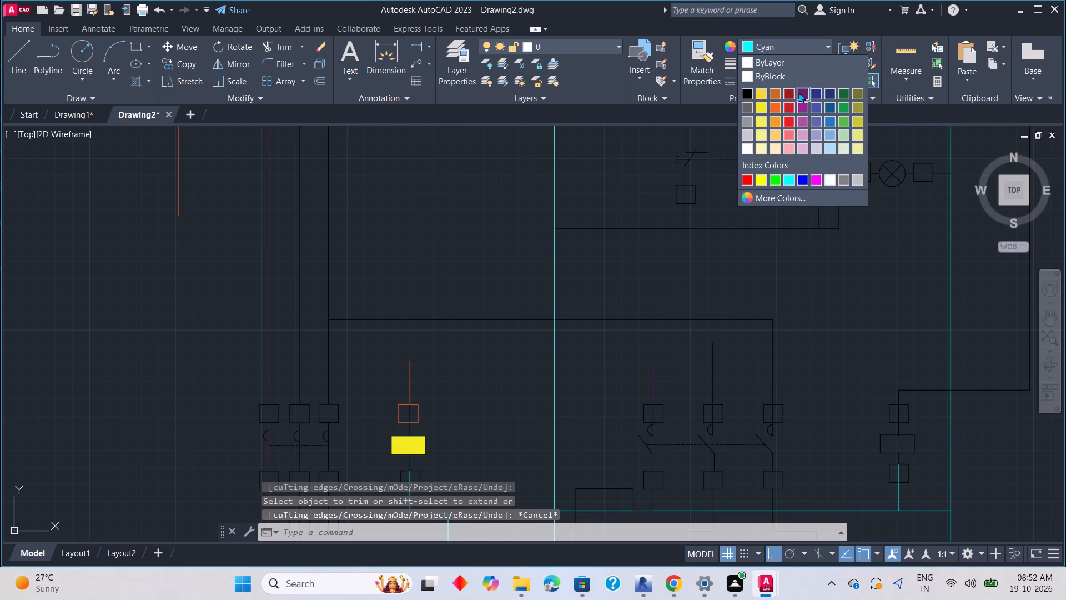
{"action": "type", "text": "l"}
{"action": "key", "text": "space"}
{"action": "left_click_drag", "start_coordinate": [656, 355], "coordinate": [641, 356]}
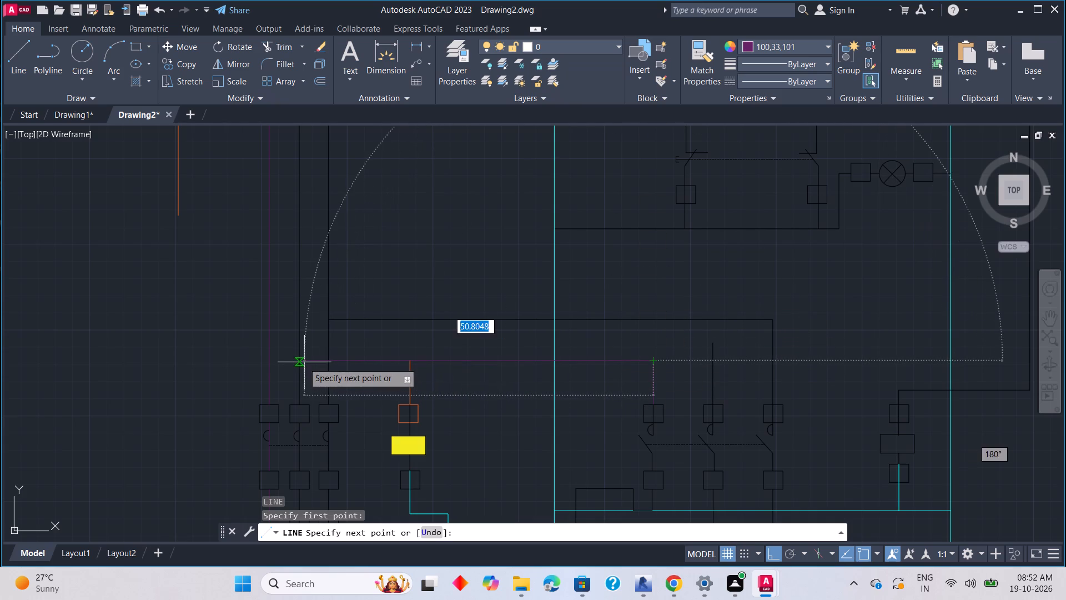
{"action": "left_click", "coordinate": [285, 362]}
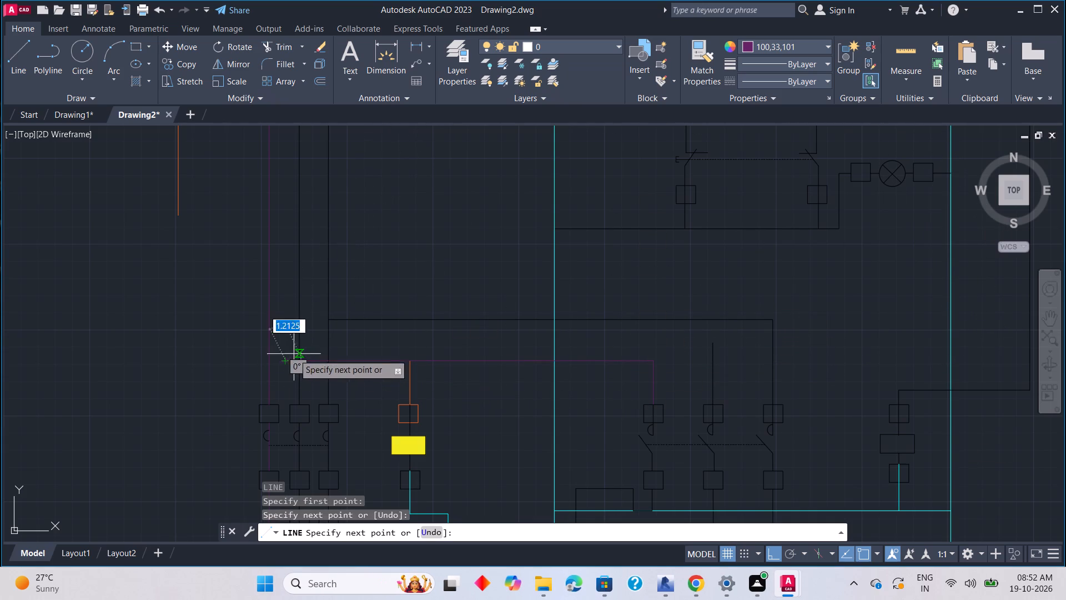
{"action": "key", "text": "Escape"}
Draw a purple horizontal line from the top of the second switch terminal's wire to just short of the left purple vertical.
{"action": "key", "text": "space"}
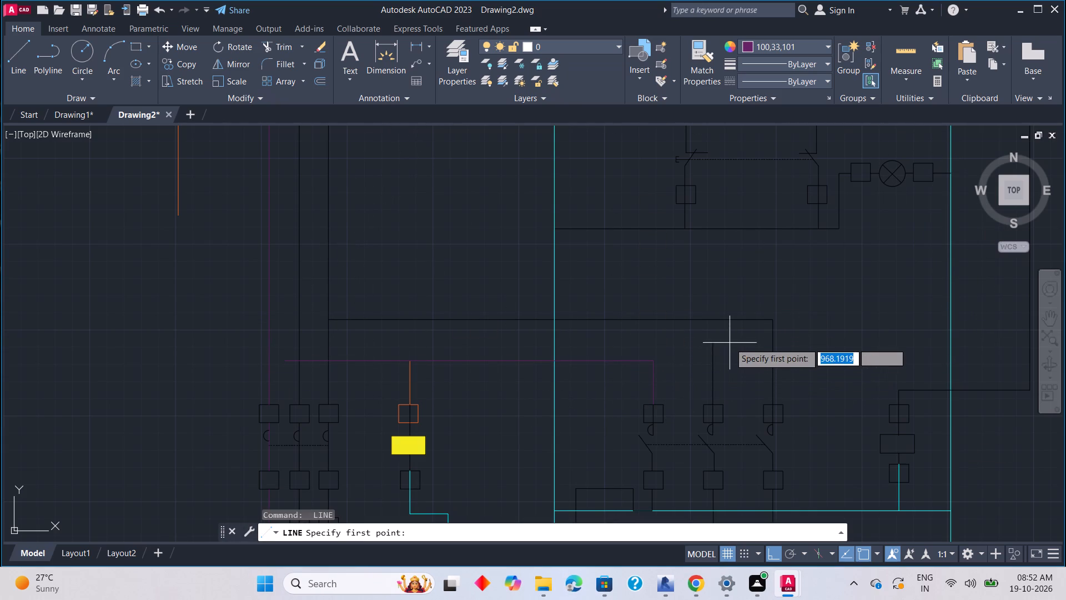
{"action": "left_click_drag", "start_coordinate": [712, 343], "coordinate": [678, 343]}
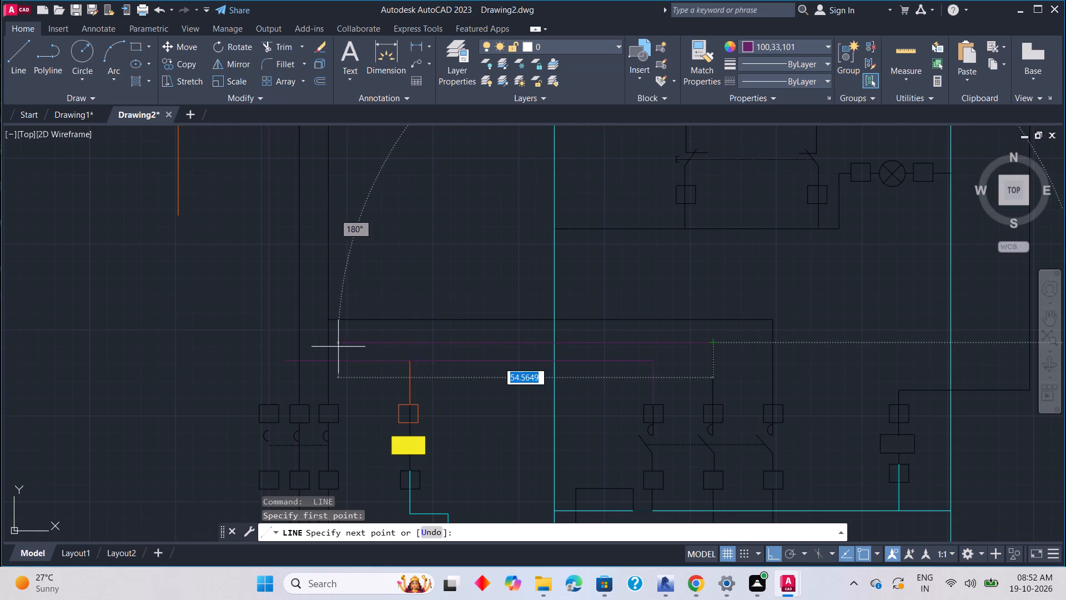
{"action": "left_click", "coordinate": [276, 347]}
{"action": "key", "text": "Escape"}
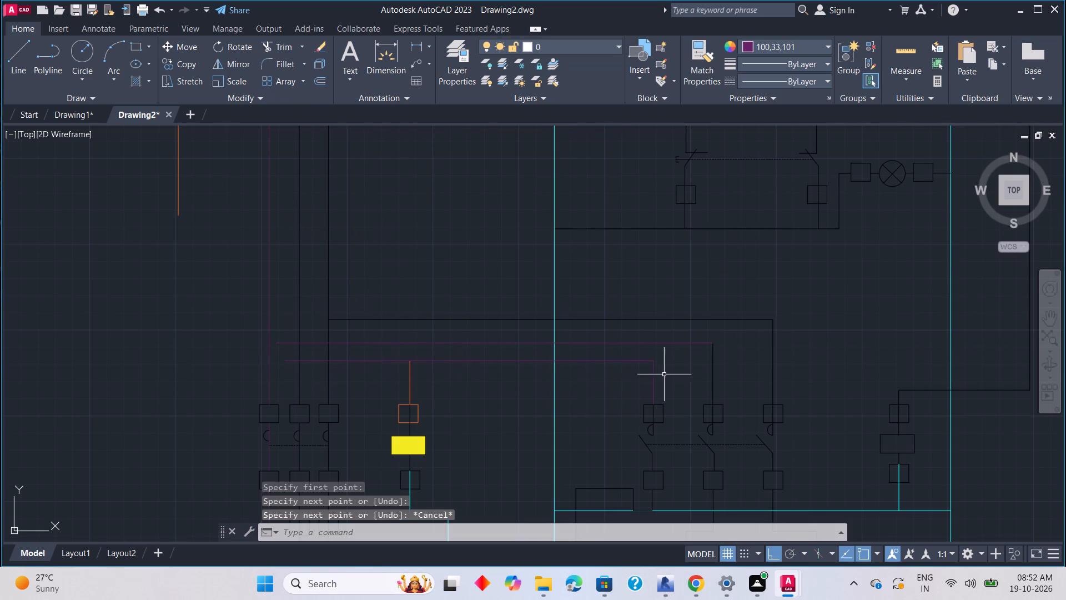
Replace the black vertical above the second switch terminal with a purple line from the upper purple horizontal down to the terminal square.
{"action": "scroll", "coordinate": [711, 376], "scroll_direction": "up", "scroll_amount": 2}
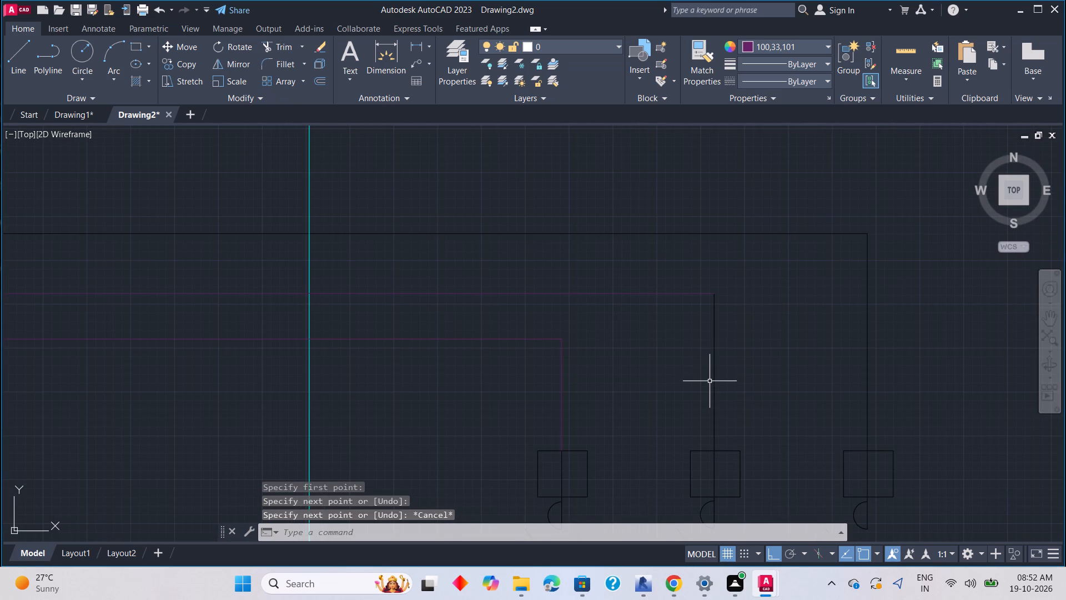
{"action": "left_click", "coordinate": [715, 375]}
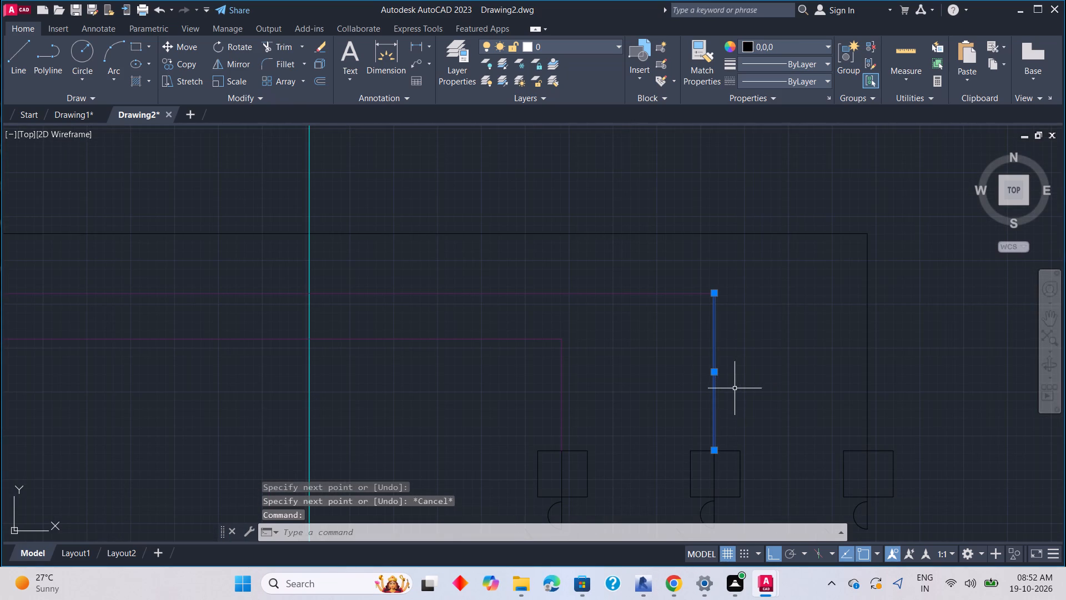
{"action": "key", "text": "Delete"}
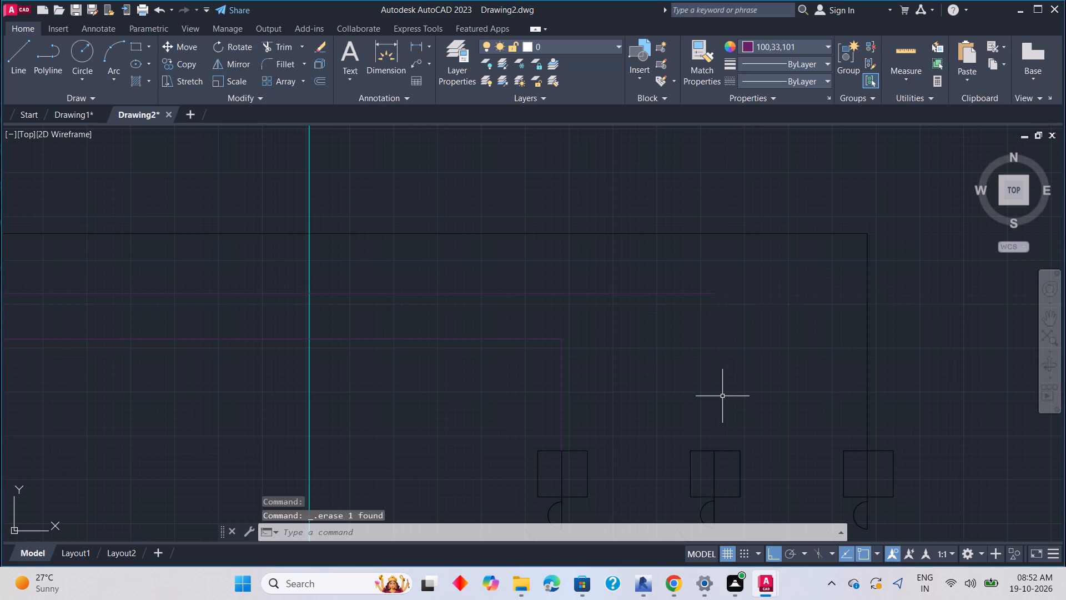
{"action": "type", "text": "l"}
{"action": "key", "text": "space"}
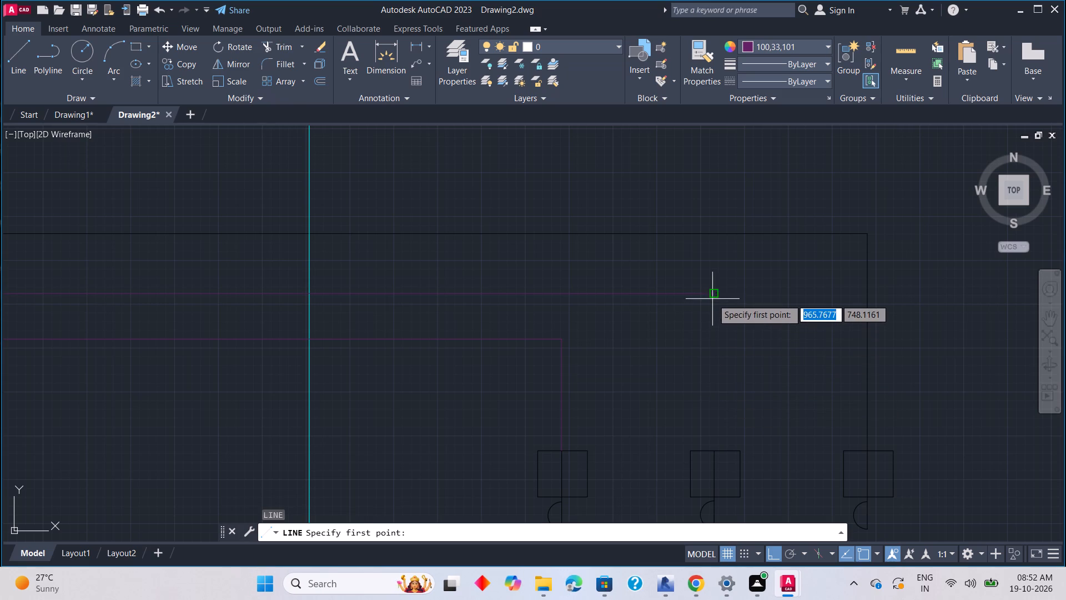
{"action": "left_click", "coordinate": [712, 297]}
{"action": "left_click", "coordinate": [717, 452]}
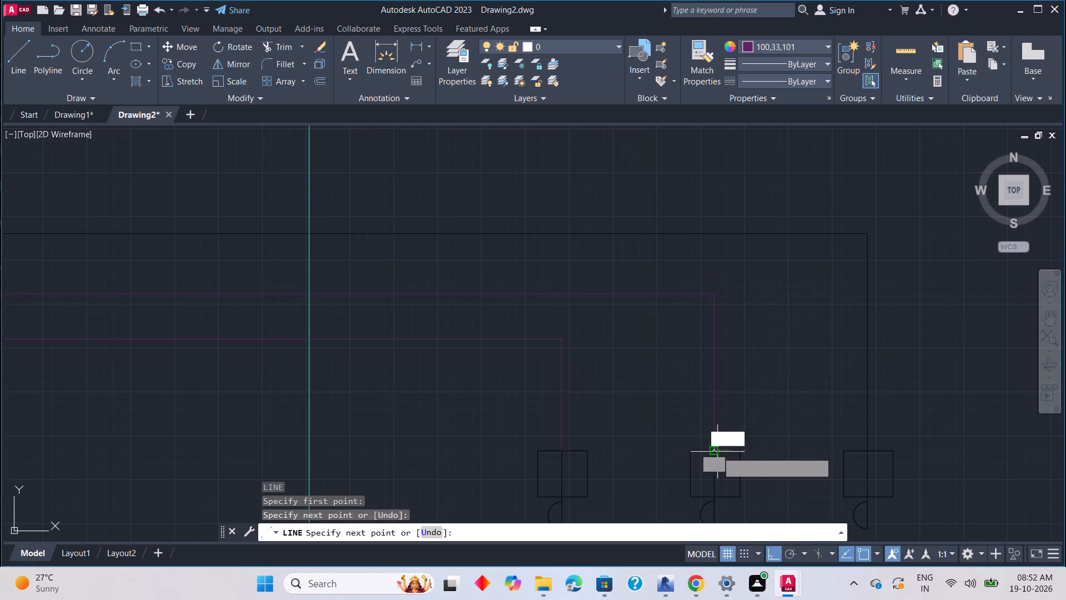
{"action": "key", "text": "Escape"}
Trim the upper purple horizontal back to the left group's middle vertical, and extend the lower one to the purple vertical.
{"action": "scroll", "coordinate": [660, 426], "scroll_direction": "down", "scroll_amount": 3}
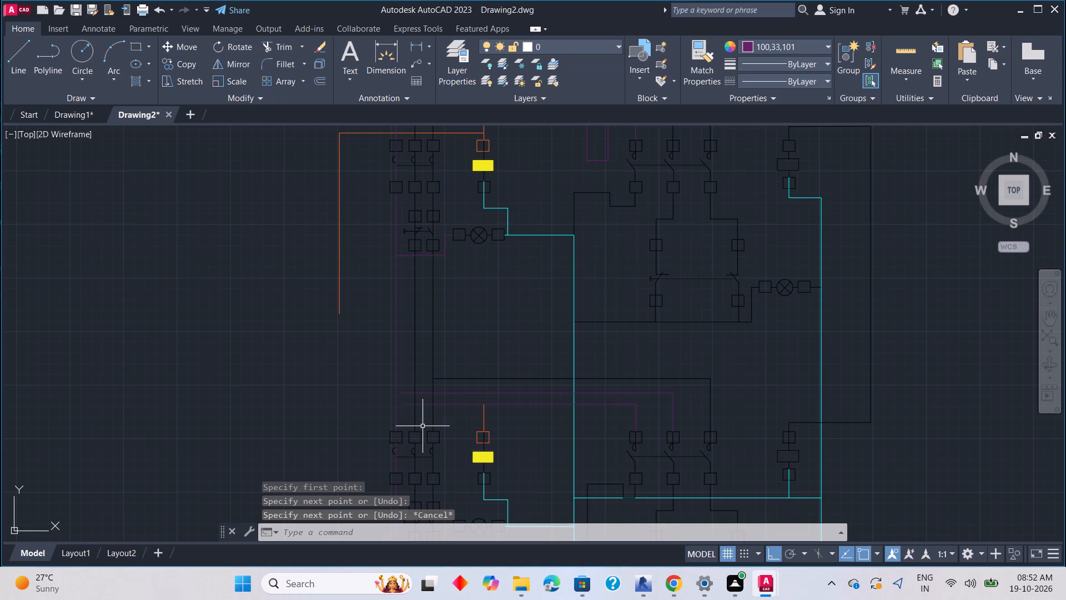
{"action": "scroll", "coordinate": [422, 398], "scroll_direction": "up", "scroll_amount": 1}
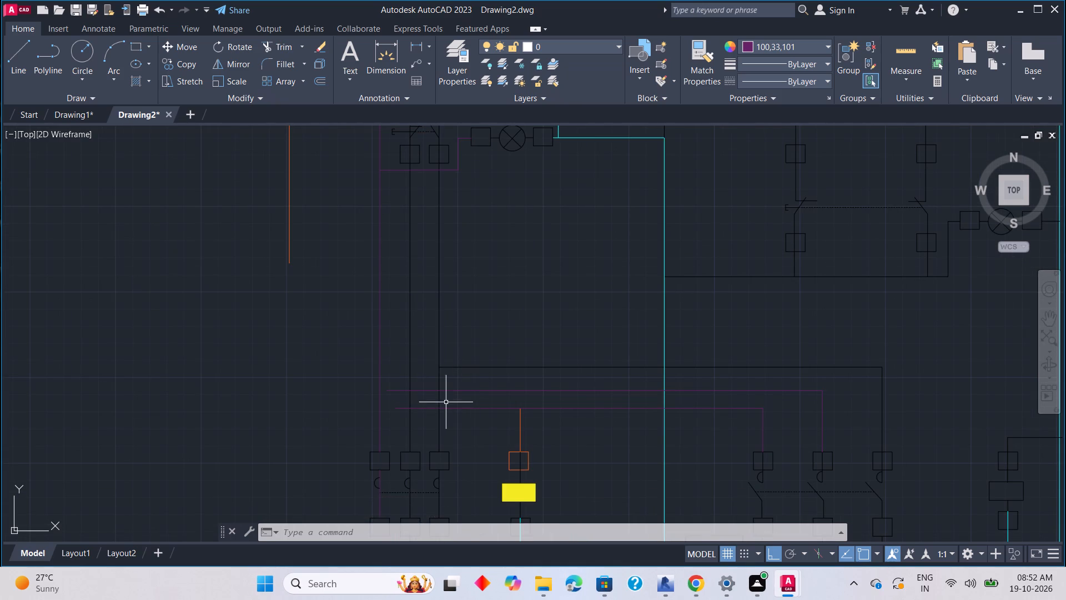
{"action": "scroll", "coordinate": [413, 398], "scroll_direction": "down", "scroll_amount": 1}
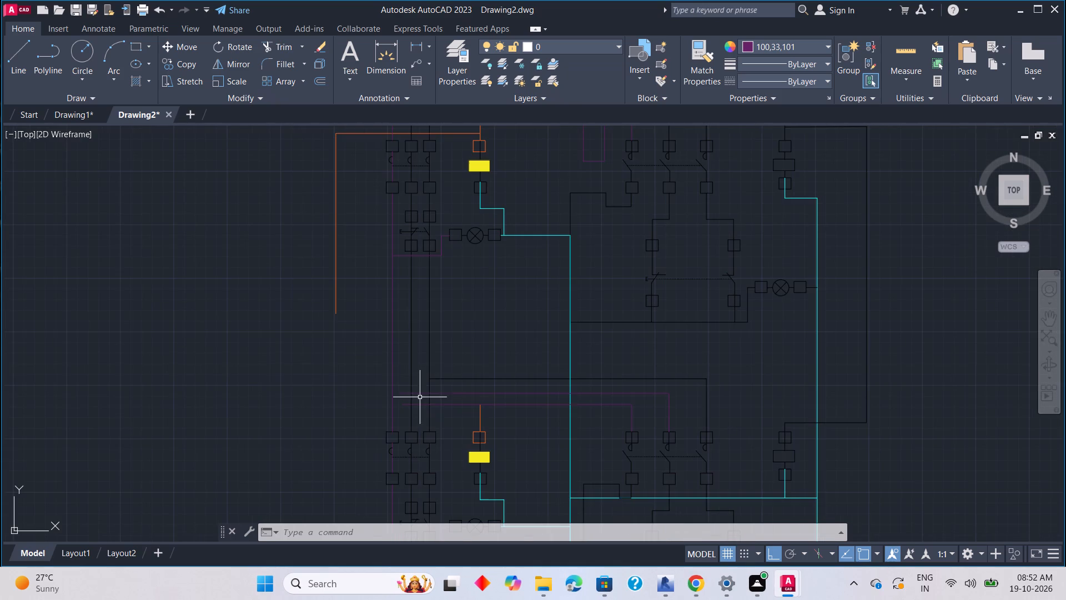
{"action": "middle_click_drag", "start_coordinate": [453, 397], "coordinate": [498, 391]}
{"action": "scroll", "coordinate": [472, 393], "scroll_direction": "up", "scroll_amount": 2}
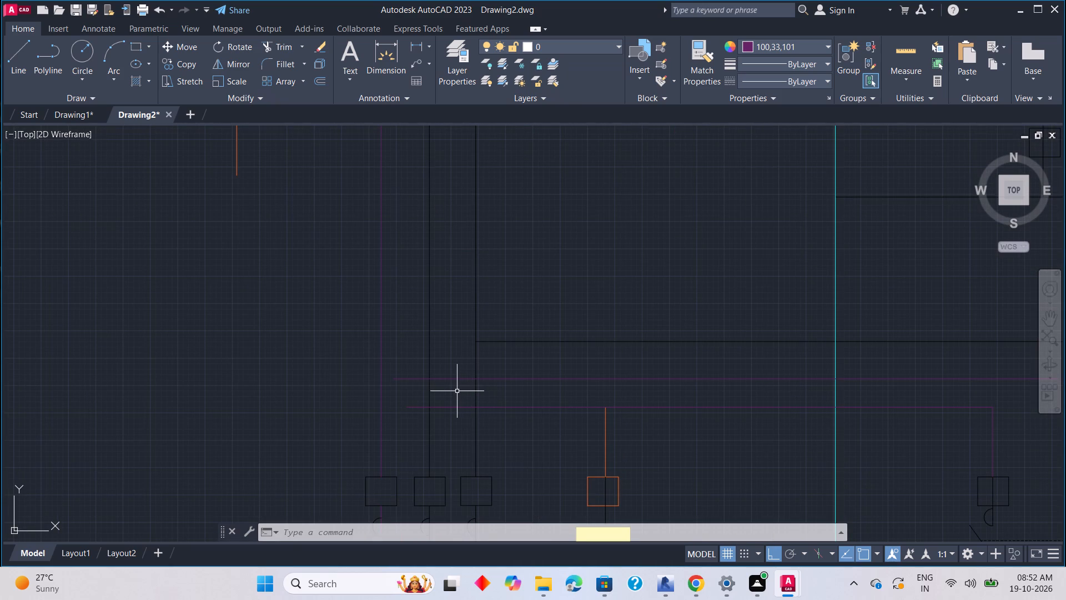
{"action": "key", "text": "t"}
{"action": "key", "text": "r"}
{"action": "key", "text": "space"}
{"action": "left_click", "coordinate": [409, 378]}
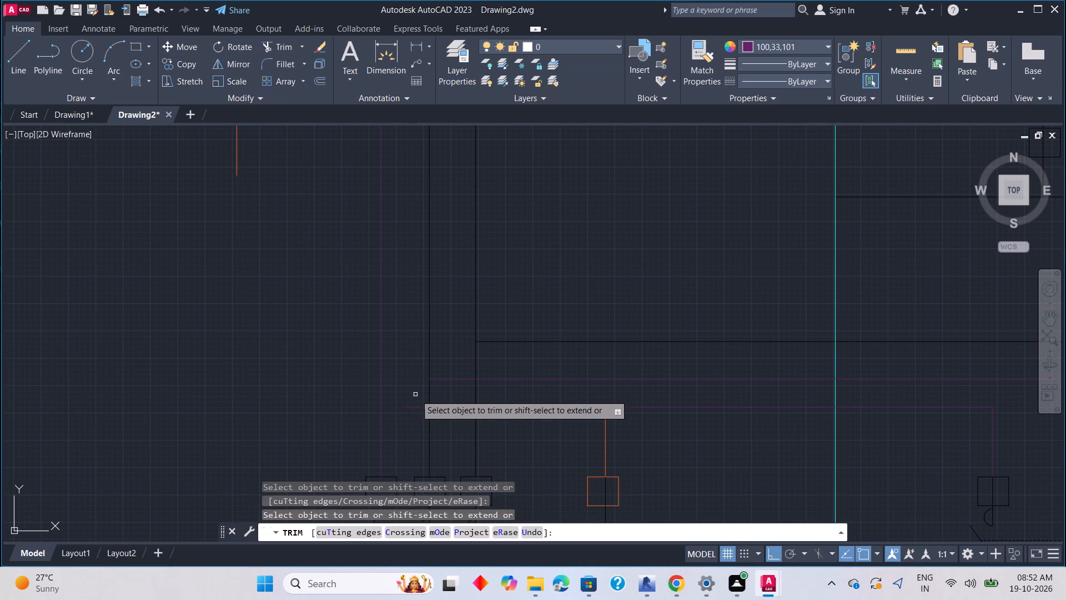
{"action": "left_click", "coordinate": [413, 406], "text": "shift"}
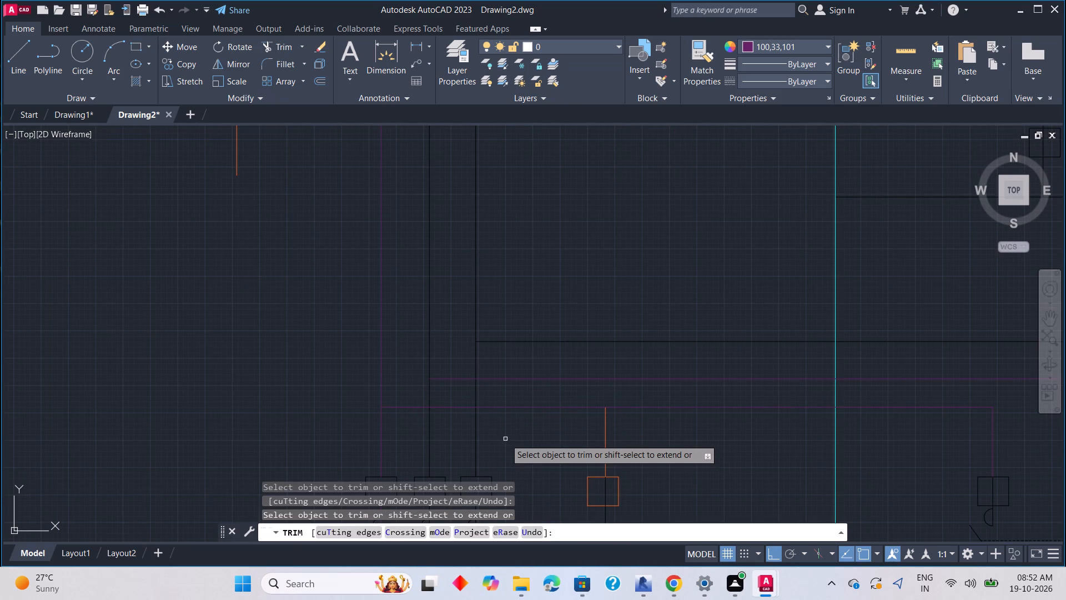
Trim the left group's middle vertical between the purple horizontal below the two-pole switch and the lower circuit's upper purple feed line.
{"action": "scroll", "coordinate": [450, 401], "scroll_direction": "down", "scroll_amount": 1}
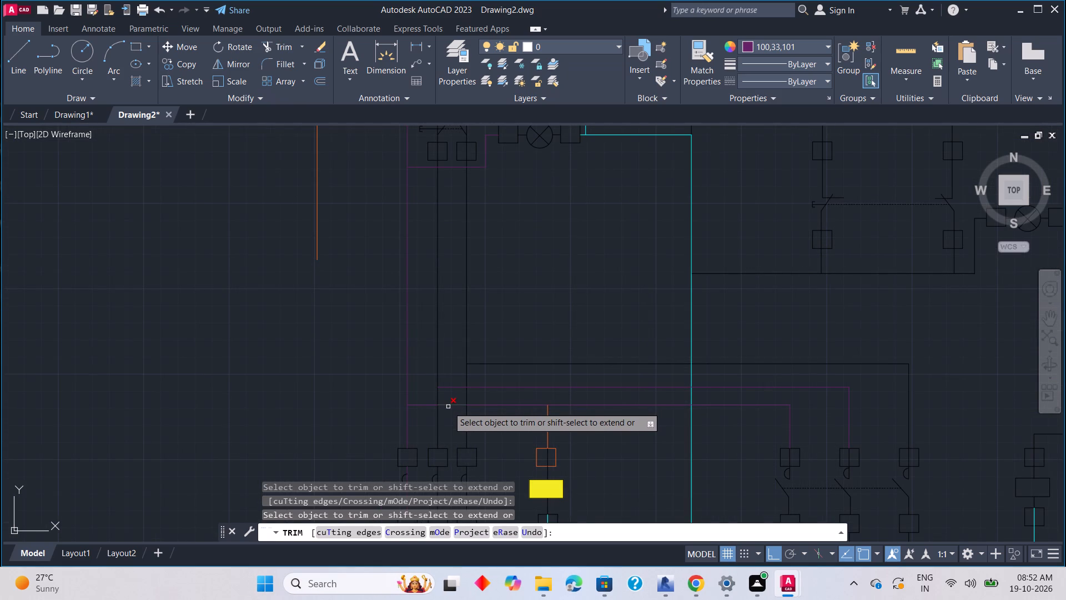
{"action": "left_click", "coordinate": [436, 333]}
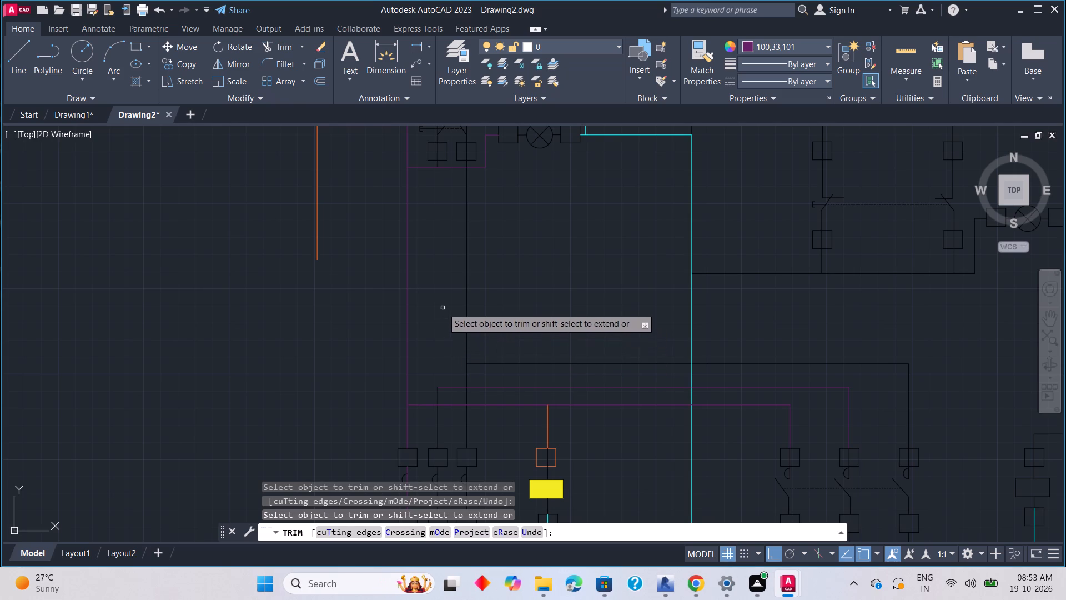
{"action": "middle_click_drag", "start_coordinate": [442, 293], "coordinate": [442, 387]}
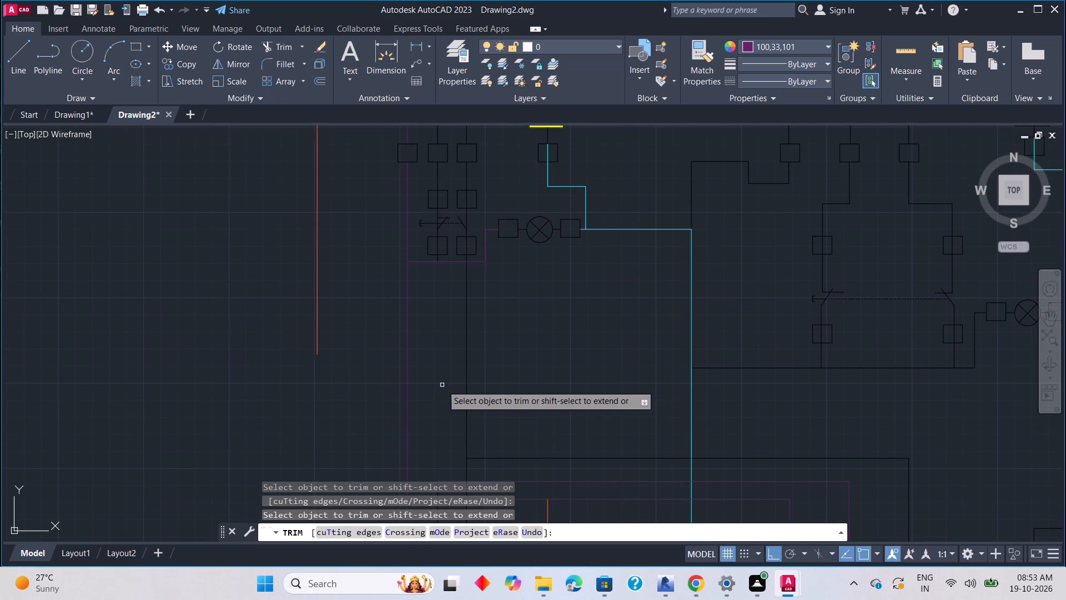
{"action": "middle_click_drag", "start_coordinate": [434, 301], "coordinate": [445, 362]}
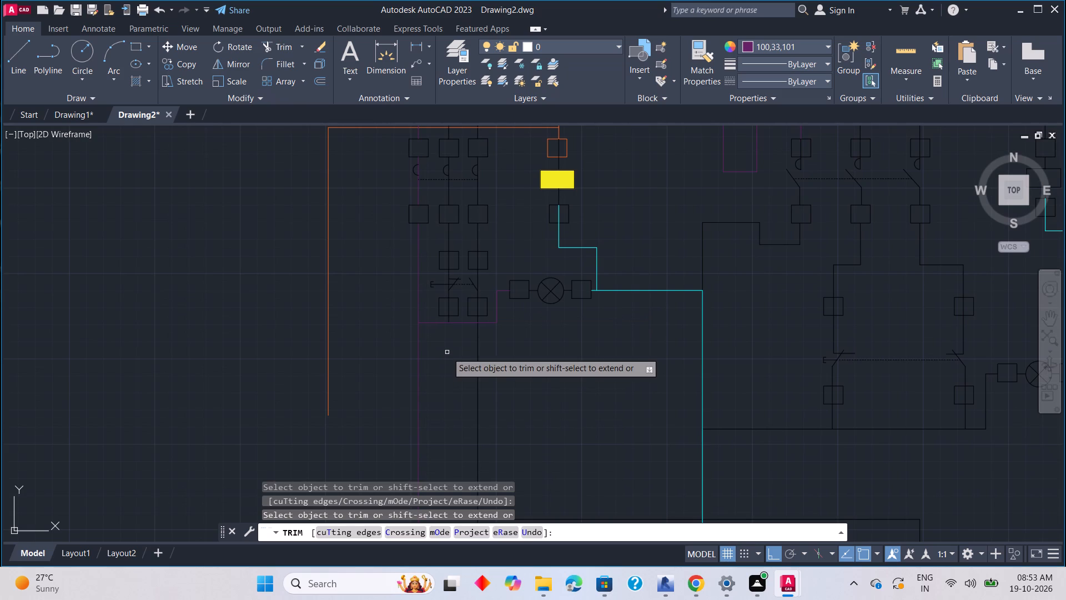
{"action": "middle_click_drag", "start_coordinate": [447, 352], "coordinate": [471, 411]}
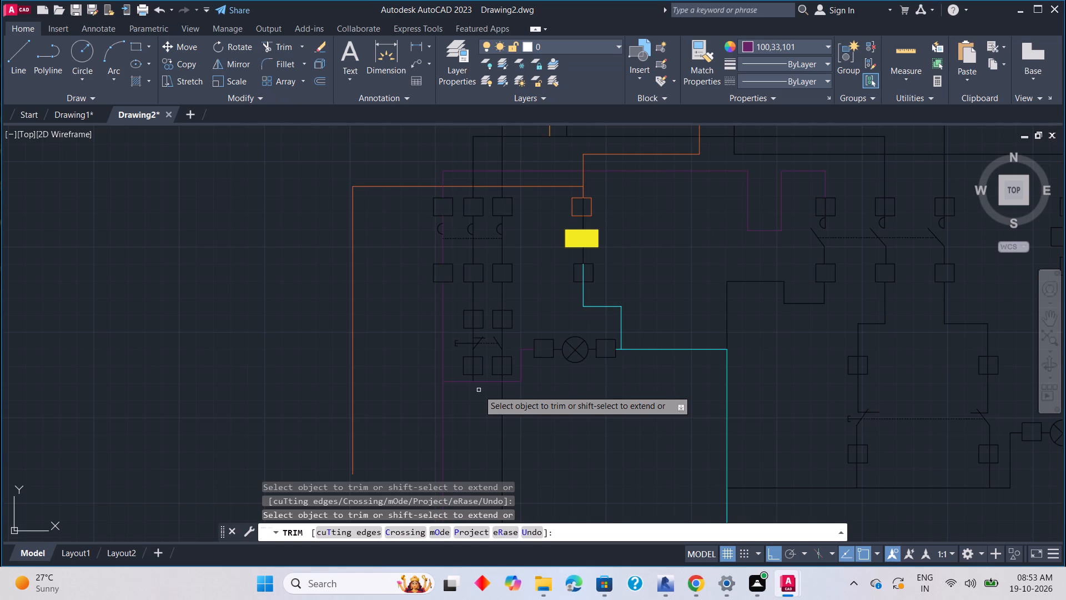
{"action": "scroll", "coordinate": [482, 353], "scroll_direction": "up", "scroll_amount": 2}
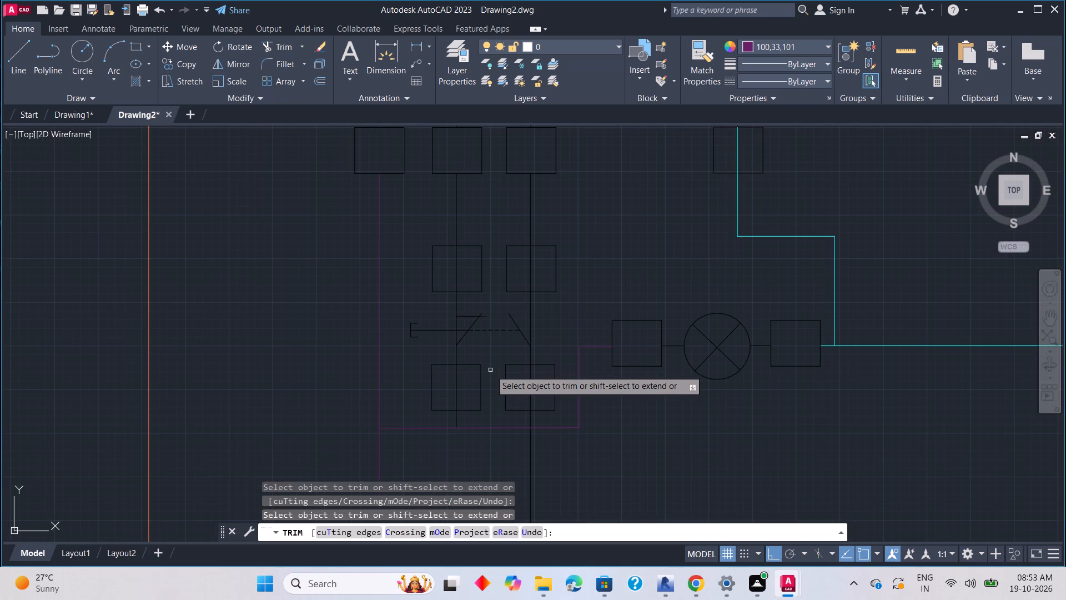
{"action": "key", "text": "Escape"}
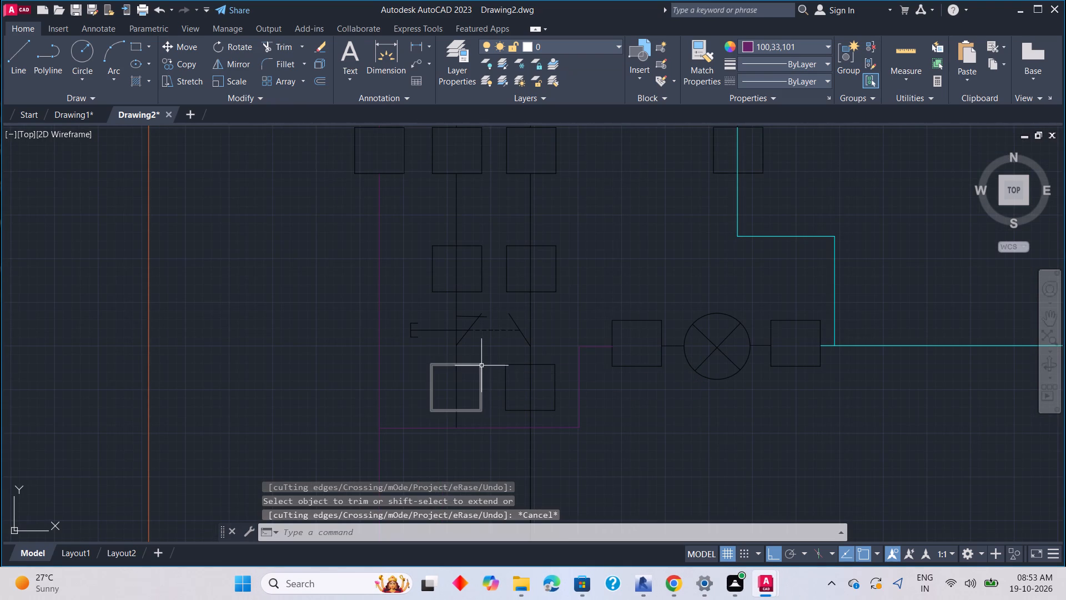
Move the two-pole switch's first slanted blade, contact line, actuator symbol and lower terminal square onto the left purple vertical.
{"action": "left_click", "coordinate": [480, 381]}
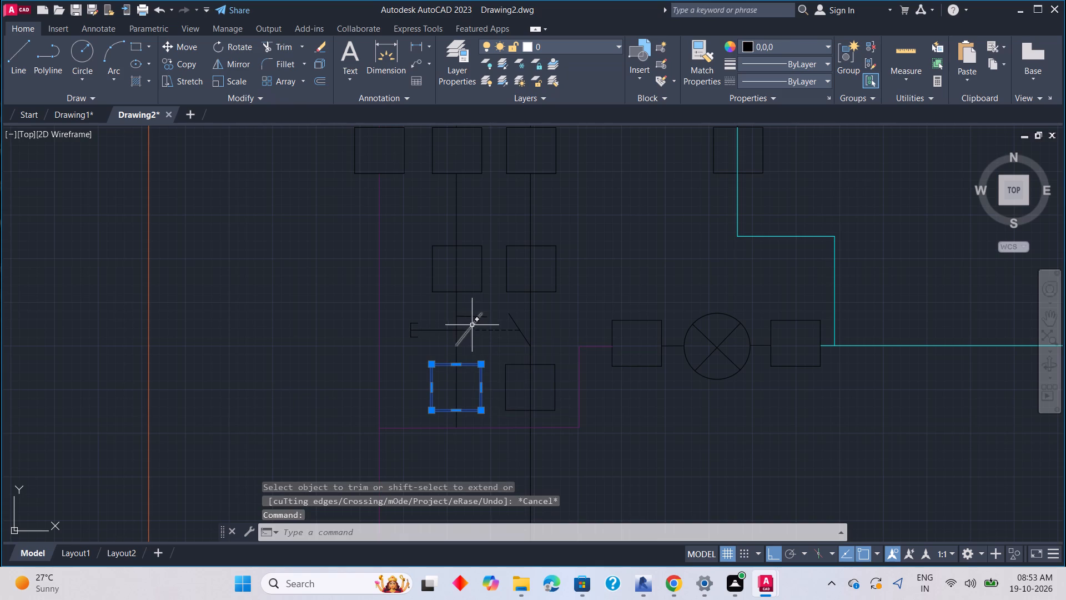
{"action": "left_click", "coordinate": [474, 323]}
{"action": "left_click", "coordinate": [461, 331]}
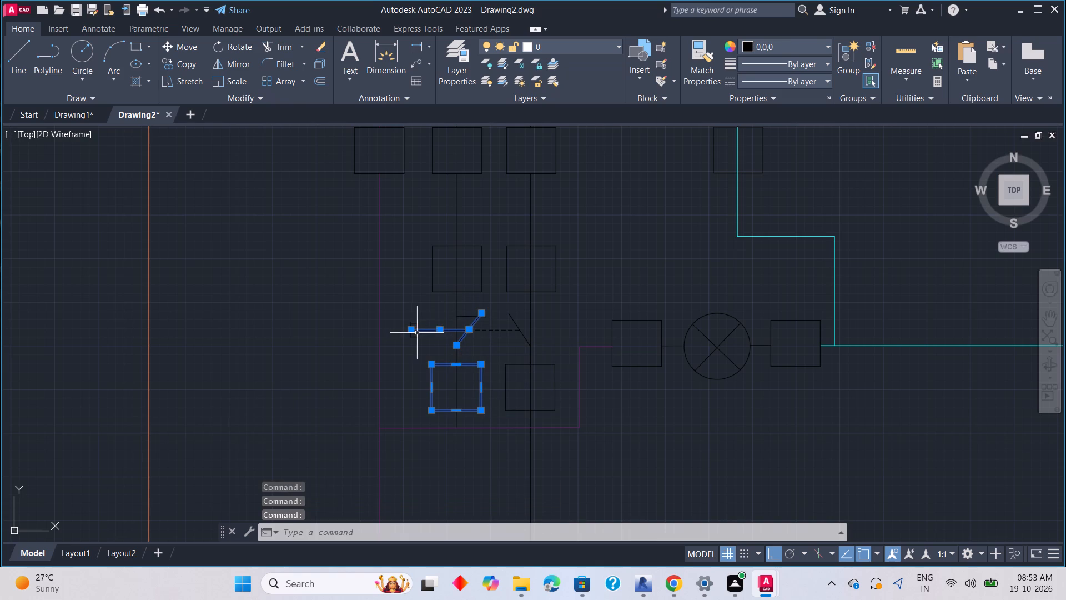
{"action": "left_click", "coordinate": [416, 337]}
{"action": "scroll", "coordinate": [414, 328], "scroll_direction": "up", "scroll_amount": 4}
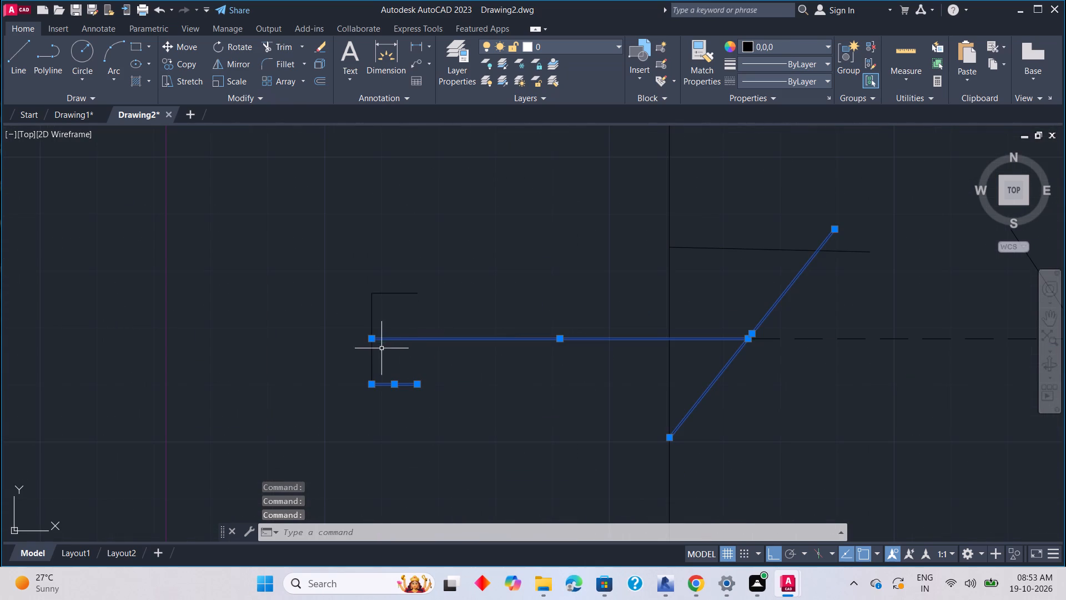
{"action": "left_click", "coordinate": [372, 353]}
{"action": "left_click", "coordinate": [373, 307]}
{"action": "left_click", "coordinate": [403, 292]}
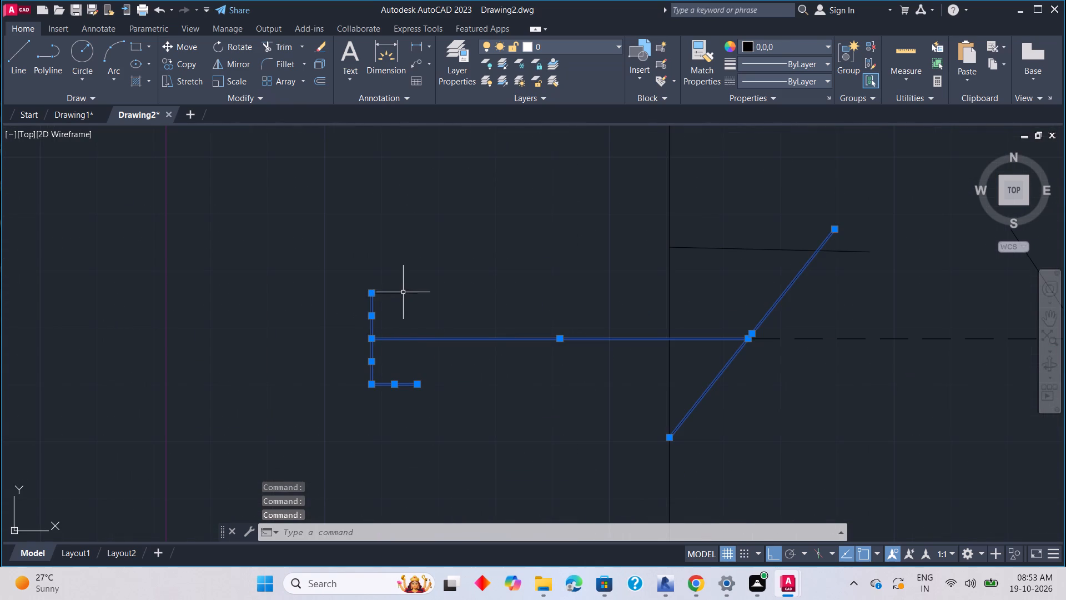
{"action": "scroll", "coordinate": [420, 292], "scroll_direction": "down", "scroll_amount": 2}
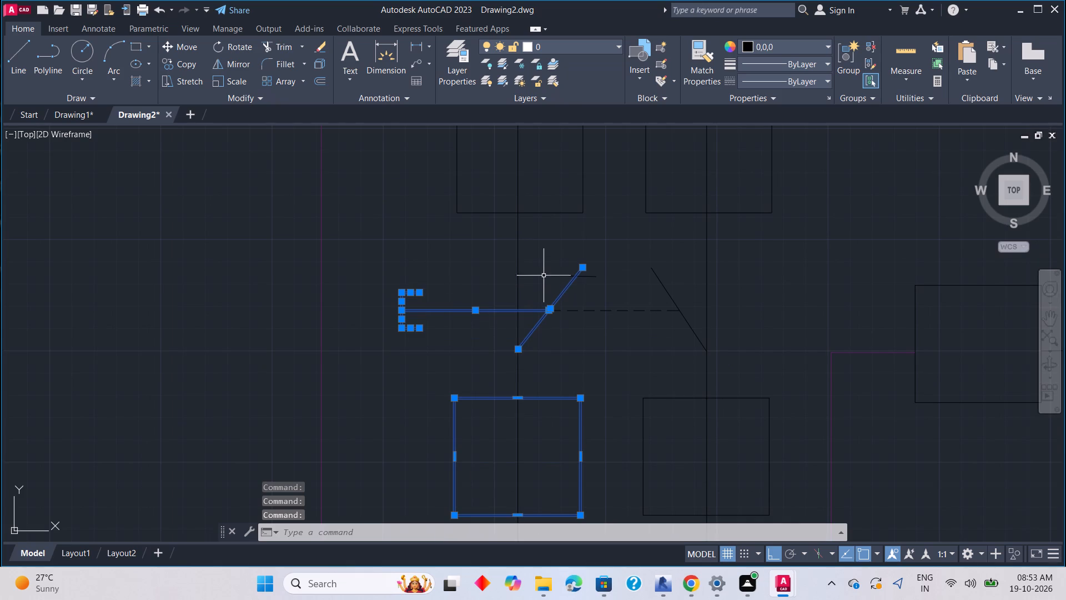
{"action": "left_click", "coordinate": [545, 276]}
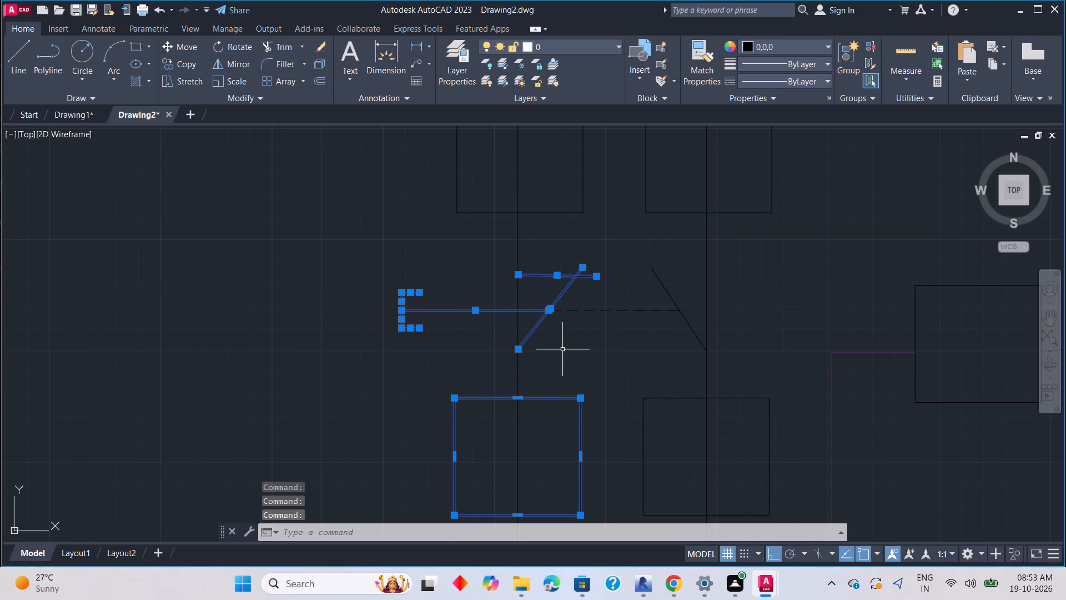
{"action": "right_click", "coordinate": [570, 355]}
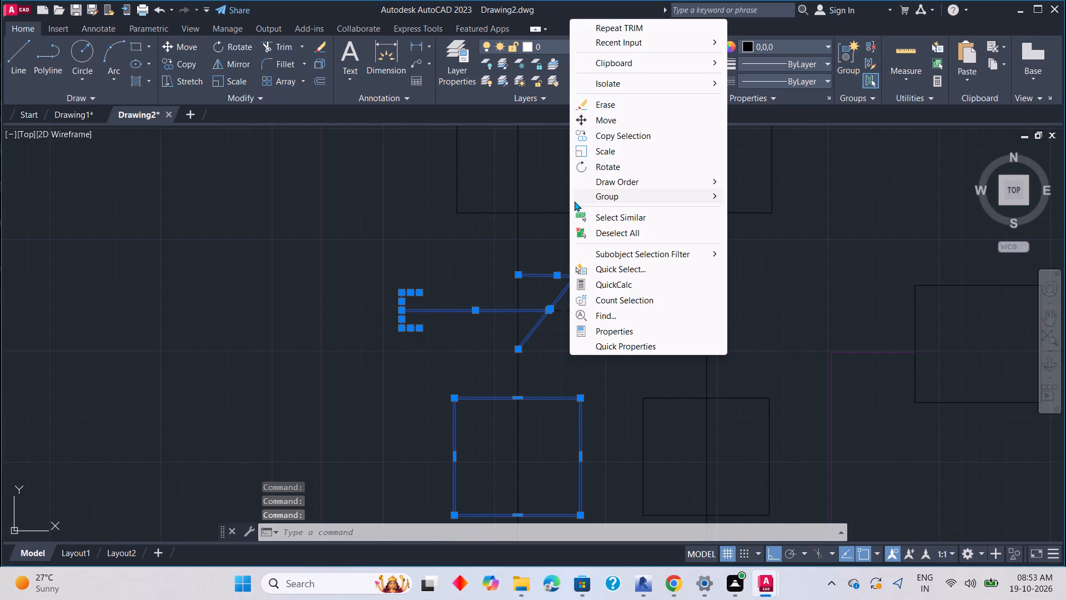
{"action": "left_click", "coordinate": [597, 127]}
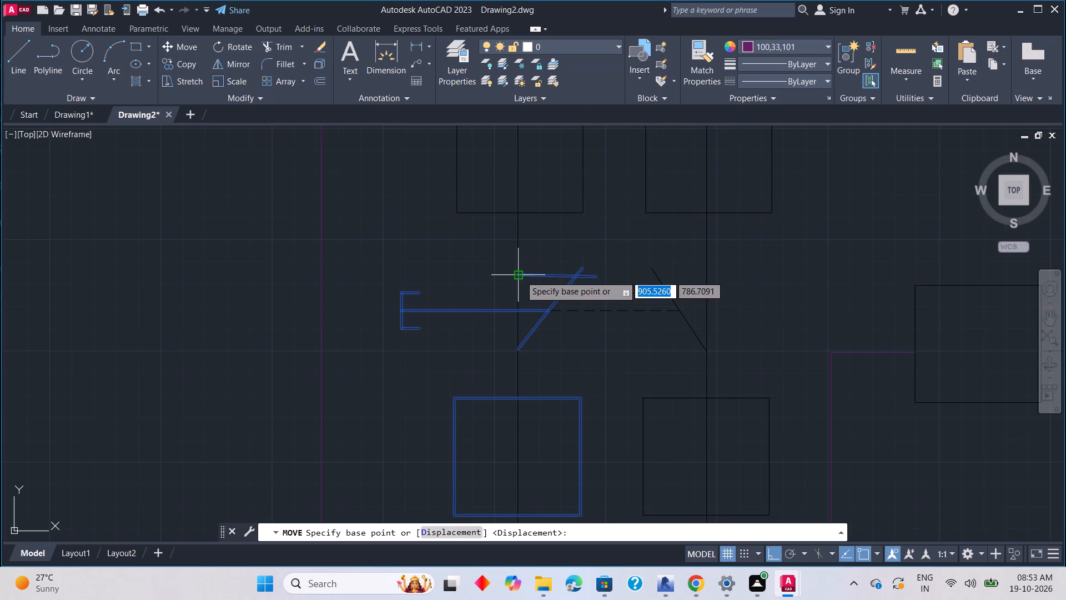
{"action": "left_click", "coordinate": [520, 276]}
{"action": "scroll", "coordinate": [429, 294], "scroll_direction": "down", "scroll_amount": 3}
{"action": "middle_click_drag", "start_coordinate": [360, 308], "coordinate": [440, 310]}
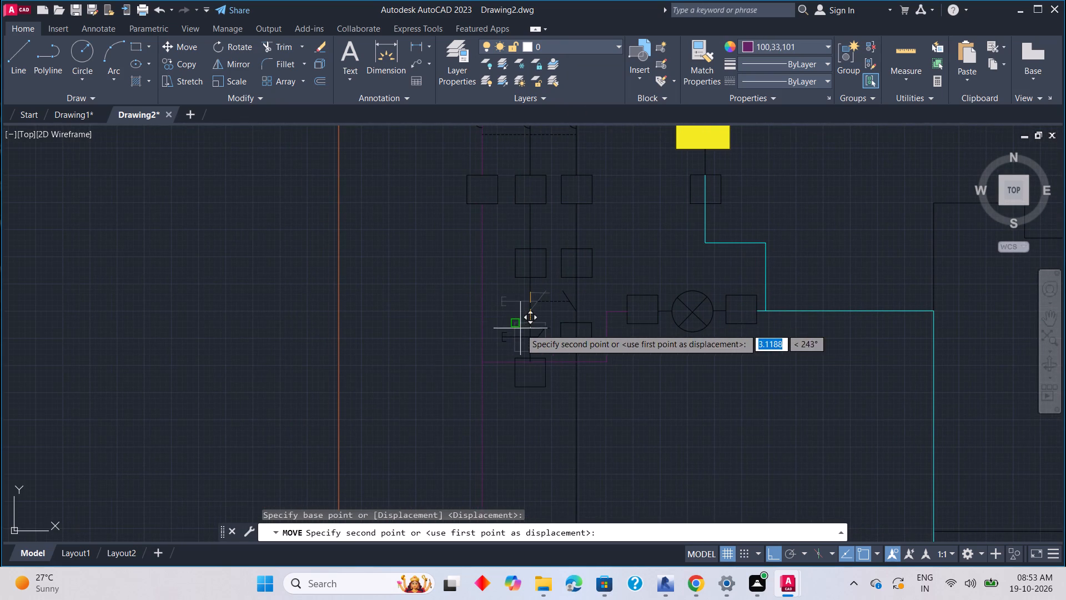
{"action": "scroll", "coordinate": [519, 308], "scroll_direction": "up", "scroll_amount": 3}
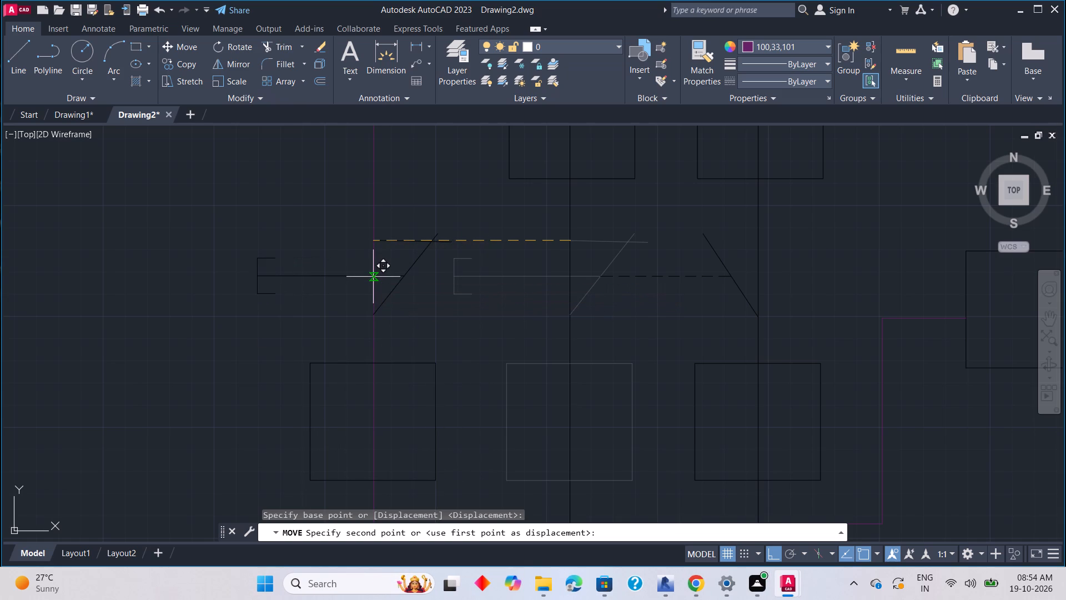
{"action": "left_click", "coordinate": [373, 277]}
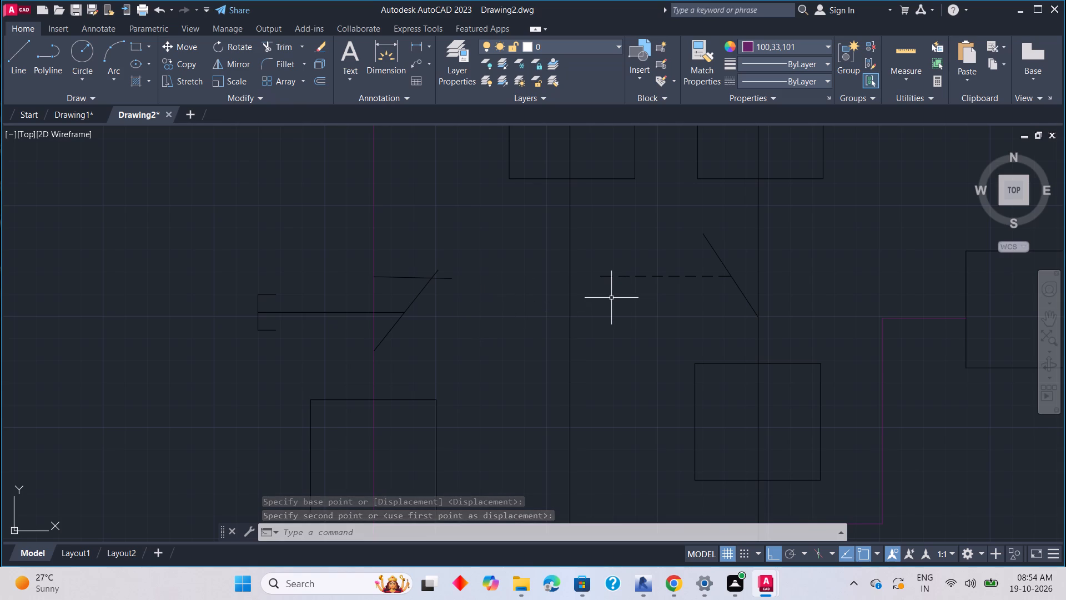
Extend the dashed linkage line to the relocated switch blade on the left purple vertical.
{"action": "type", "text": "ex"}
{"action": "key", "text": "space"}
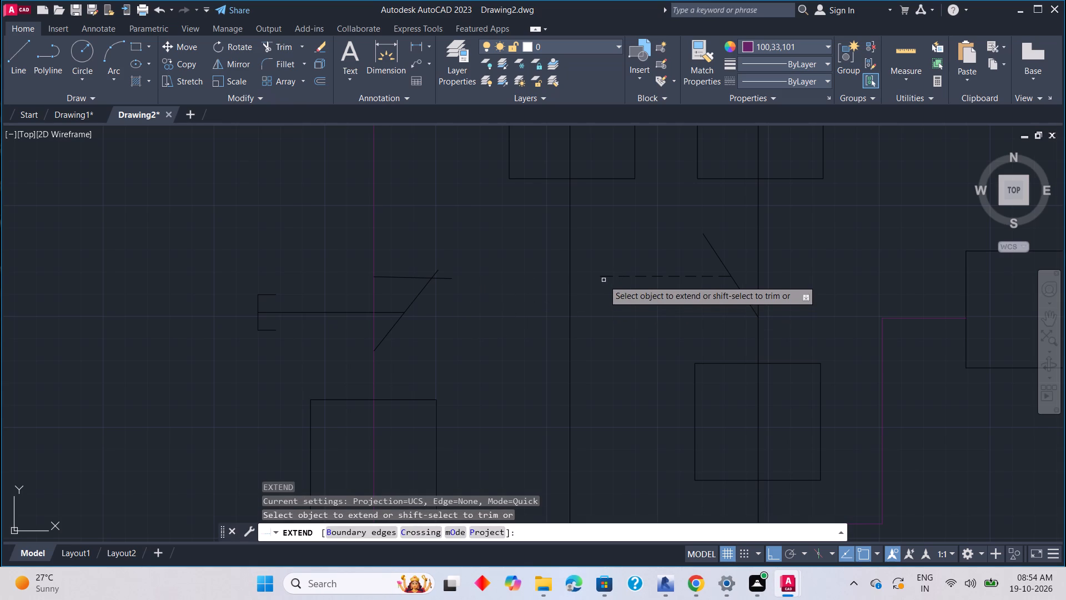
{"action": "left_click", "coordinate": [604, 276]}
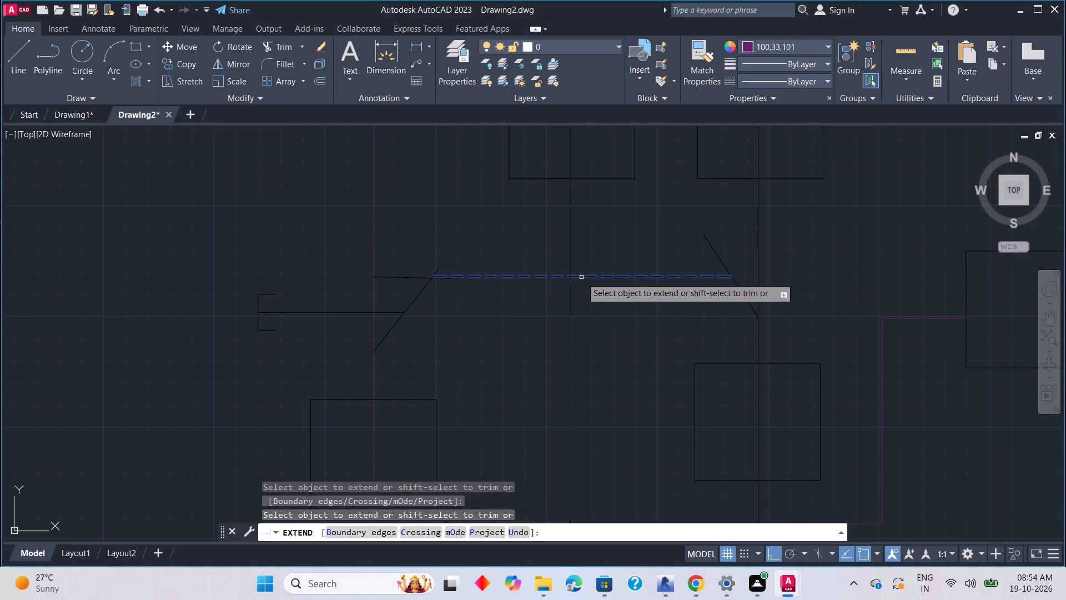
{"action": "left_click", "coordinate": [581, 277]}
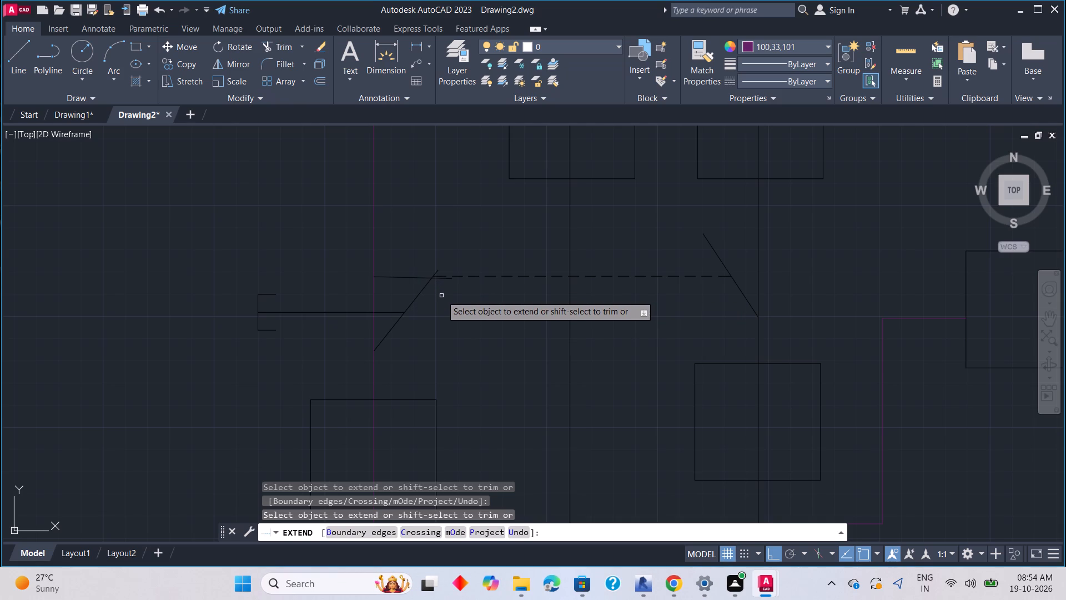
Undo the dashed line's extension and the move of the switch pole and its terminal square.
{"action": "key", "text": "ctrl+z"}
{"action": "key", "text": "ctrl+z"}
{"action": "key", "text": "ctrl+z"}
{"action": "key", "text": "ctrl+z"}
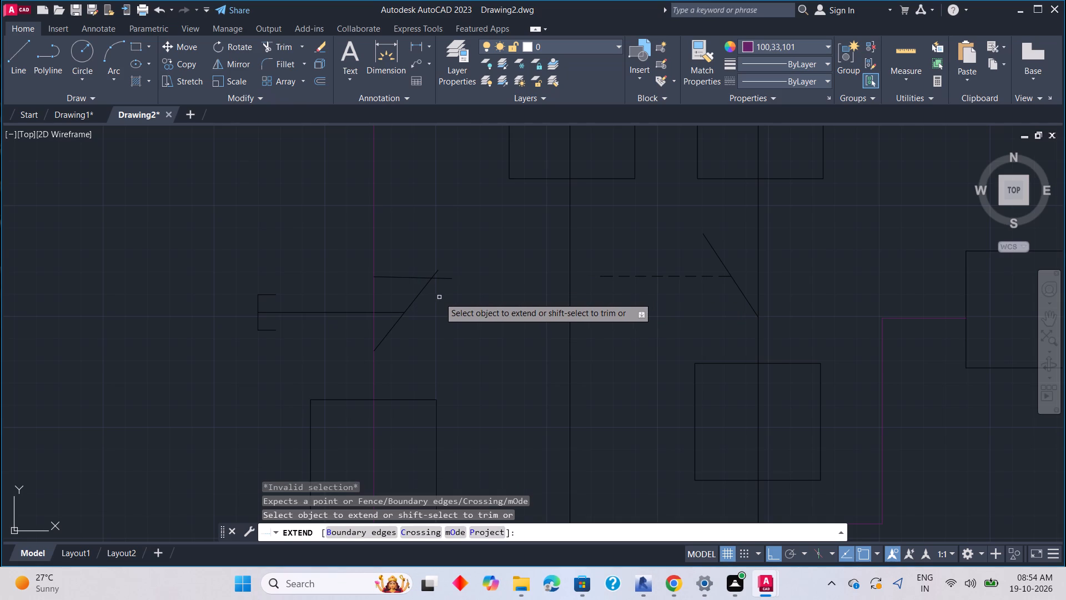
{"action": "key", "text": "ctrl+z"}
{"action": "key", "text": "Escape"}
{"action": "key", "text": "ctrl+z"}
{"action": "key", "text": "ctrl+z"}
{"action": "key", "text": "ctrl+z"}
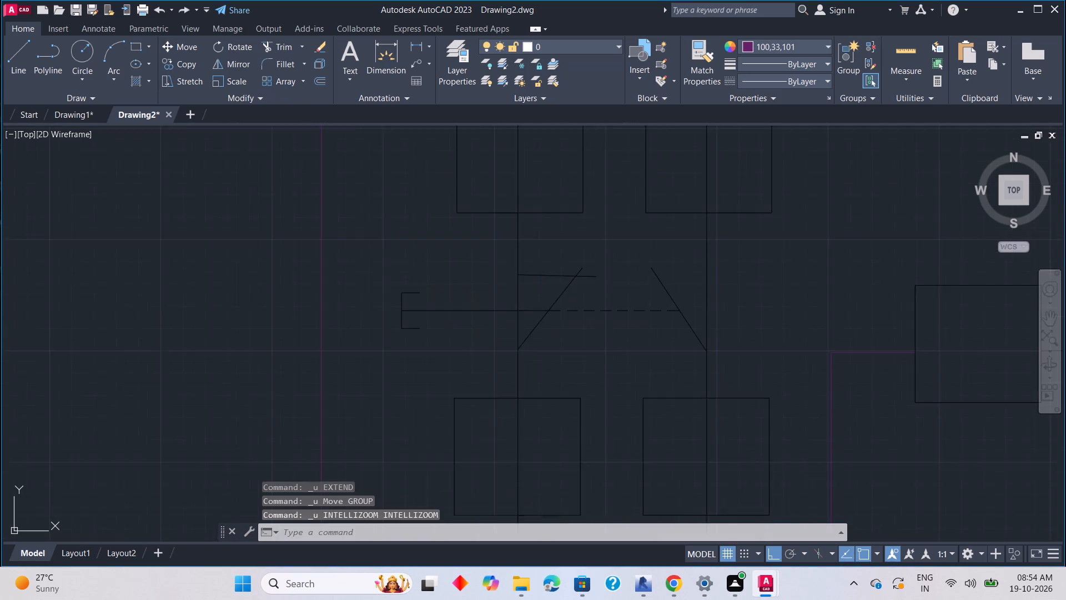
Move the first switch blade, contact line, actuator symbol and lower terminal square straight across onto the left purple vertical.
{"action": "scroll", "coordinate": [465, 354], "scroll_direction": "up", "scroll_amount": 1}
{"action": "middle_click_drag", "start_coordinate": [466, 354], "coordinate": [467, 353]}
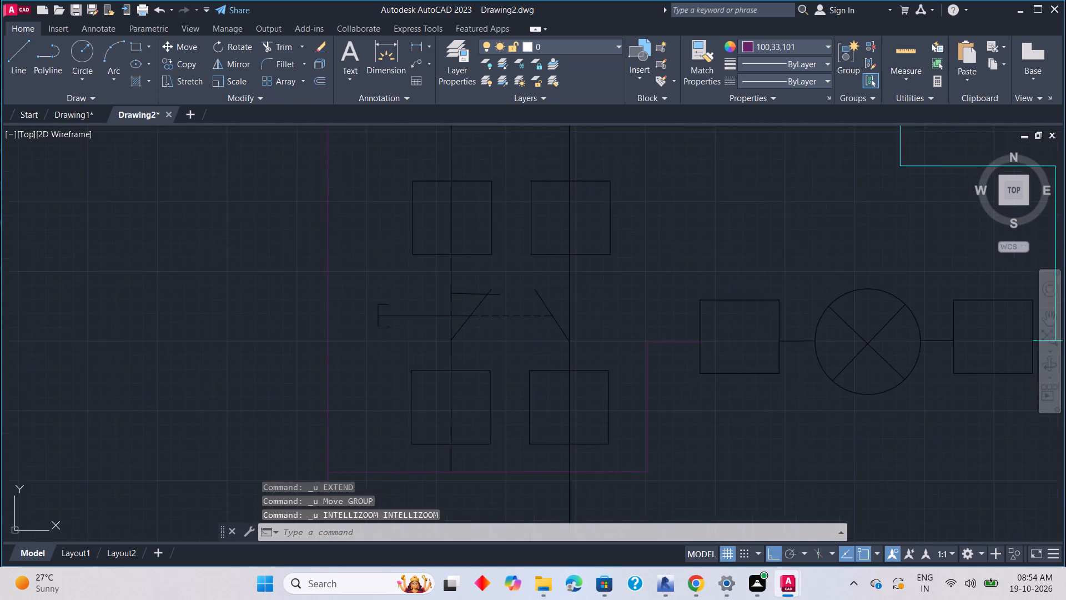
{"action": "middle_click_drag", "start_coordinate": [467, 353], "coordinate": [496, 330]}
{"action": "left_click", "coordinate": [398, 259]}
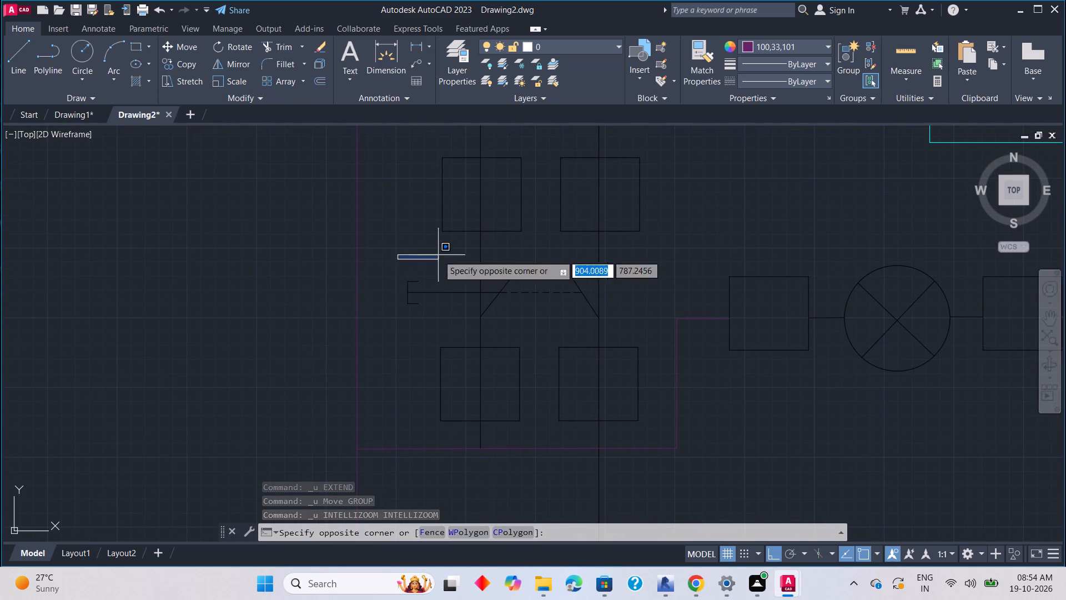
{"action": "left_click", "coordinate": [543, 444]}
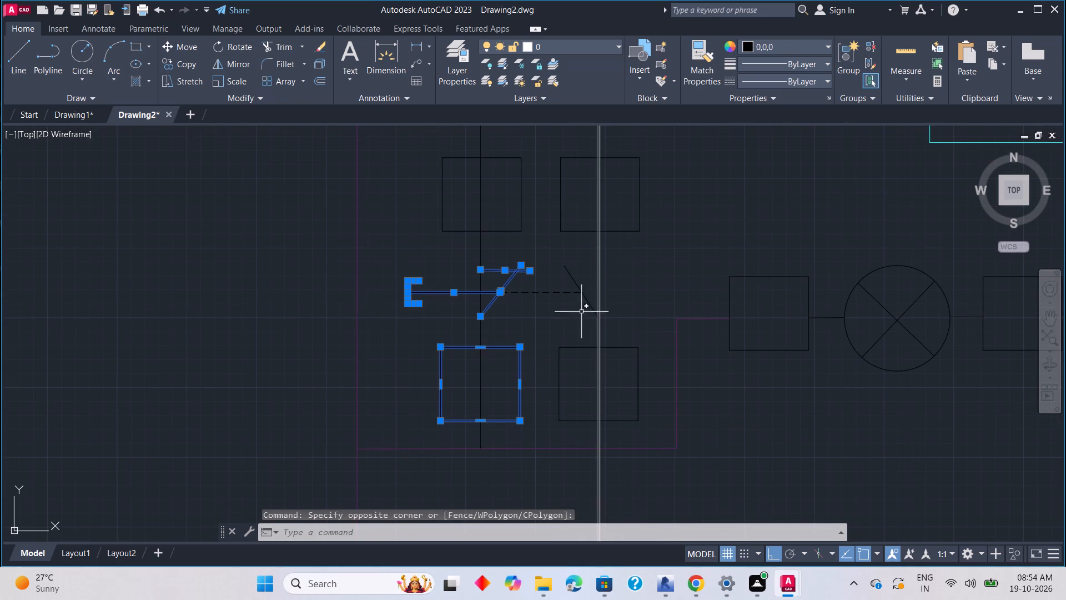
{"action": "right_click", "coordinate": [577, 314]}
{"action": "left_click", "coordinate": [613, 331]}
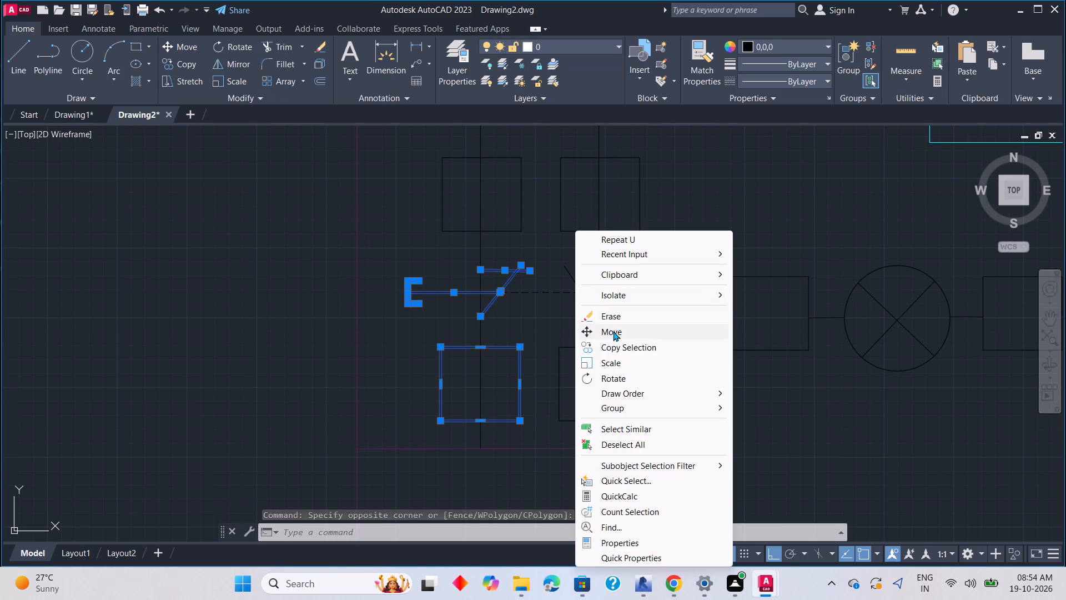
{"action": "left_click", "coordinate": [484, 273]}
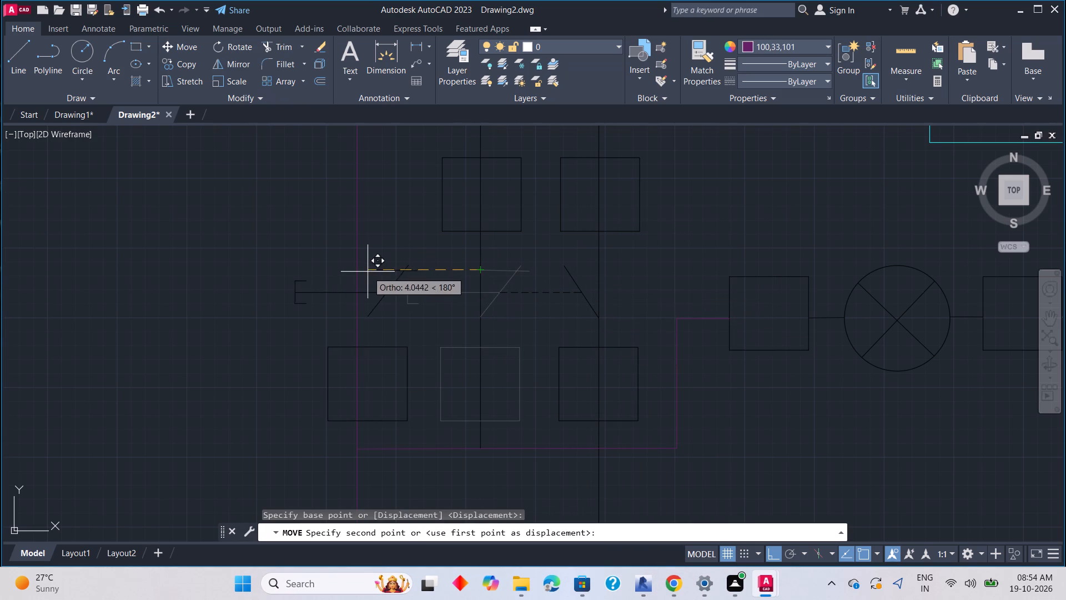
{"action": "left_click", "coordinate": [359, 272]}
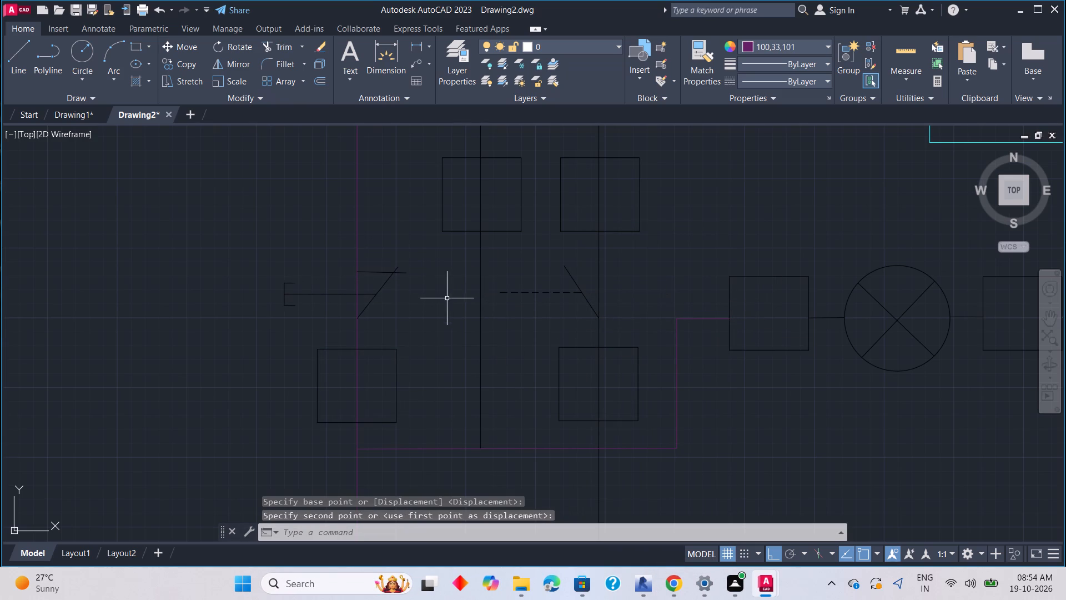
Extend the dashed linkage line across the middle vertical to the relocated slanted switch blade.
{"action": "type", "text": "ex"}
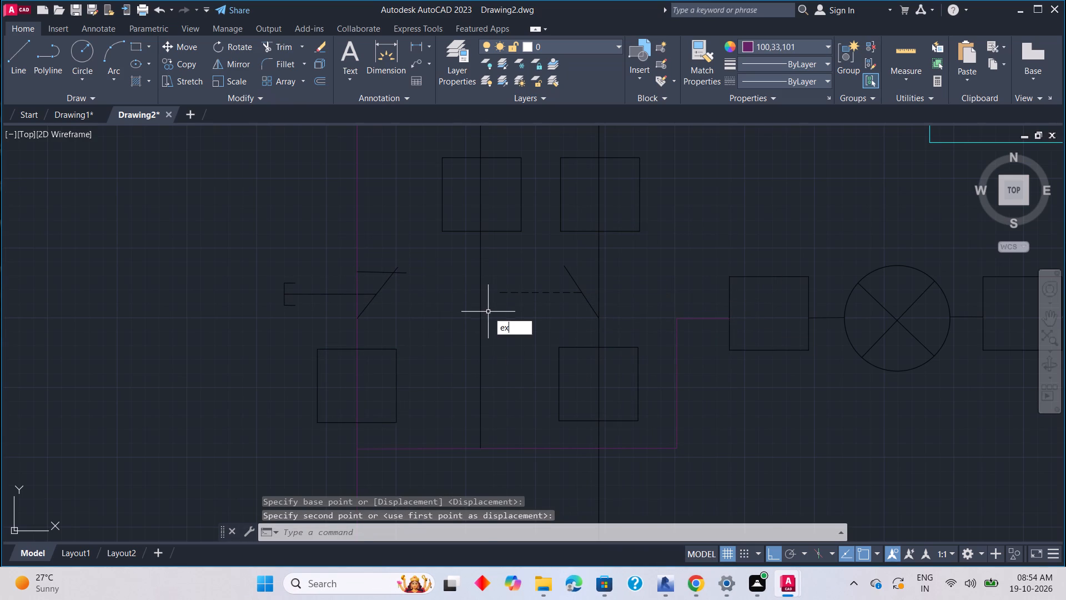
{"action": "key", "text": "space"}
{"action": "left_click", "coordinate": [499, 292]}
{"action": "left_click", "coordinate": [495, 292]}
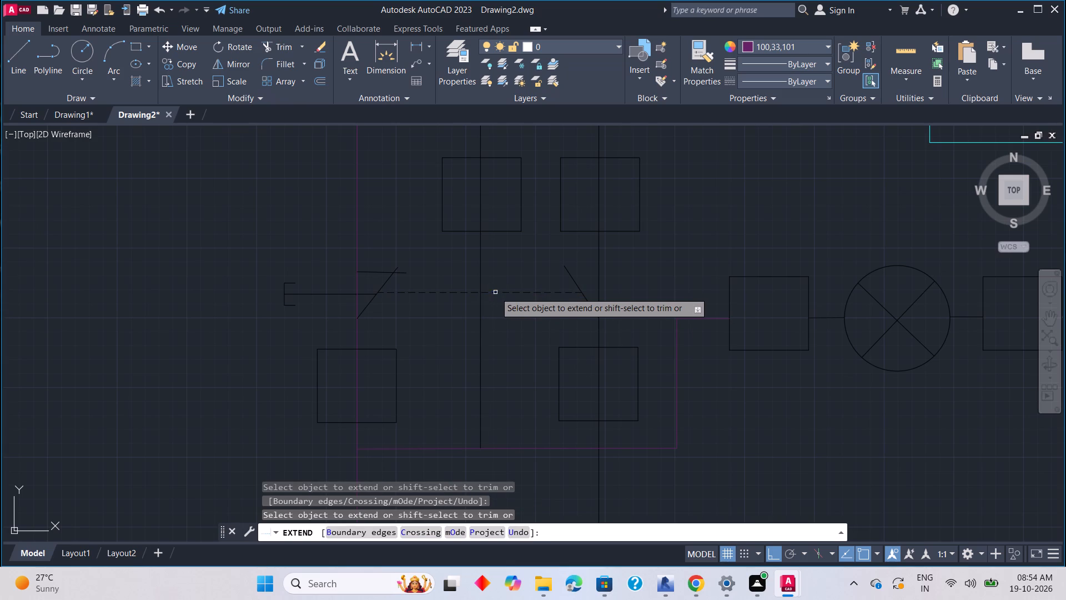
{"action": "scroll", "coordinate": [379, 301], "scroll_direction": "up", "scroll_amount": 2}
{"action": "middle_click_drag", "start_coordinate": [379, 301], "coordinate": [414, 332]}
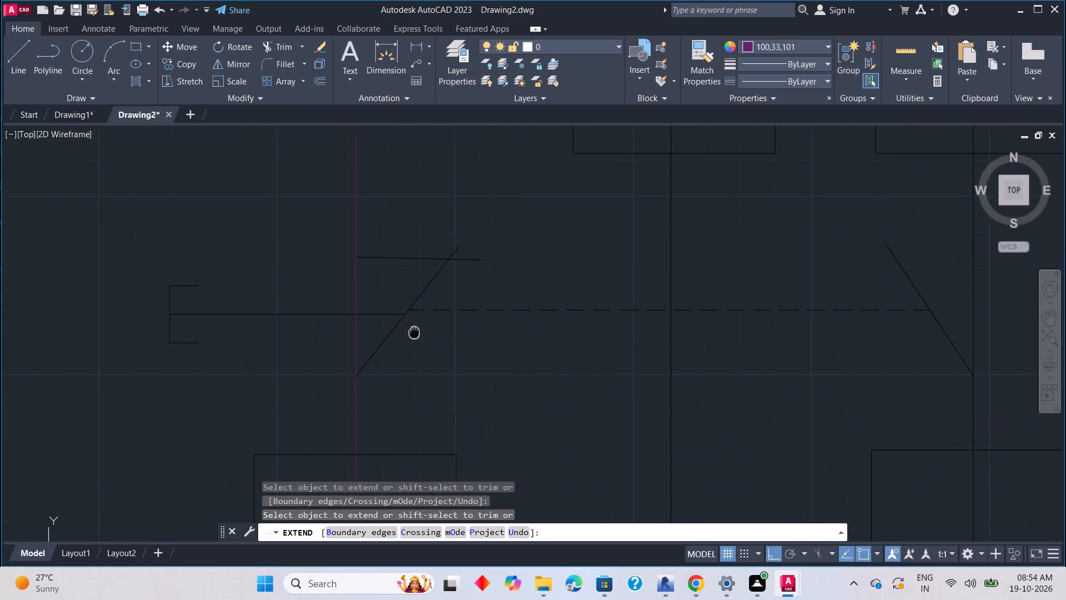
{"action": "middle_click_drag", "start_coordinate": [414, 332], "coordinate": [415, 333]}
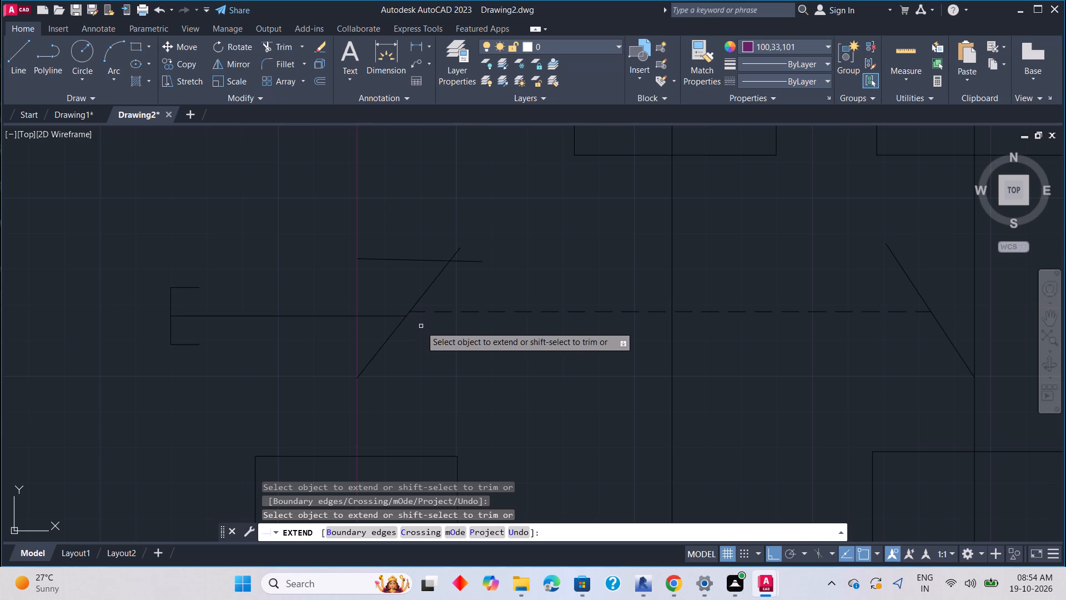
{"action": "key", "text": "Escape"}
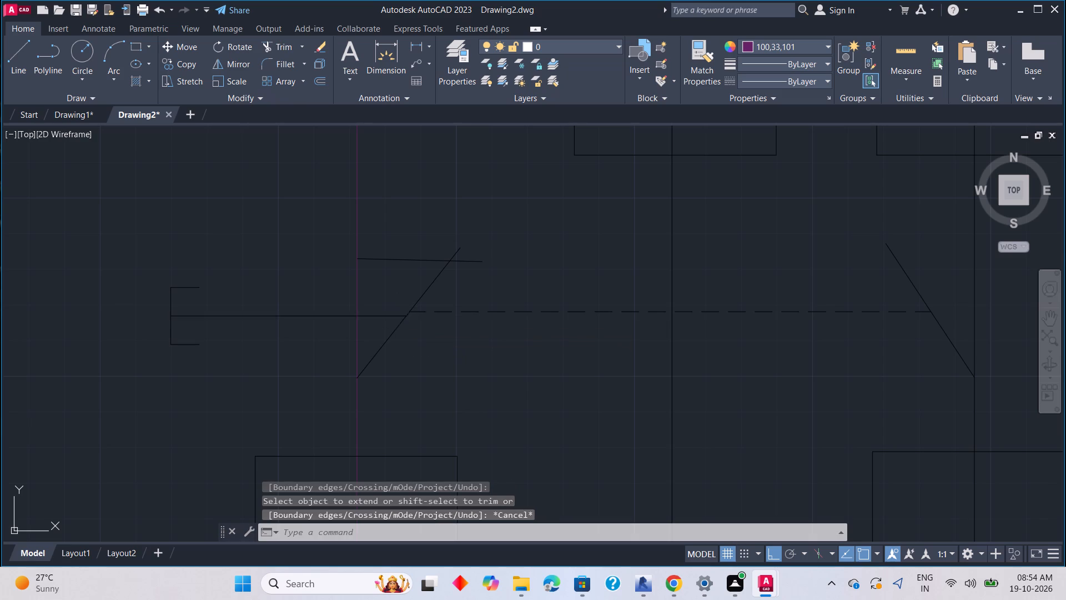
Move the solid actuator line of the switch up slightly so it lines up with the dashed linkage line.
{"action": "left_click", "coordinate": [397, 314]}
{"action": "right_click", "coordinate": [422, 324]}
{"action": "left_click", "coordinate": [433, 310]}
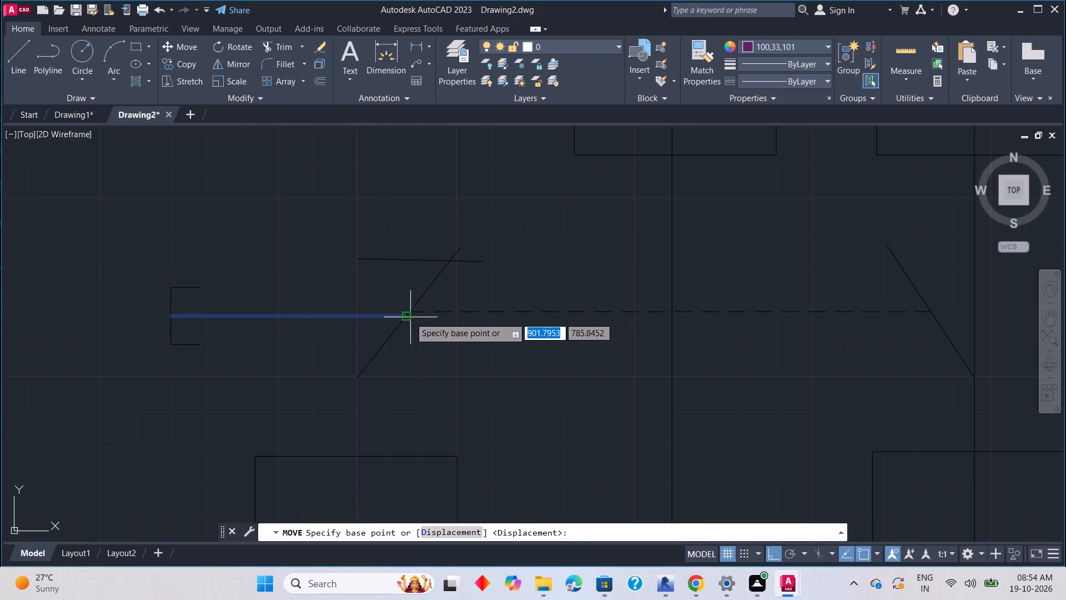
{"action": "left_click", "coordinate": [410, 317]}
{"action": "left_click", "coordinate": [414, 312]}
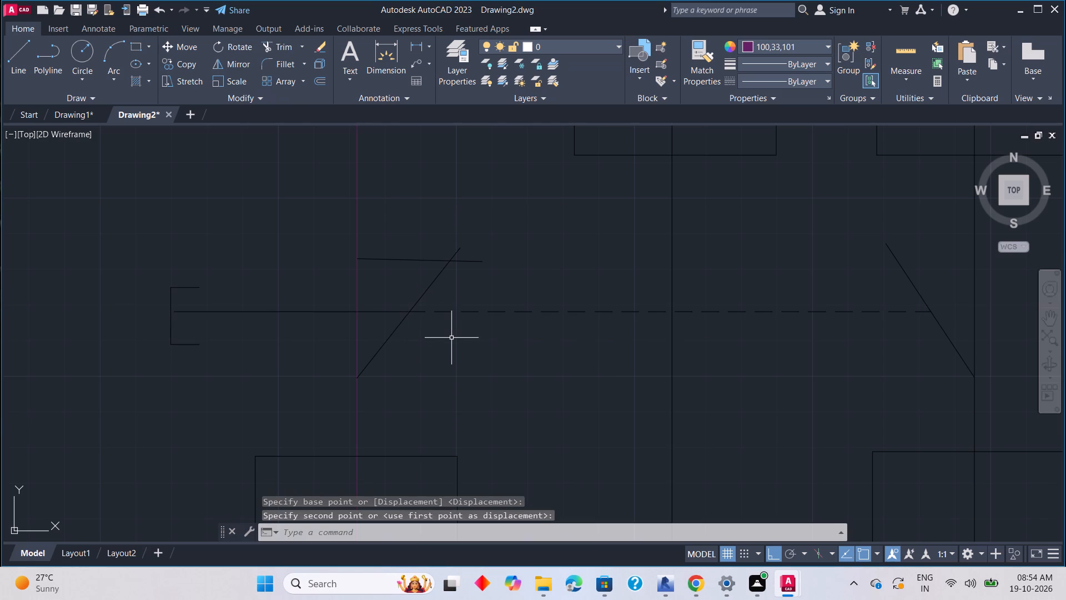
{"action": "key", "text": "Escape"}
Move the terminal square above the switch from the middle vertical straight across onto the left purple vertical.
{"action": "scroll", "coordinate": [449, 337], "scroll_direction": "down", "scroll_amount": 3}
{"action": "middle_click_drag", "start_coordinate": [459, 348], "coordinate": [411, 329]}
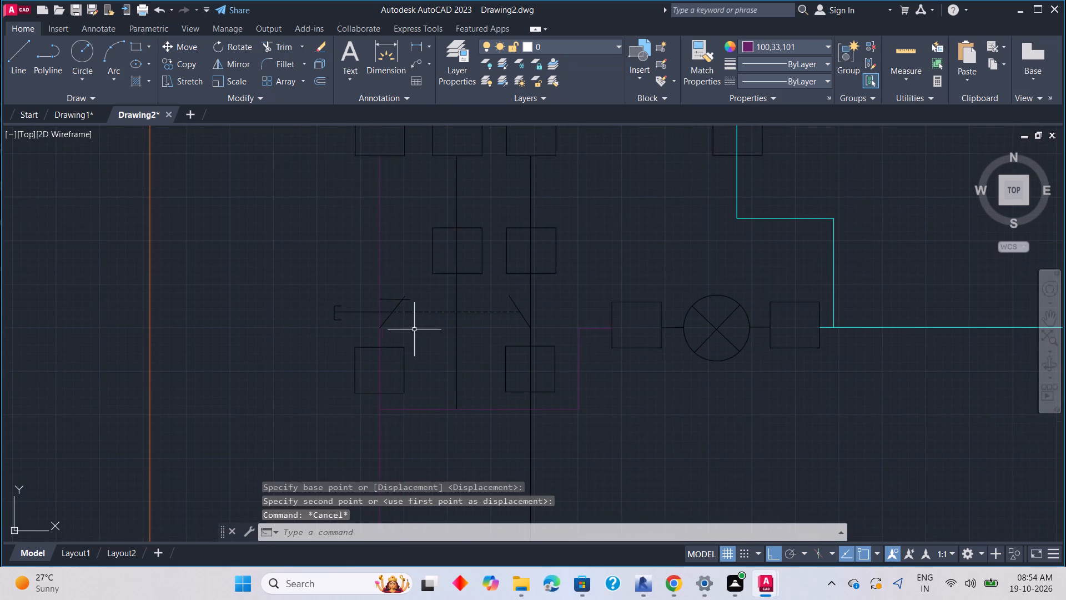
{"action": "scroll", "coordinate": [423, 341], "scroll_direction": "down", "scroll_amount": 1}
{"action": "middle_click_drag", "start_coordinate": [464, 372], "coordinate": [457, 349]}
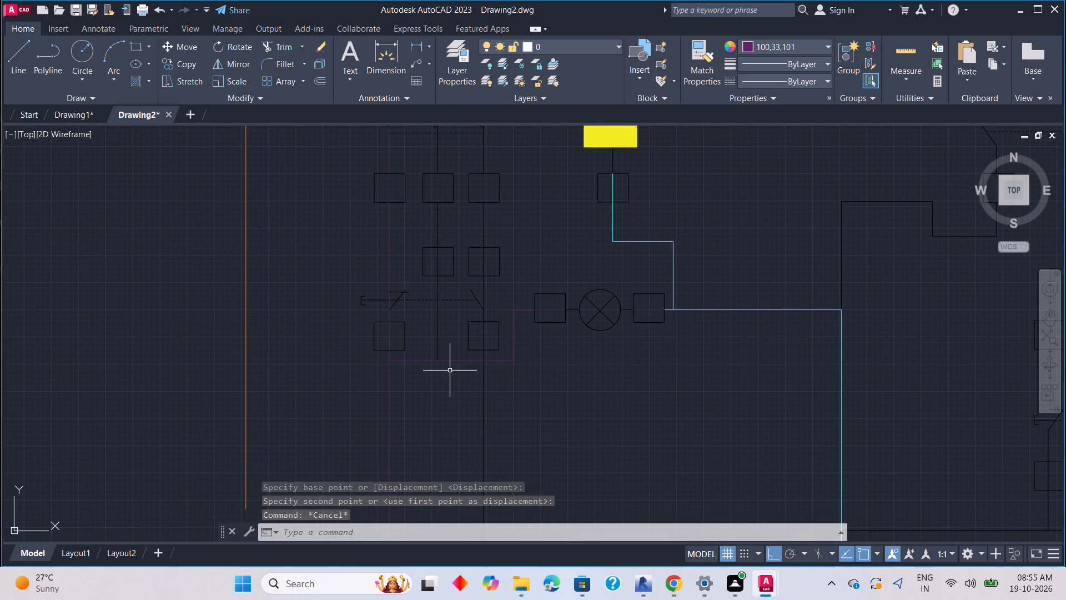
{"action": "middle_click", "coordinate": [449, 374]}
{"action": "middle_click_drag", "start_coordinate": [452, 325], "coordinate": [467, 366]}
{"action": "left_click", "coordinate": [461, 312]}
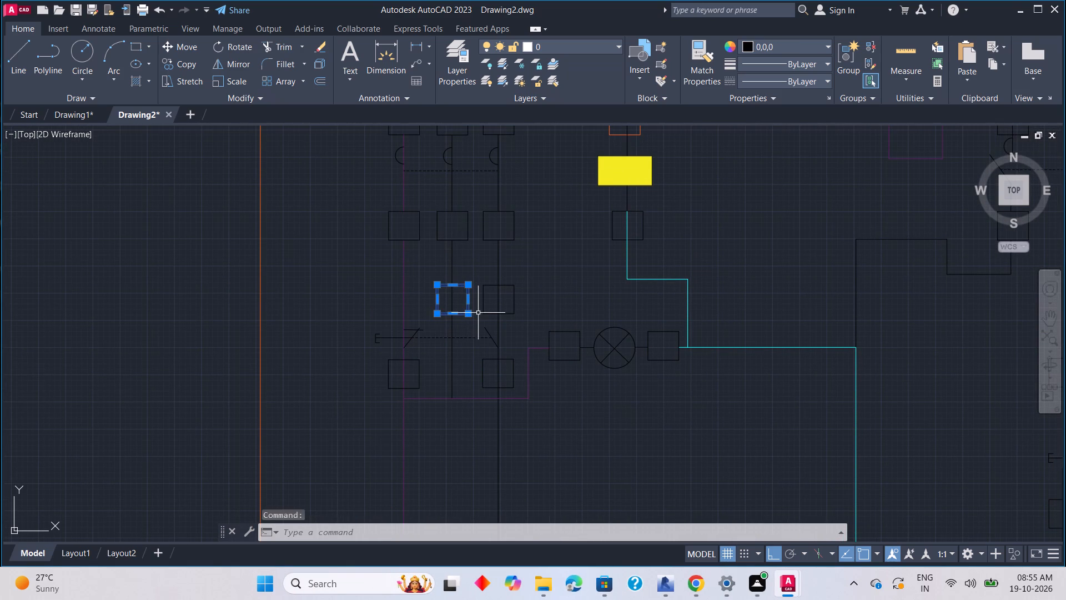
{"action": "right_click", "coordinate": [457, 304]}
{"action": "left_click", "coordinate": [477, 311]}
{"action": "left_click", "coordinate": [455, 286]}
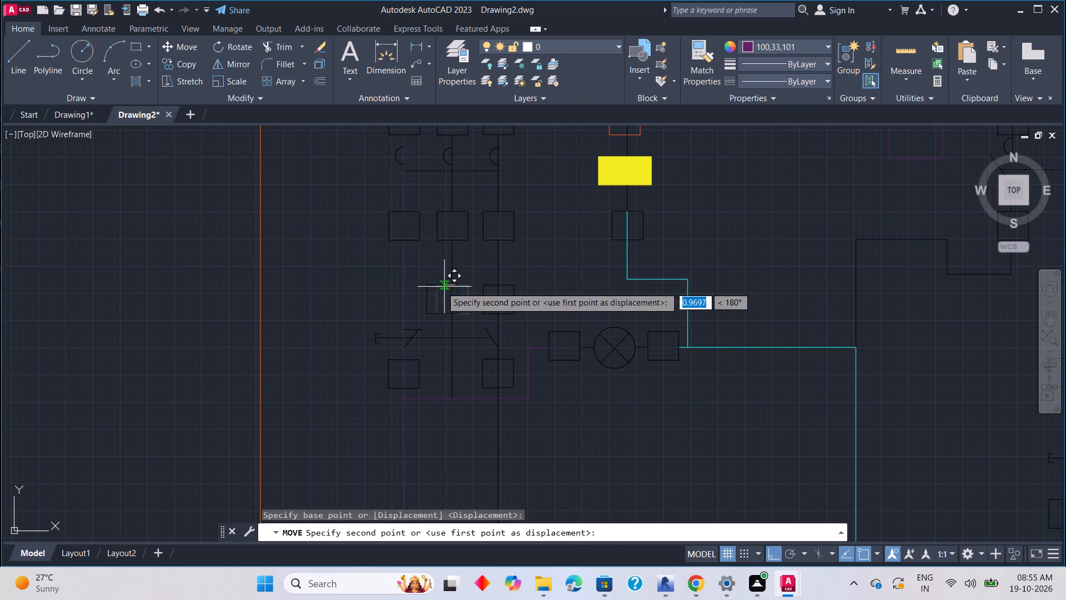
{"action": "left_click", "coordinate": [404, 287]}
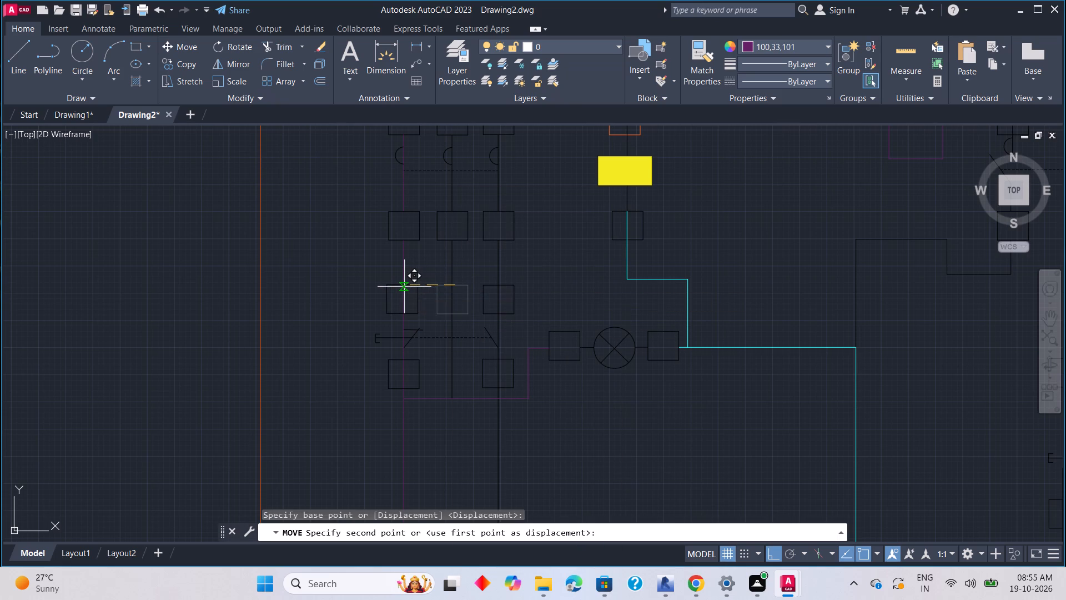
Draw a black (0,0,0) horizontal line from the moved terminal square's side to just past the middle vertical wire.
{"action": "middle_click_drag", "start_coordinate": [439, 315], "coordinate": [460, 355]}
{"action": "key", "text": "l"}
{"action": "key", "text": "space"}
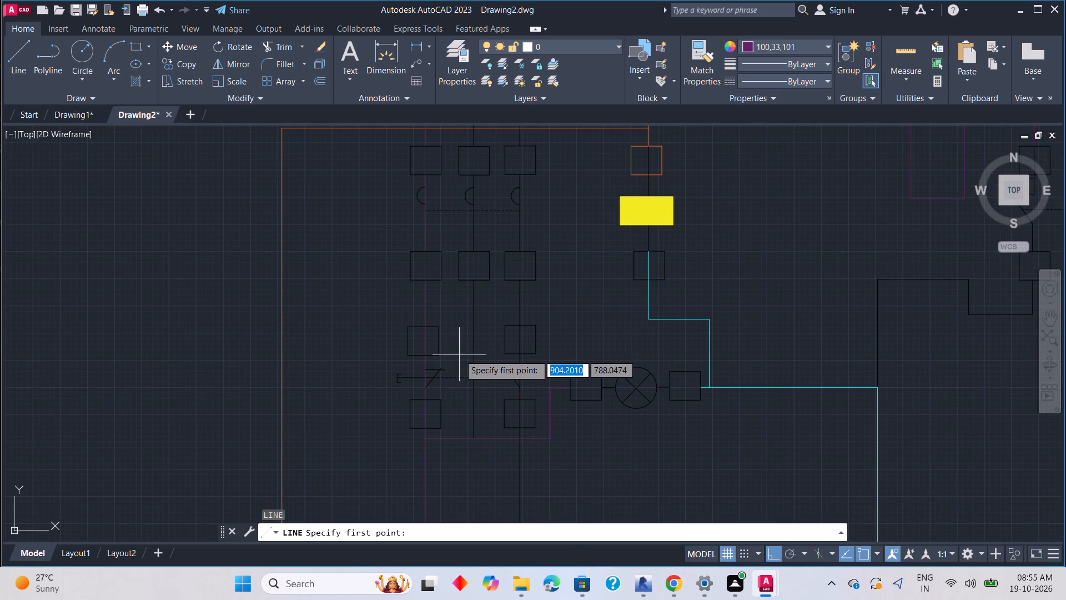
{"action": "left_click", "coordinate": [787, 41]}
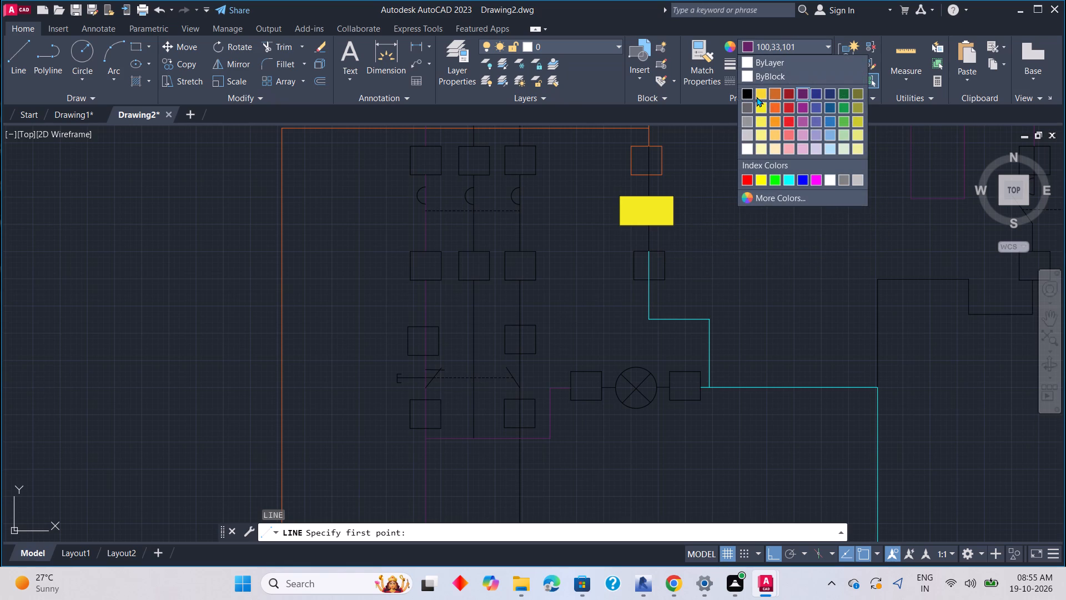
{"action": "left_click", "coordinate": [748, 93]}
{"action": "scroll", "coordinate": [467, 357], "scroll_direction": "up", "scroll_amount": 2}
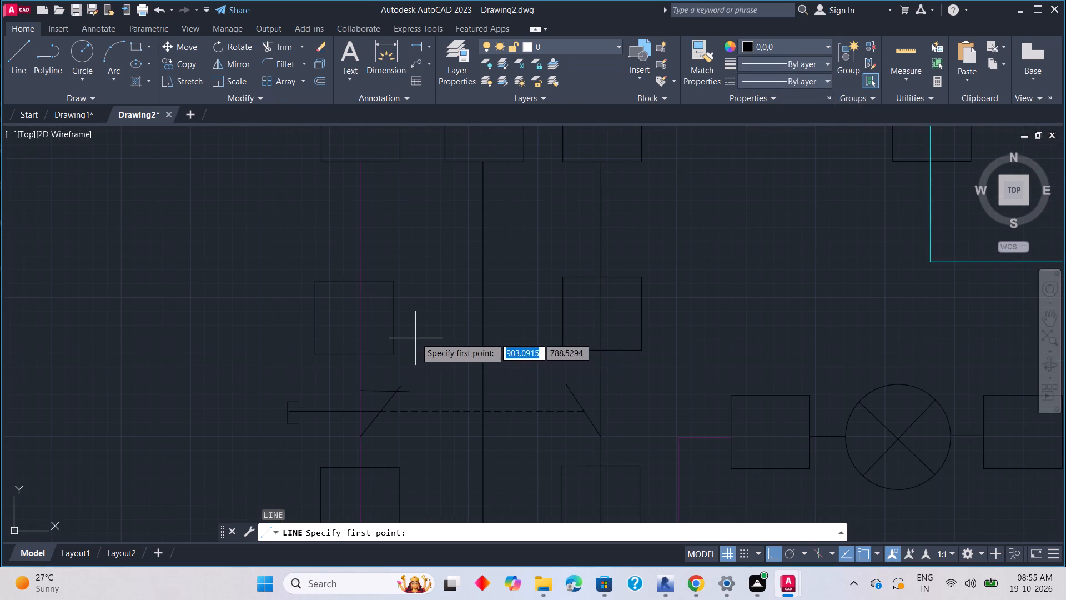
{"action": "left_click", "coordinate": [393, 319]}
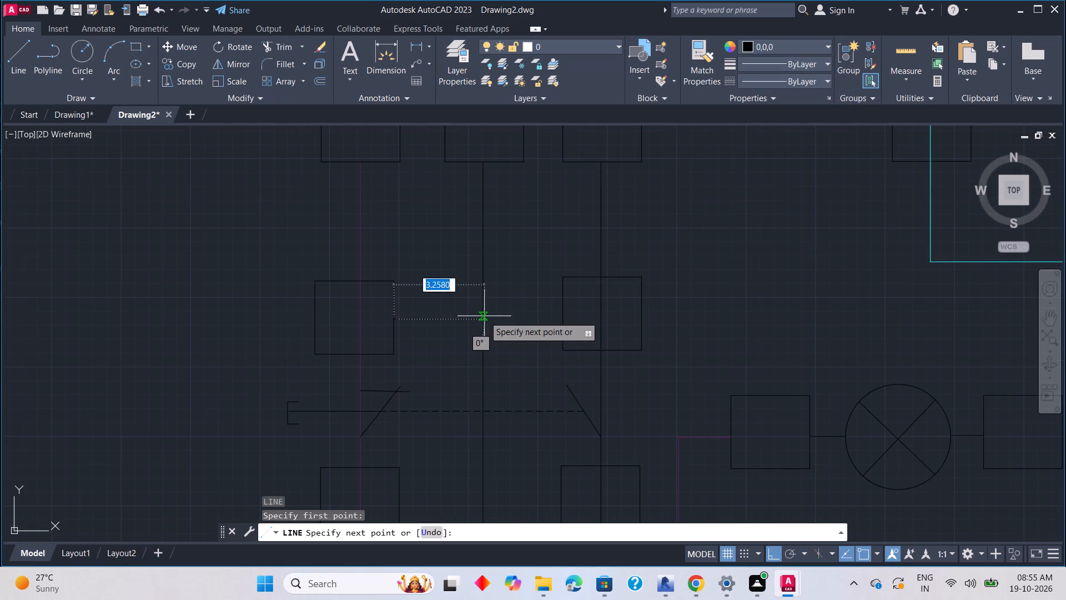
{"action": "left_click", "coordinate": [485, 316]}
{"action": "key", "text": "ctrl+z"}
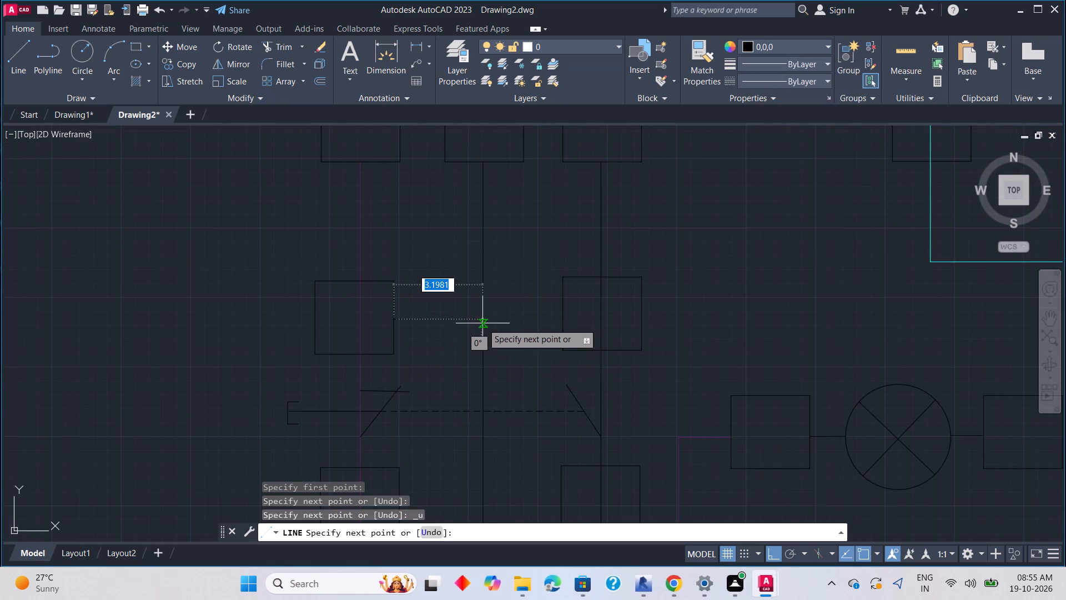
{"action": "scroll", "coordinate": [482, 324], "scroll_direction": "up", "scroll_amount": 2}
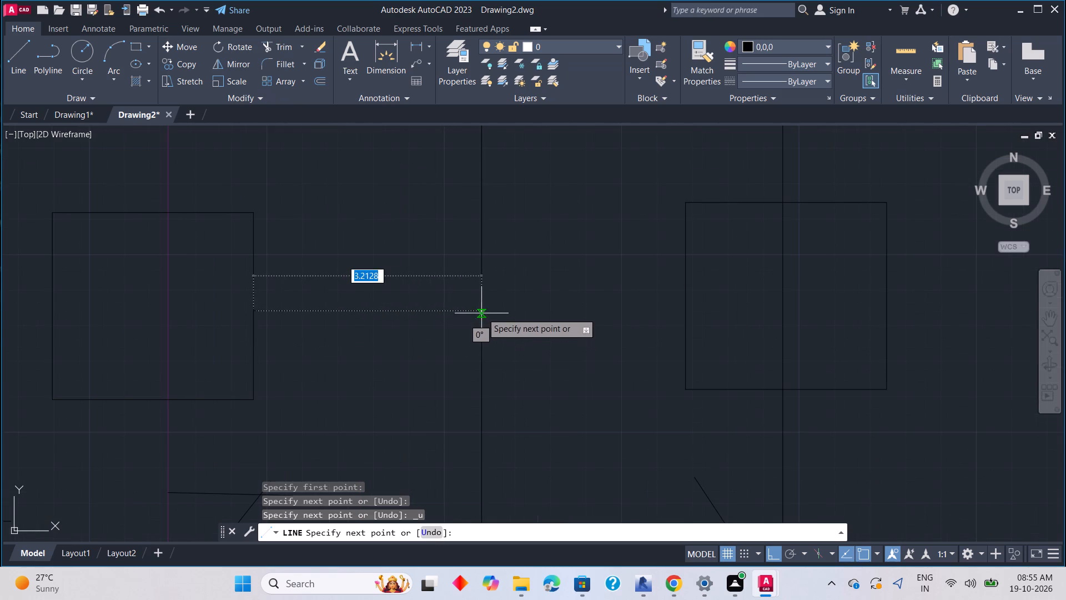
{"action": "left_click", "coordinate": [543, 308]}
{"action": "key", "text": "Escape"}
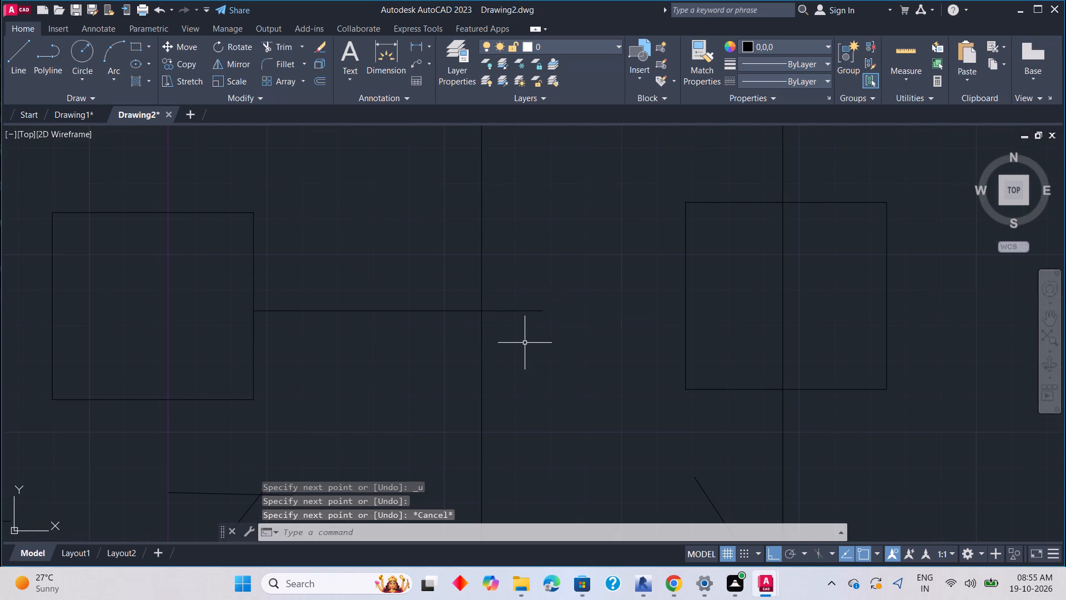
Trim the new line's overhang and the part of the middle vertical wire below their junction.
{"action": "type", "text": "tr"}
{"action": "type", "text": "c"}
{"action": "key", "text": "space"}
{"action": "left_click_drag", "start_coordinate": [508, 297], "coordinate": [467, 346]}
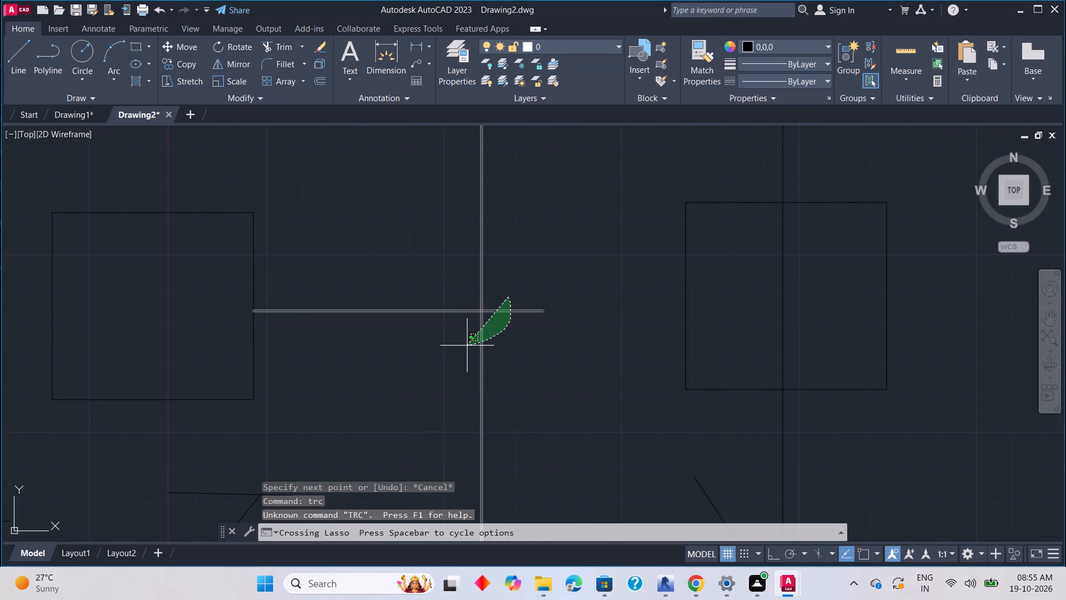
{"action": "left_click_drag", "start_coordinate": [467, 346], "coordinate": [464, 347]}
{"action": "key", "text": "Escape"}
{"action": "type", "text": "tr"}
{"action": "key", "text": "space"}
{"action": "left_click_drag", "start_coordinate": [489, 311], "coordinate": [488, 316]}
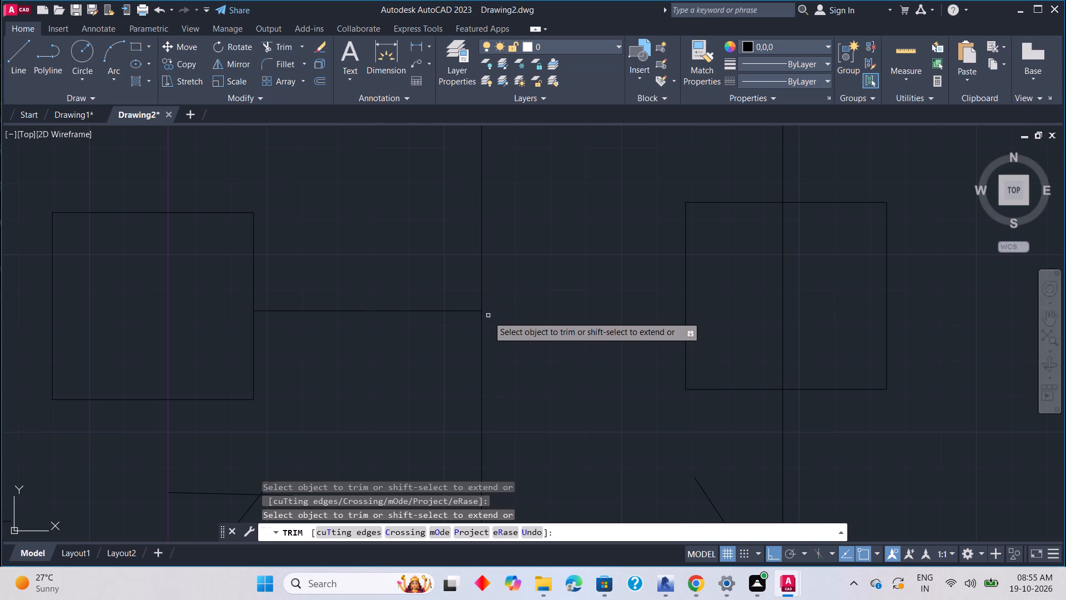
{"action": "left_click_drag", "start_coordinate": [488, 316], "coordinate": [488, 317]}
{"action": "left_click", "coordinate": [482, 325]}
{"action": "scroll", "coordinate": [484, 327], "scroll_direction": "down", "scroll_amount": 3}
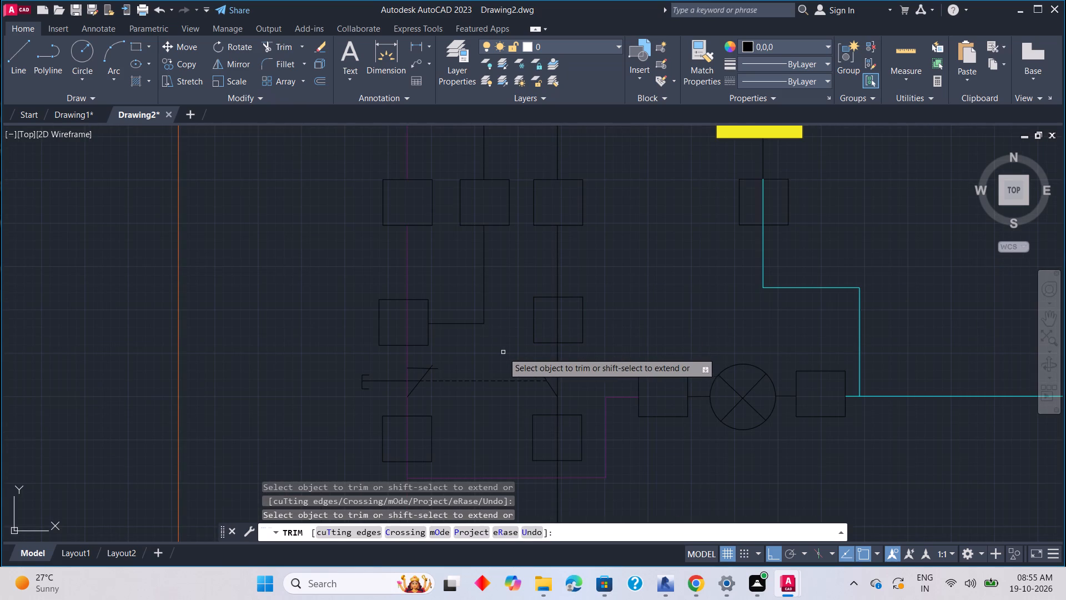
{"action": "key", "text": "Escape"}
Trim away the purple segment between the left switch blade's lower end and the terminal square beneath it.
{"action": "scroll", "coordinate": [462, 354], "scroll_direction": "down", "scroll_amount": 1}
{"action": "middle_click_drag", "start_coordinate": [464, 356], "coordinate": [487, 293]}
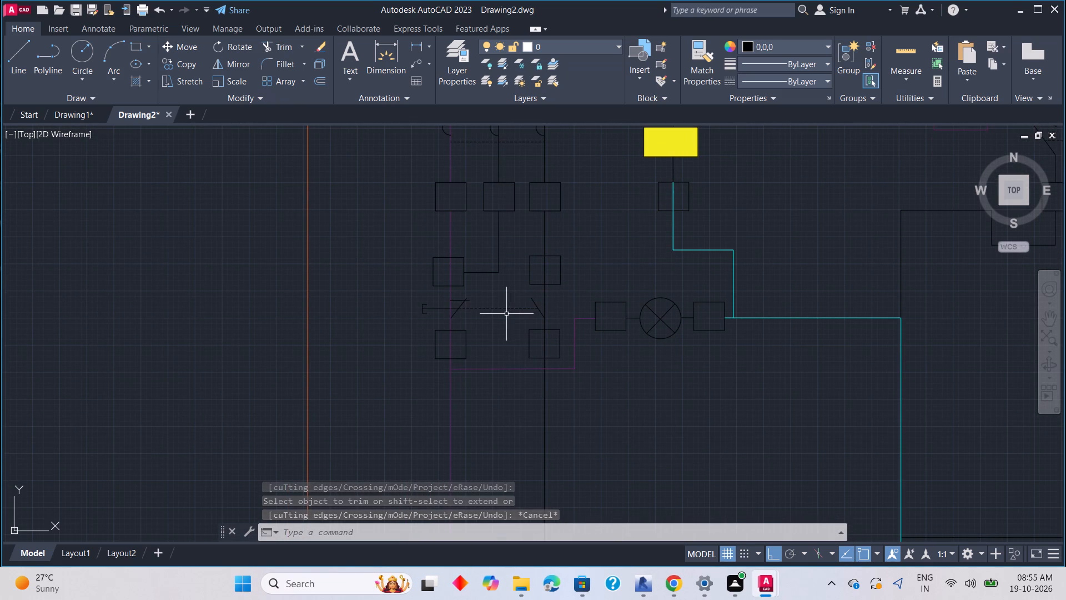
{"action": "scroll", "coordinate": [497, 319], "scroll_direction": "down", "scroll_amount": 1}
{"action": "scroll", "coordinate": [490, 334], "scroll_direction": "up", "scroll_amount": 2}
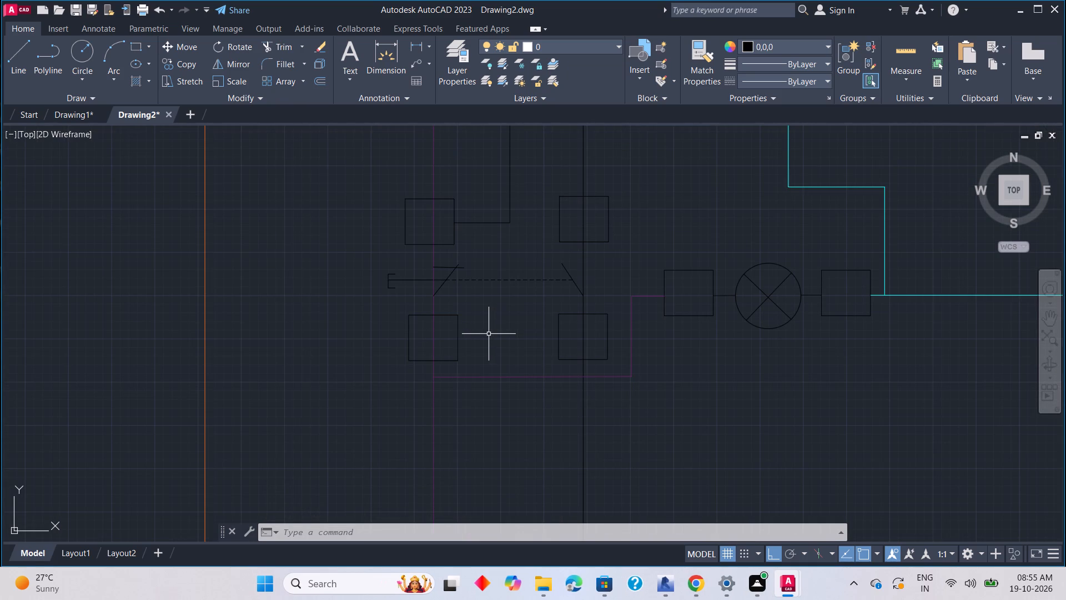
{"action": "scroll", "coordinate": [479, 337], "scroll_direction": "up", "scroll_amount": 1}
{"action": "middle_click_drag", "start_coordinate": [478, 337], "coordinate": [570, 368]}
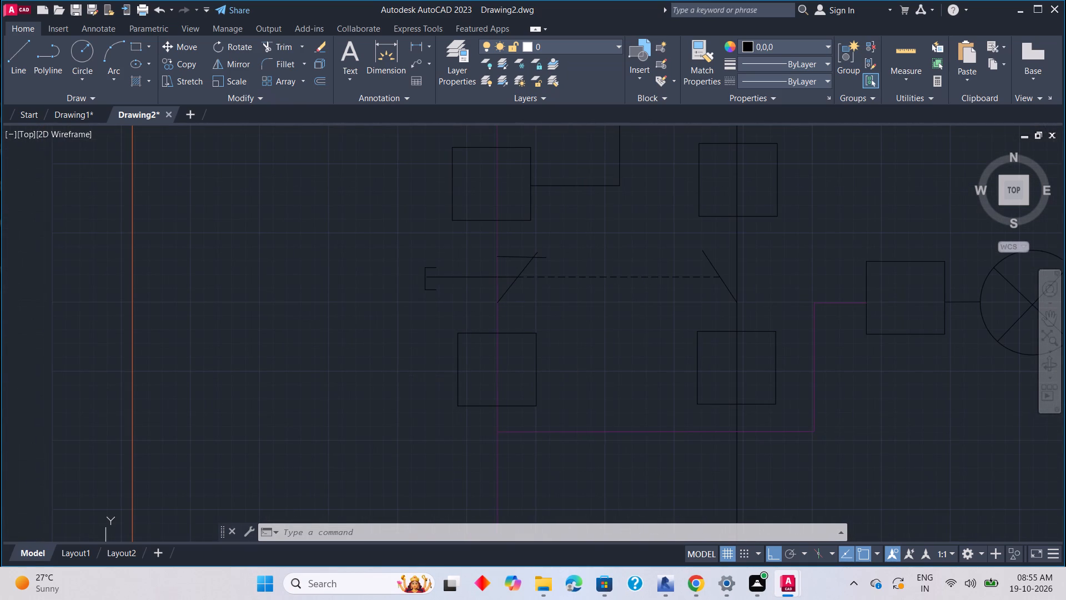
{"action": "scroll", "coordinate": [490, 322], "scroll_direction": "up", "scroll_amount": 1}
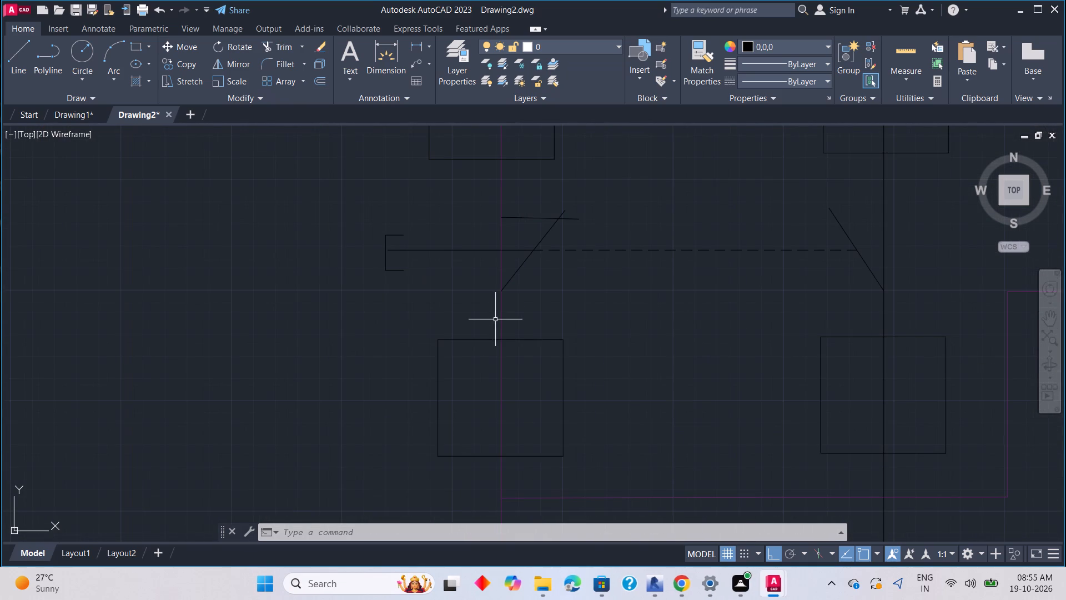
{"action": "type", "text": "tr"}
{"action": "key", "text": "space"}
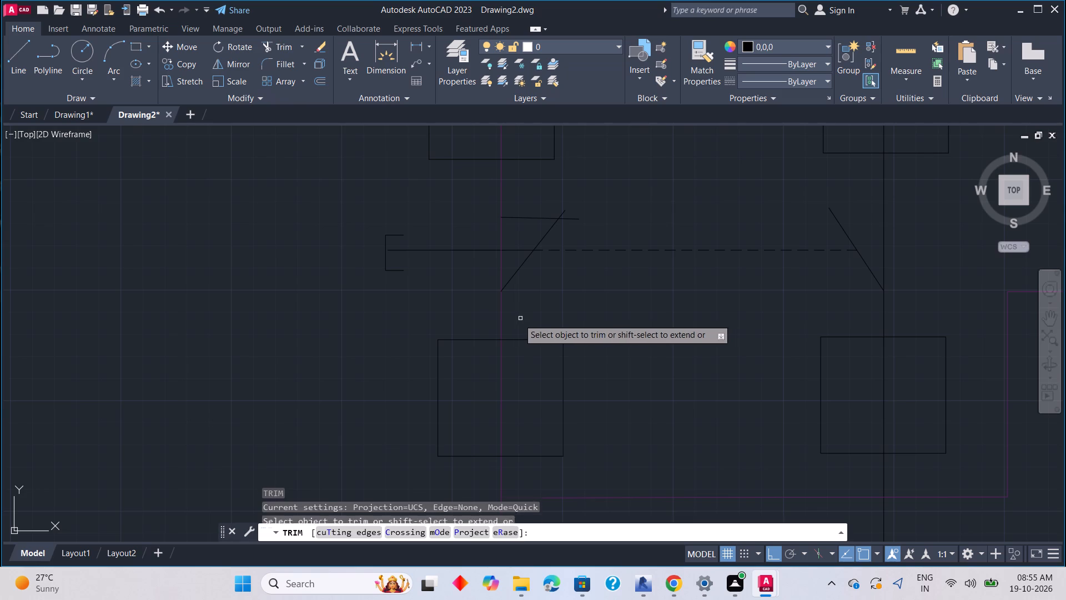
{"action": "left_click", "coordinate": [500, 319]}
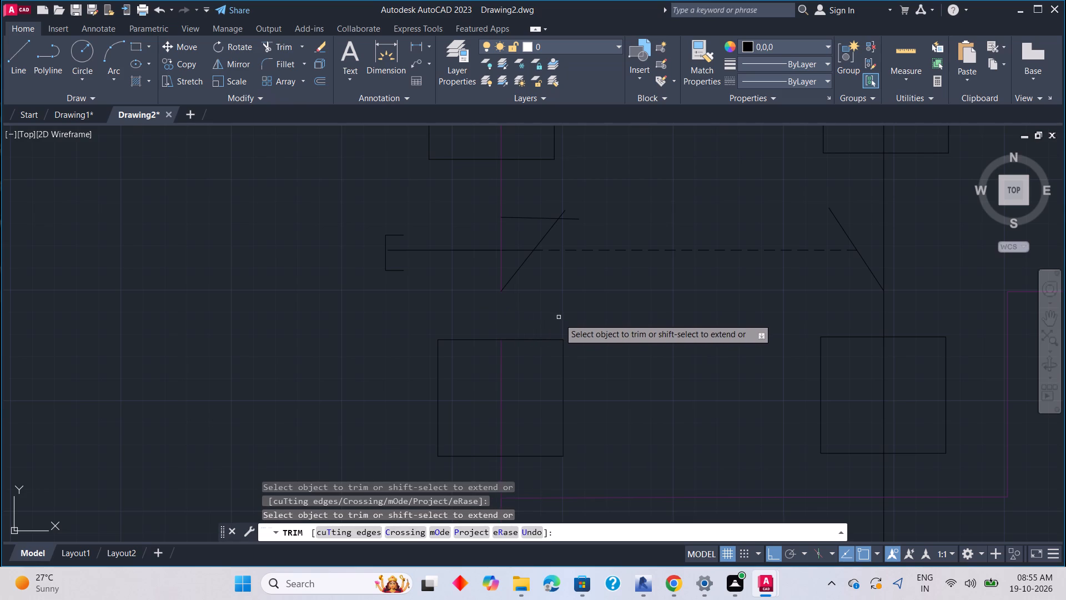
{"action": "key", "text": "l"}
{"action": "key", "text": "space"}
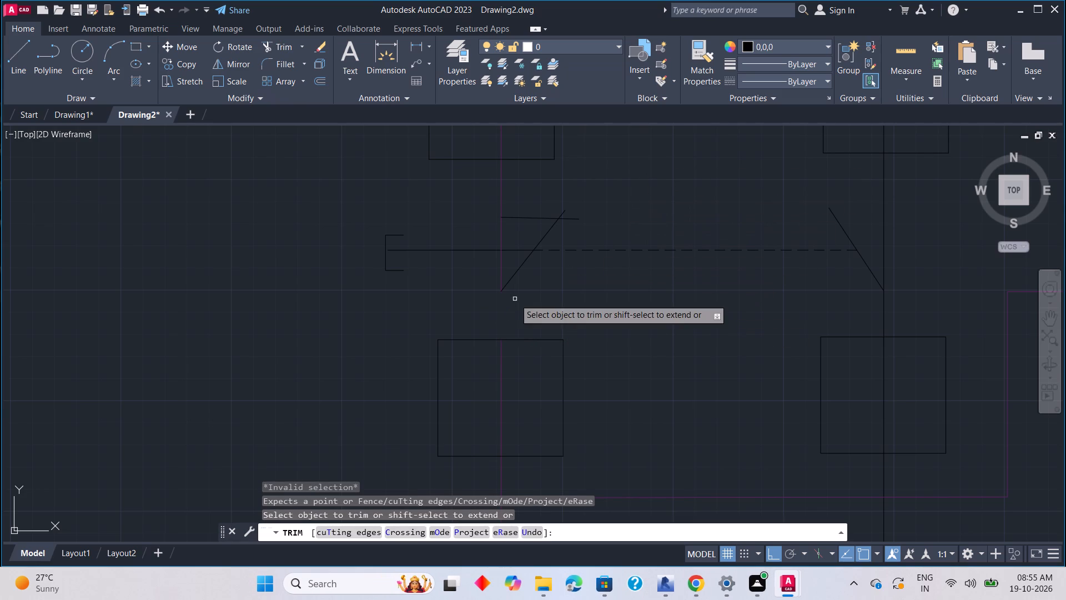
{"action": "key", "text": "Escape"}
Draw a black vertical line from the top of the lower left terminal square to the switch blade's lower end.
{"action": "type", "text": "l"}
{"action": "key", "text": "space"}
{"action": "left_click", "coordinate": [504, 334]}
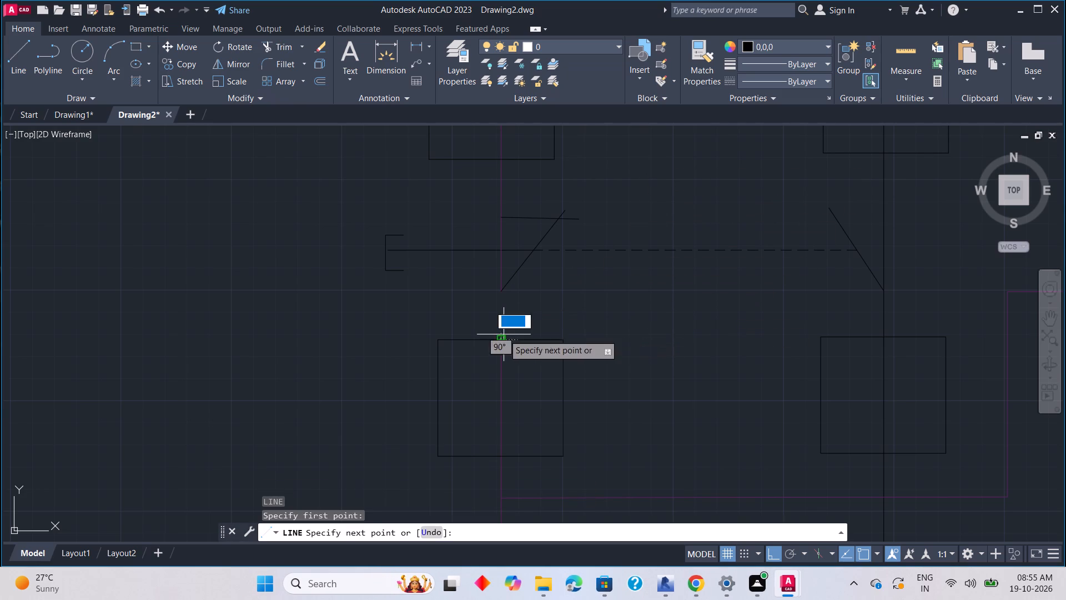
{"action": "left_click", "coordinate": [503, 293]}
{"action": "key", "text": "Escape"}
Draw an orange (242,103,34) horizontal line about 24 units long from the lower purple wire's left end past the vertical orange wire.
{"action": "scroll", "coordinate": [567, 291], "scroll_direction": "down", "scroll_amount": 2}
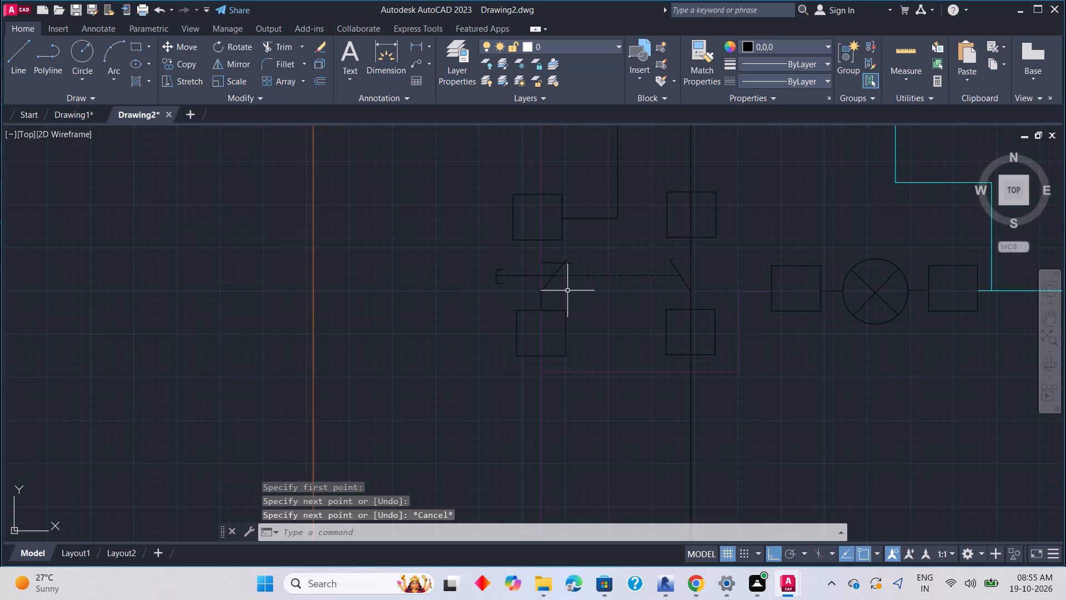
{"action": "middle_click_drag", "start_coordinate": [609, 296], "coordinate": [524, 300]}
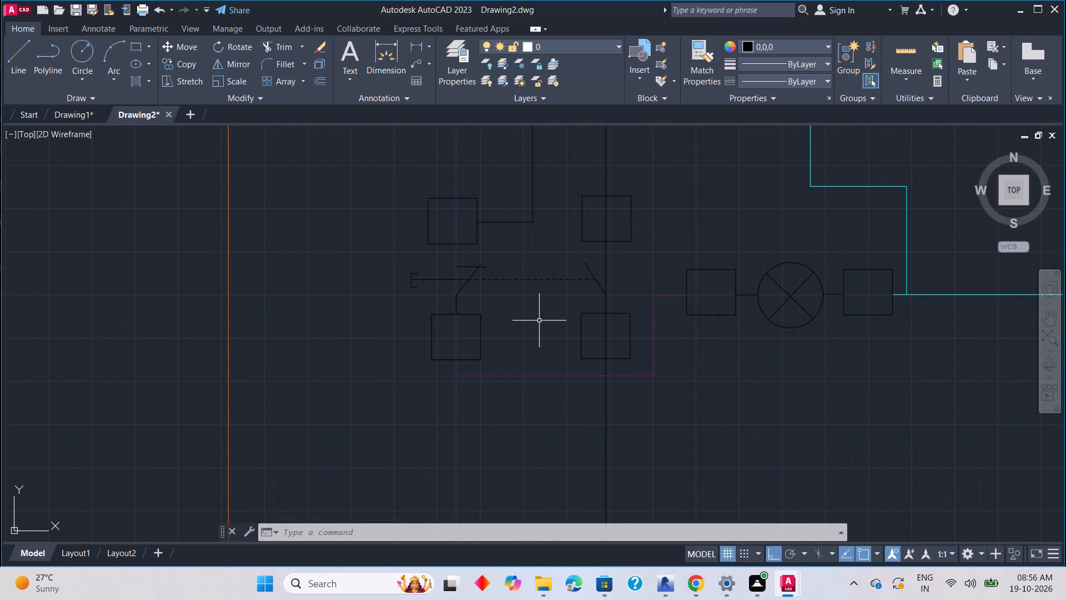
{"action": "scroll", "coordinate": [534, 313], "scroll_direction": "down", "scroll_amount": 3}
{"action": "scroll", "coordinate": [645, 346], "scroll_direction": "down", "scroll_amount": 2}
{"action": "middle_click_drag", "start_coordinate": [643, 371], "coordinate": [565, 371]}
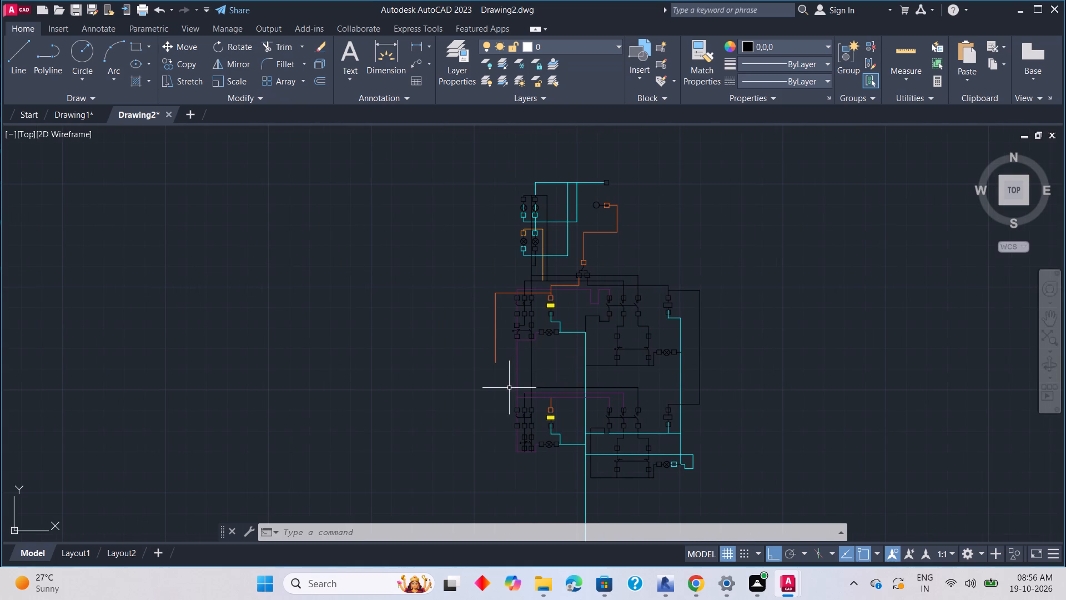
{"action": "middle_click_drag", "start_coordinate": [515, 394], "coordinate": [515, 357]}
{"action": "scroll", "coordinate": [516, 358], "scroll_direction": "up", "scroll_amount": 2}
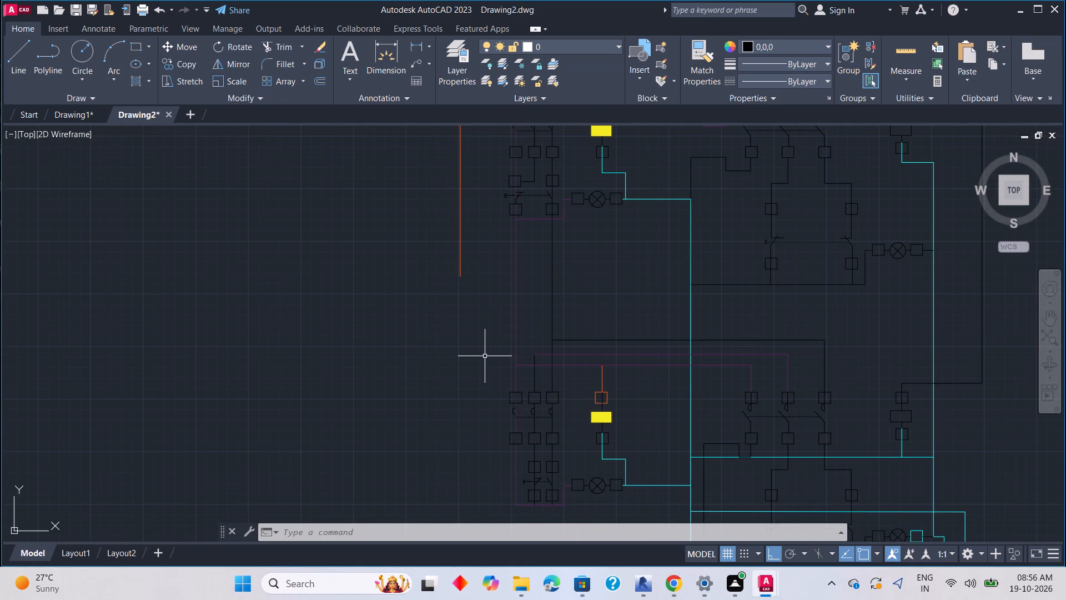
{"action": "type", "text": "l"}
{"action": "key", "text": "space"}
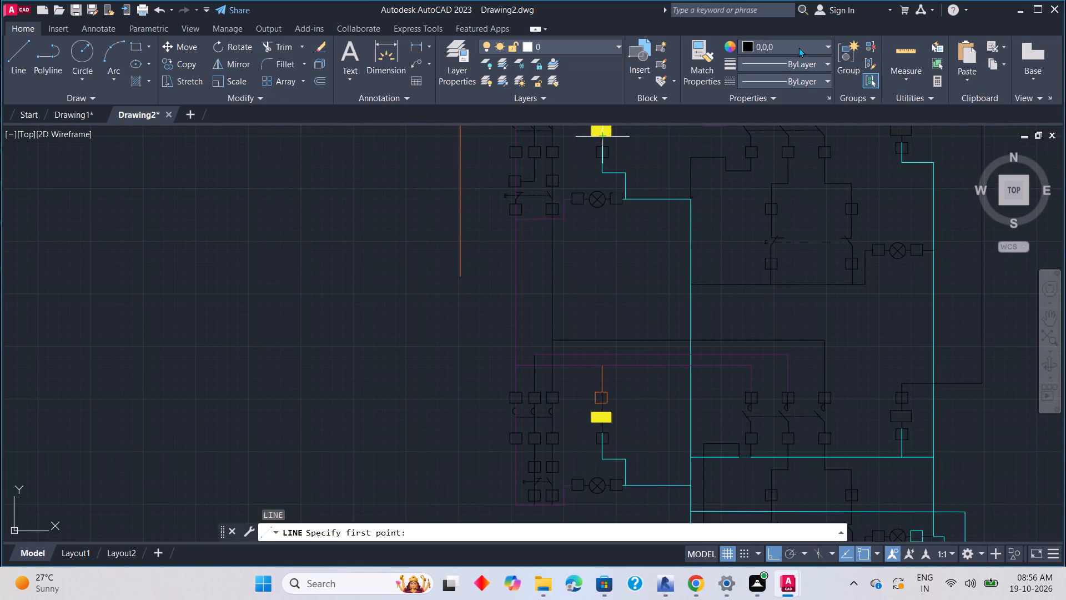
{"action": "left_click", "coordinate": [798, 47]}
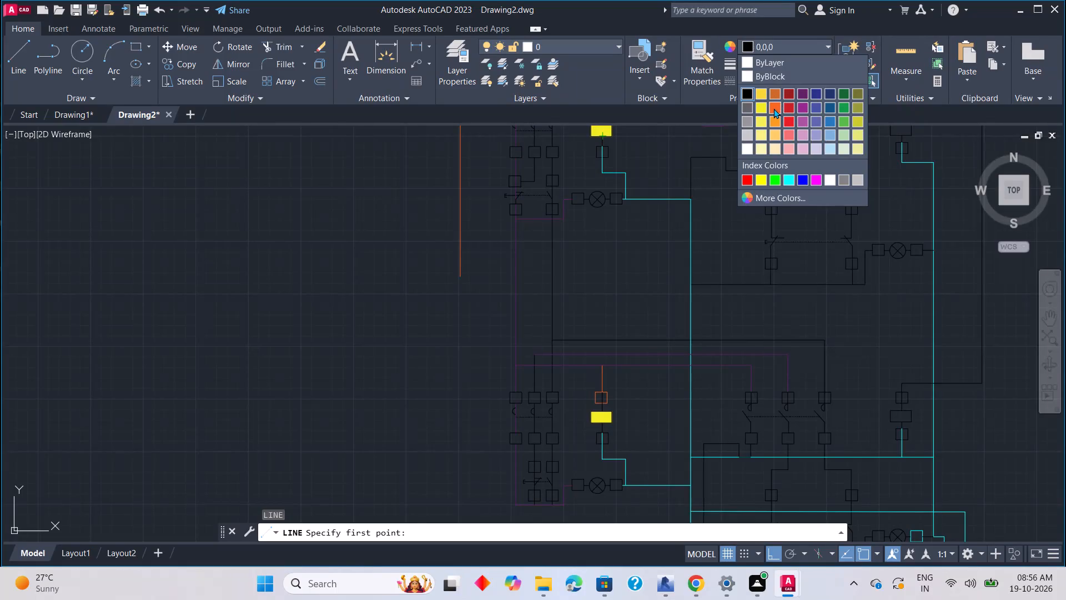
{"action": "left_click", "coordinate": [773, 107]}
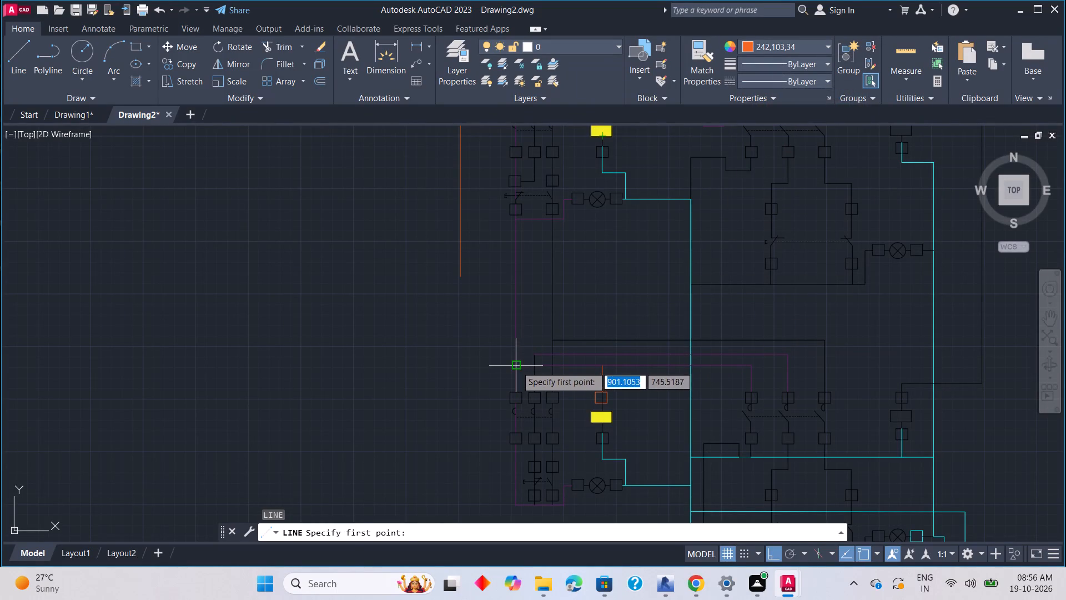
{"action": "left_click", "coordinate": [516, 366]}
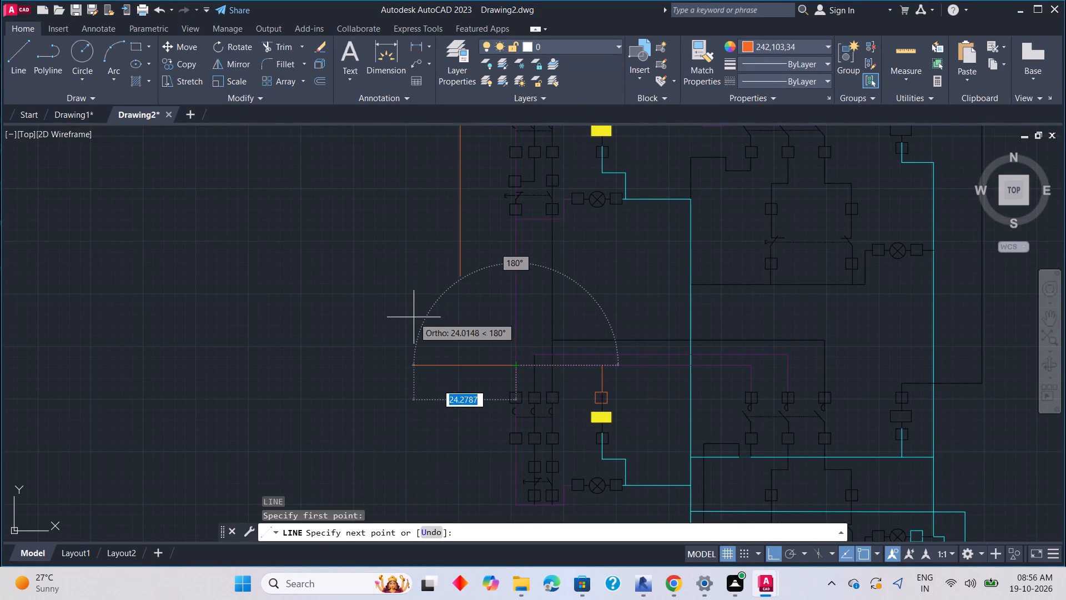
{"action": "left_click", "coordinate": [414, 317]}
{"action": "key", "text": "Escape"}
Extend the vertical orange wire down to the new horizontal line and trim the line's overhang to form a corner.
{"action": "key", "text": "e"}
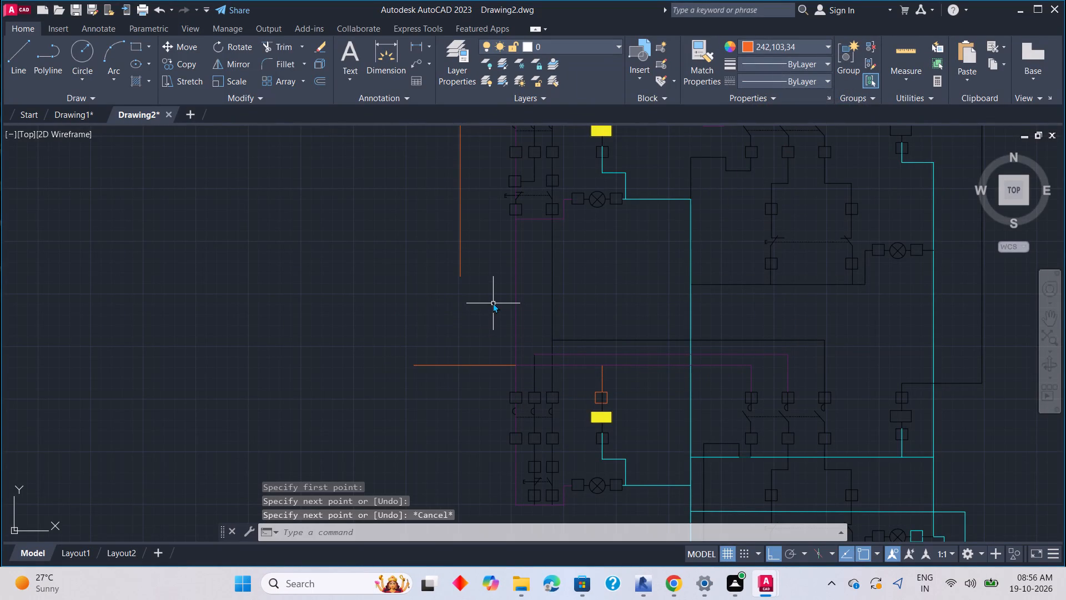
{"action": "key", "text": "x"}
{"action": "key", "text": "space"}
{"action": "left_click", "coordinate": [460, 251]}
{"action": "key", "text": "Escape"}
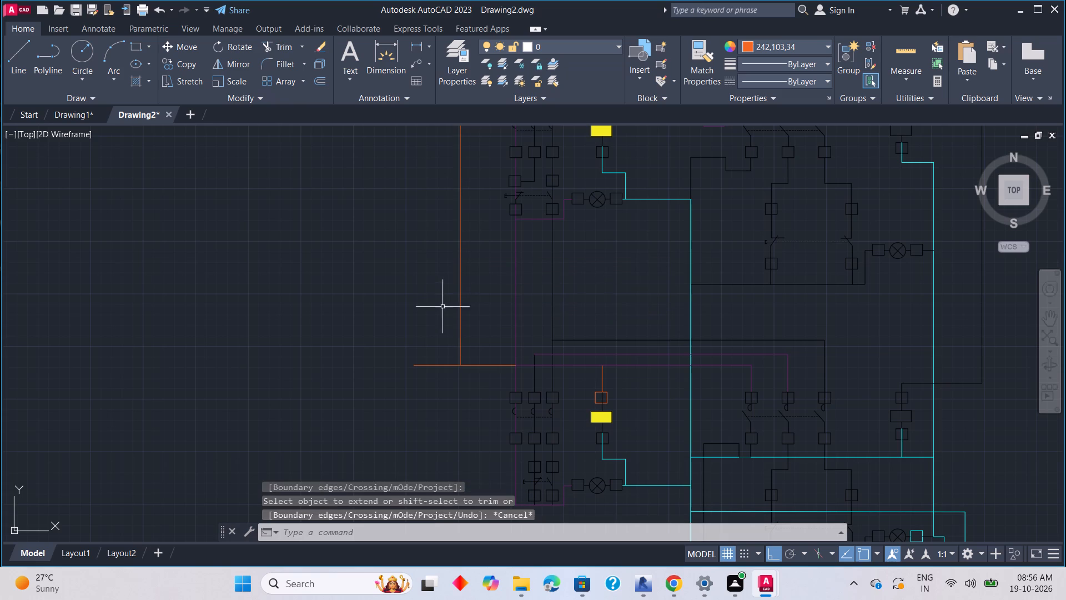
{"action": "key", "text": "space"}
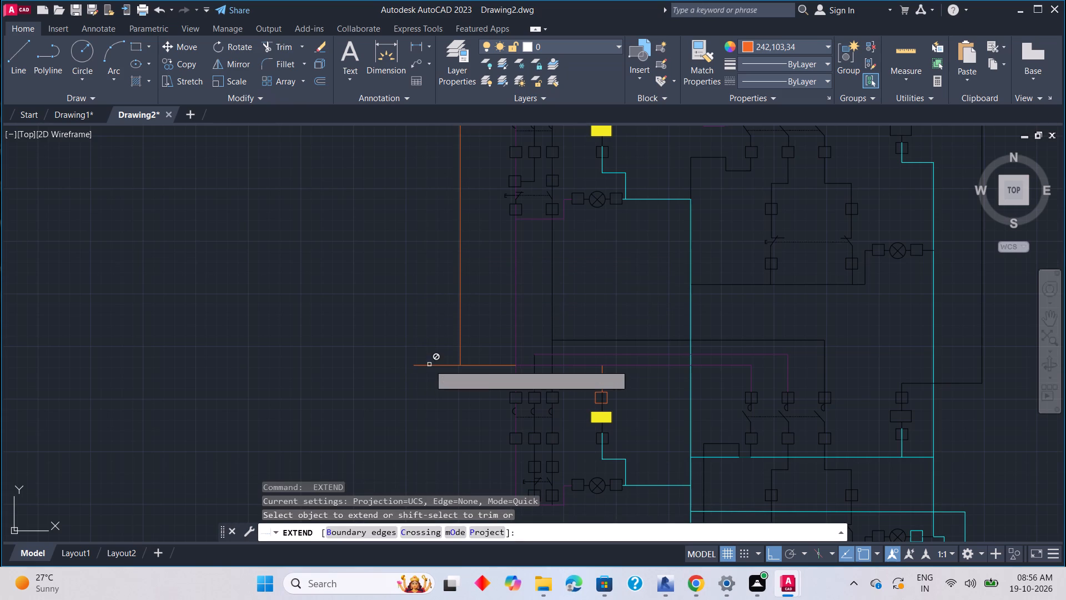
{"action": "left_click", "coordinate": [433, 364], "text": "shift"}
{"action": "key", "text": "Escape"}
Look over the whole wiring diagram, checking the upper and lower circuits and their connections.
{"action": "scroll", "coordinate": [434, 364], "scroll_direction": "down", "scroll_amount": 3}
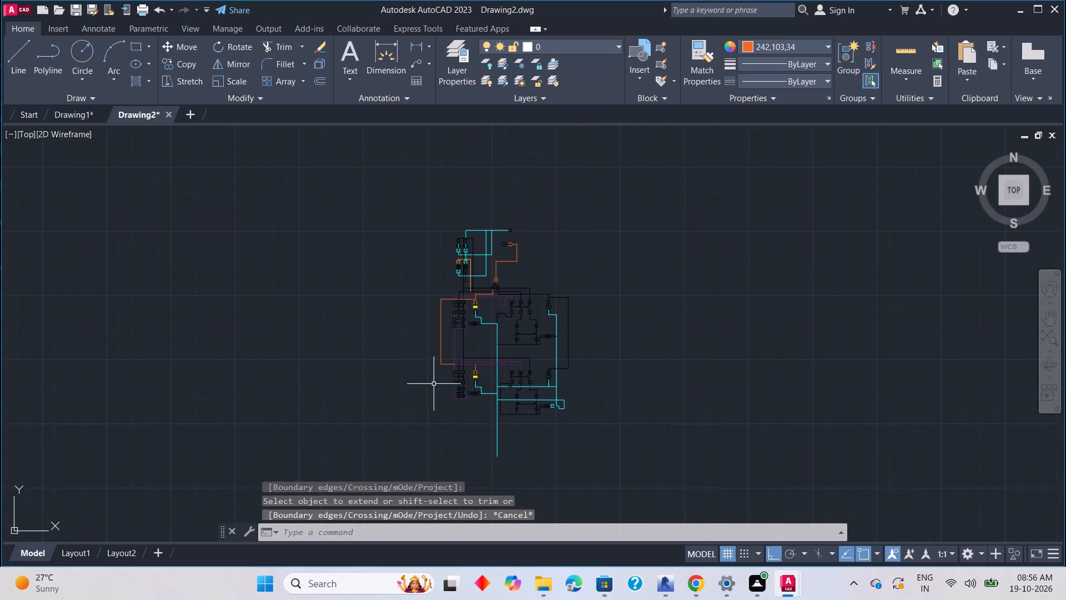
{"action": "middle_click_drag", "start_coordinate": [434, 384], "coordinate": [418, 351]}
{"action": "scroll", "coordinate": [455, 369], "scroll_direction": "up", "scroll_amount": 1}
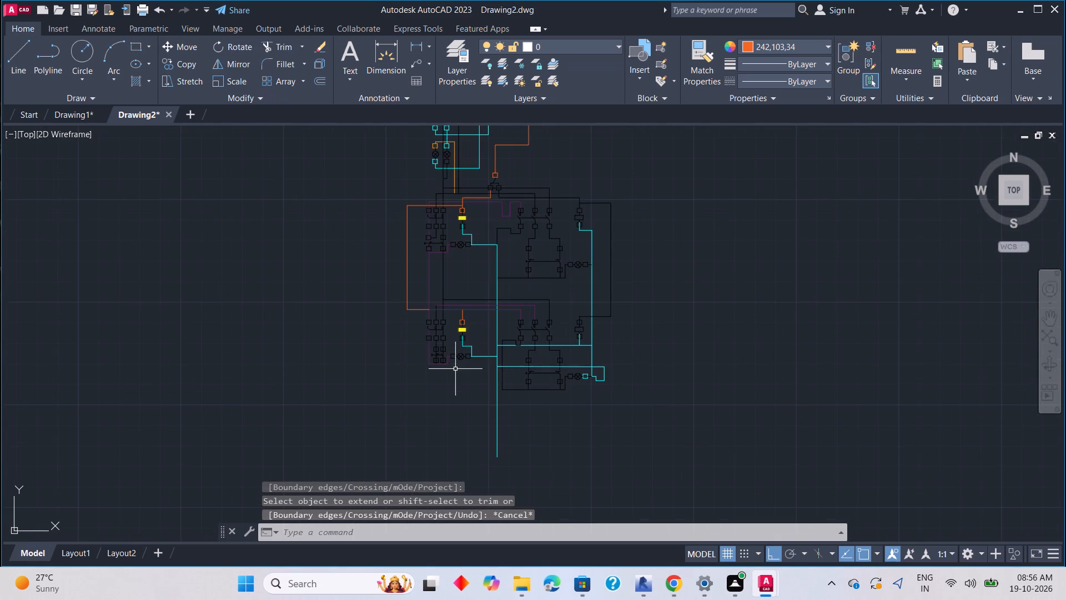
{"action": "middle_click_drag", "start_coordinate": [456, 368], "coordinate": [499, 423]}
{"action": "middle_click_drag", "start_coordinate": [516, 425], "coordinate": [557, 461]}
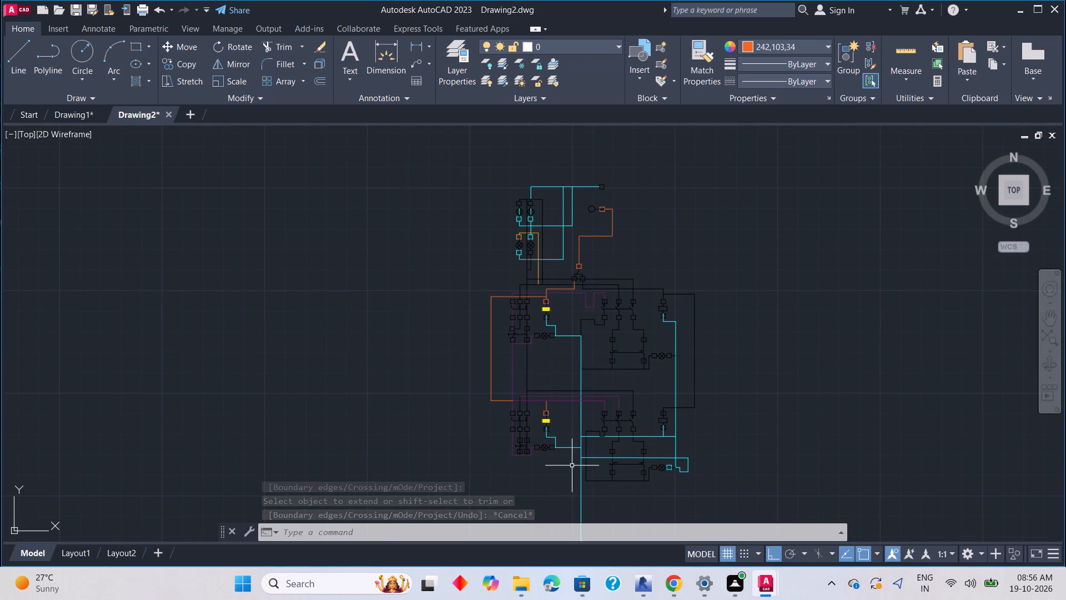
{"action": "scroll", "coordinate": [577, 467], "scroll_direction": "up", "scroll_amount": 1}
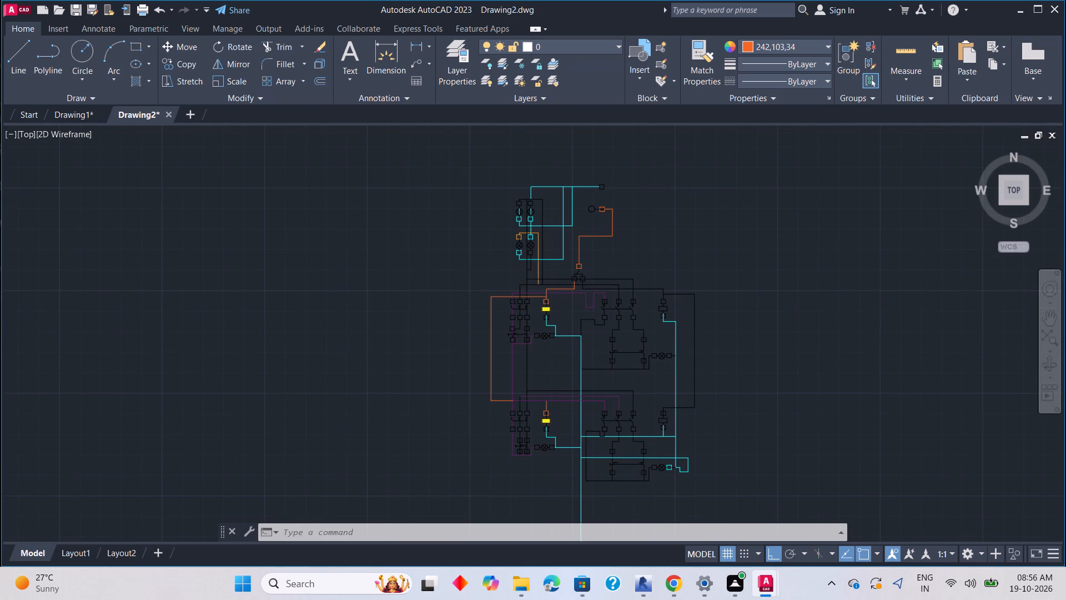
{"action": "middle_click_drag", "start_coordinate": [577, 467], "coordinate": [581, 504]}
{"action": "scroll", "coordinate": [581, 505], "scroll_direction": "down", "scroll_amount": 1}
{"action": "middle_click_drag", "start_coordinate": [581, 503], "coordinate": [581, 463]}
{"action": "middle_click_drag", "start_coordinate": [578, 469], "coordinate": [577, 470]}
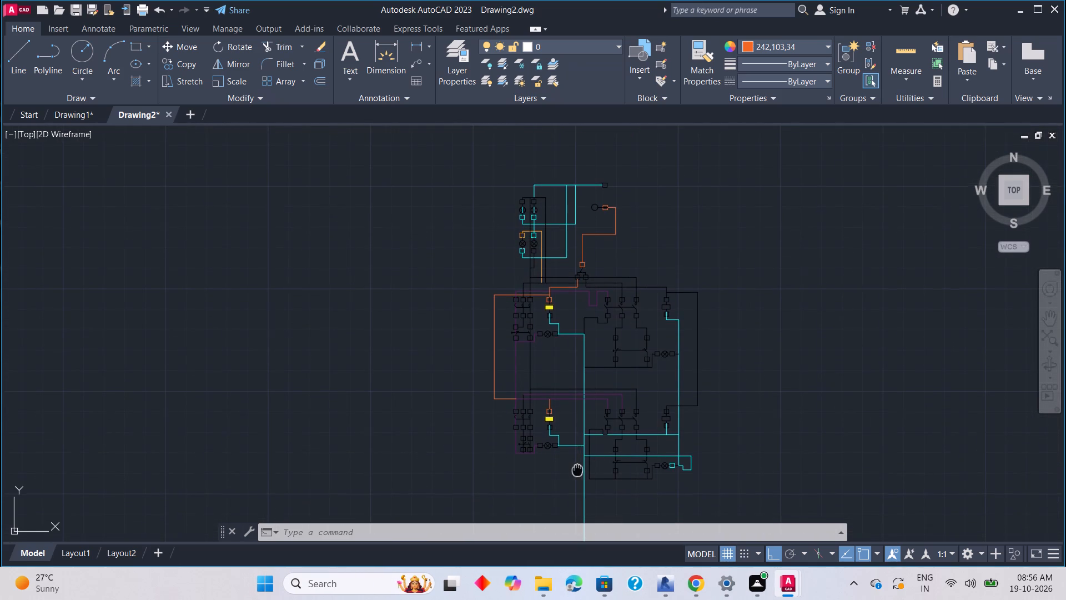
{"action": "middle_click_drag", "start_coordinate": [577, 470], "coordinate": [582, 441]}
{"action": "middle_click", "coordinate": [582, 441]}
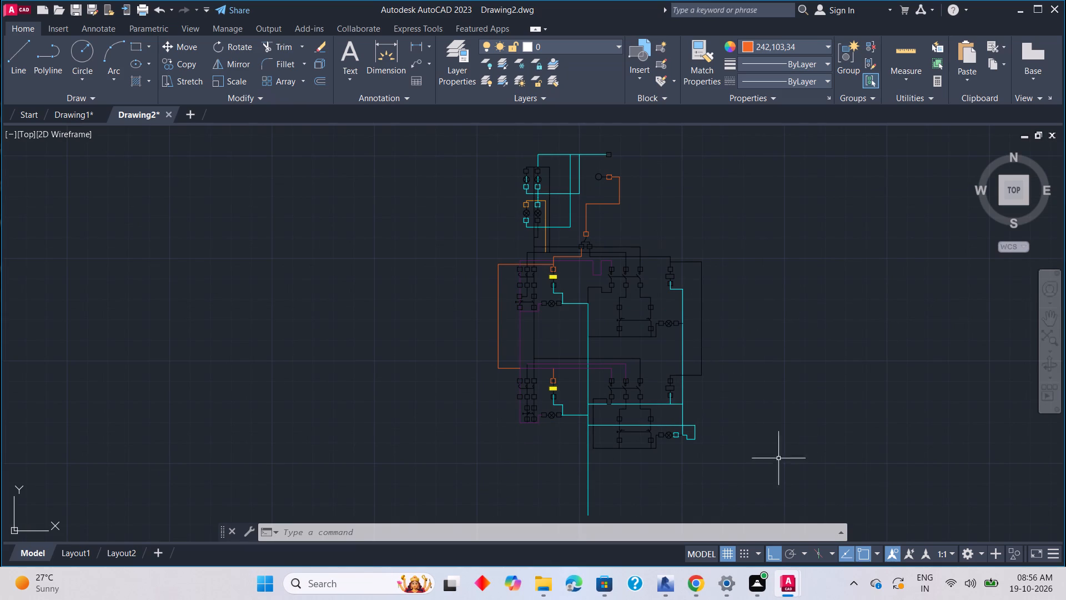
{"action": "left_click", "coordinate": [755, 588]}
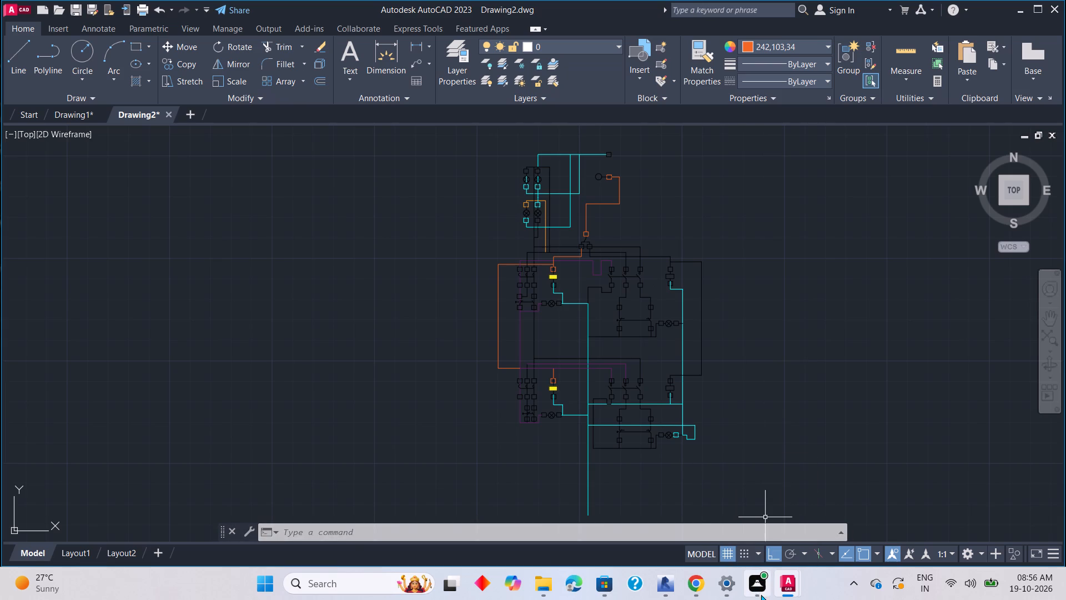
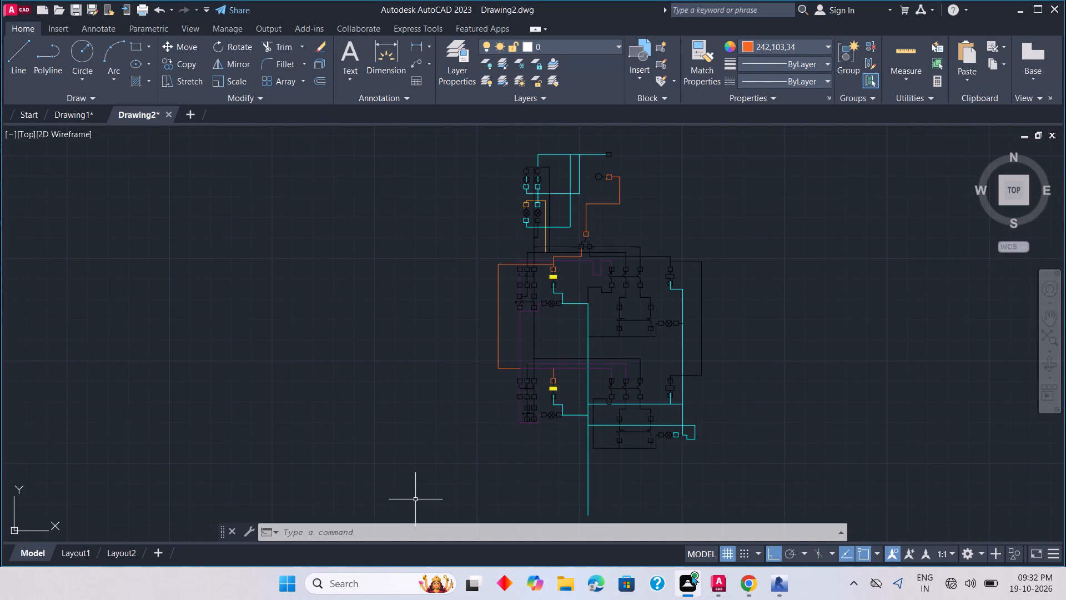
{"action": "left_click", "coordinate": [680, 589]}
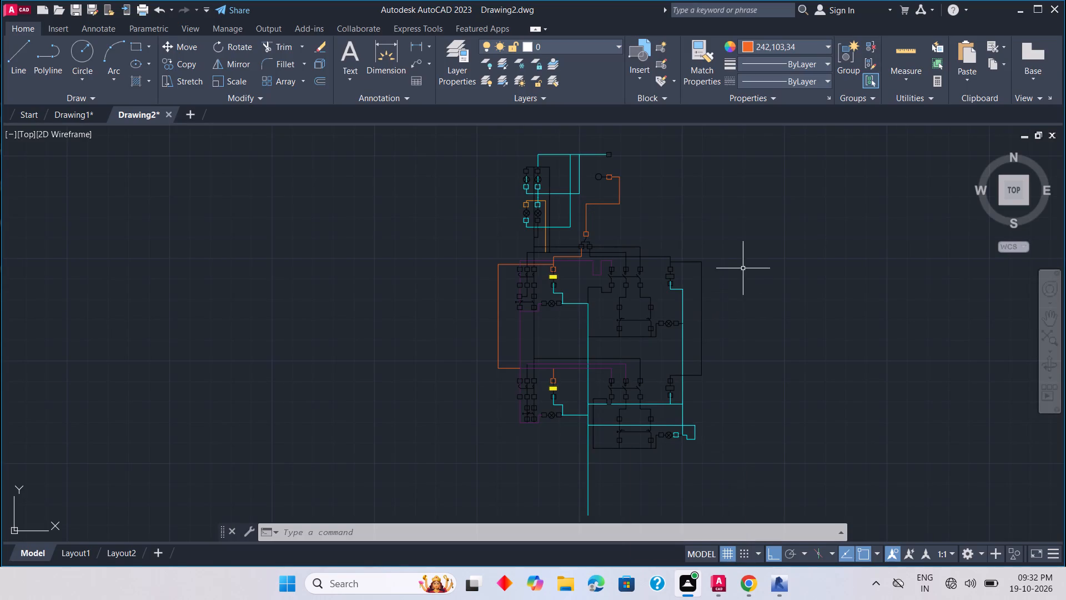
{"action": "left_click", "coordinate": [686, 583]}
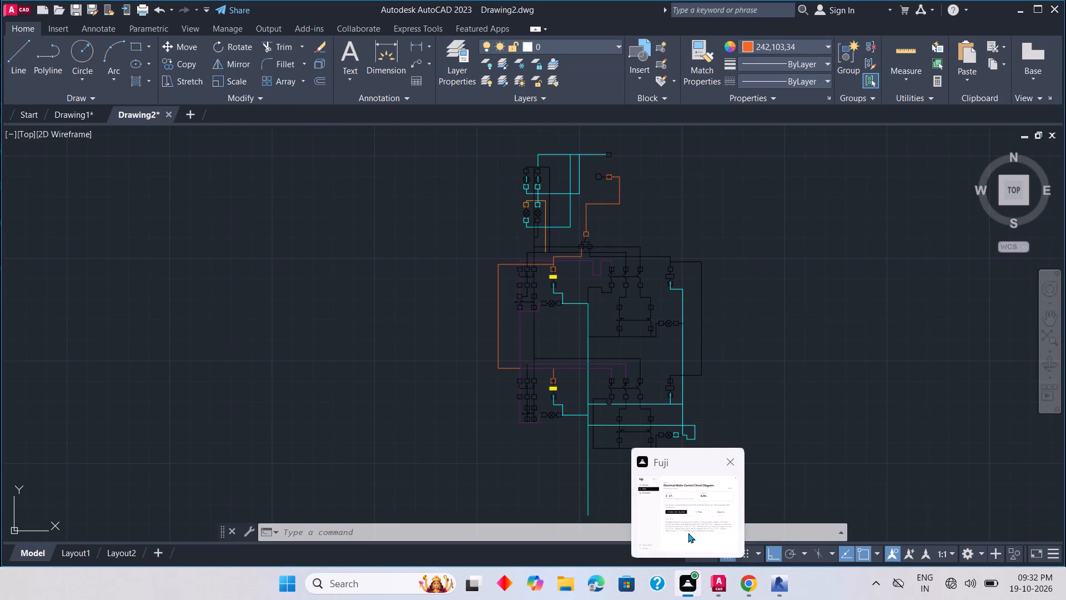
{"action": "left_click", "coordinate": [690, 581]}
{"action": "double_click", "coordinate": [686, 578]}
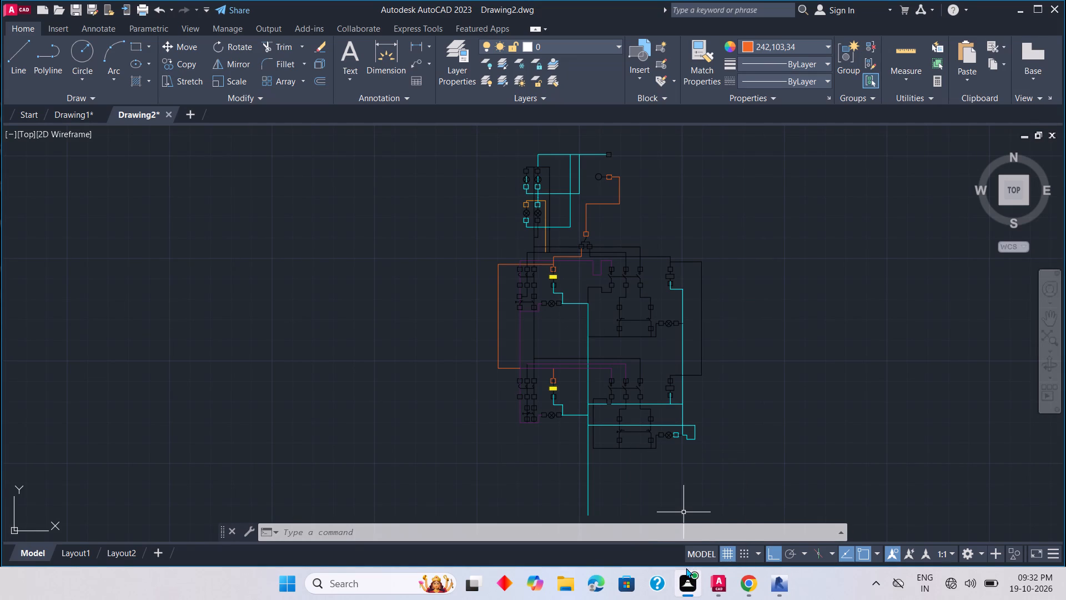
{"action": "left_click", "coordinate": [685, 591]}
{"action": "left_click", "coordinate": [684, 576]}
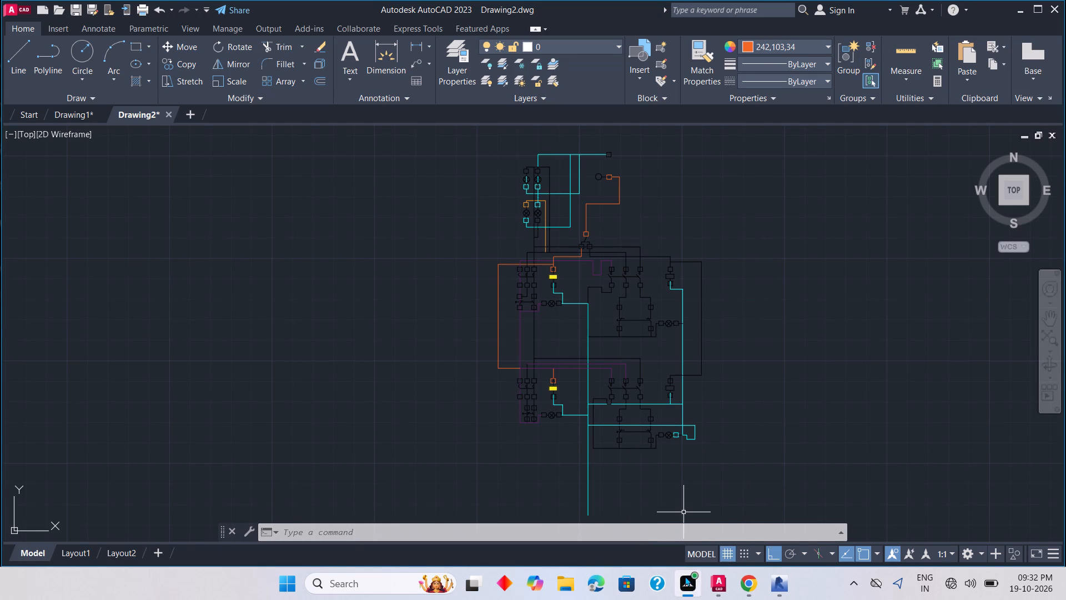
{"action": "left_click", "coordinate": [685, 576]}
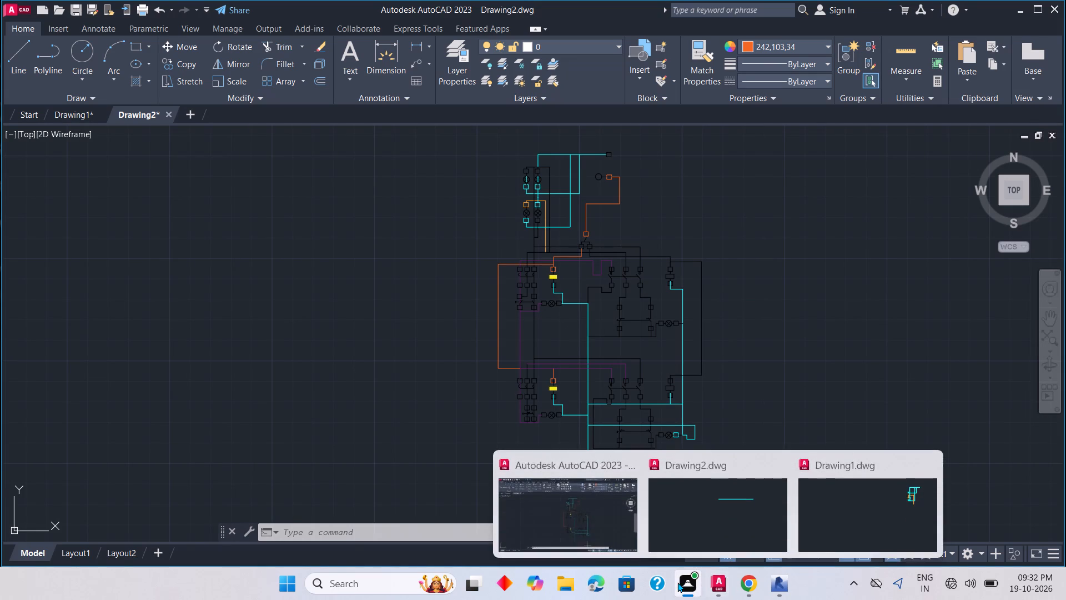
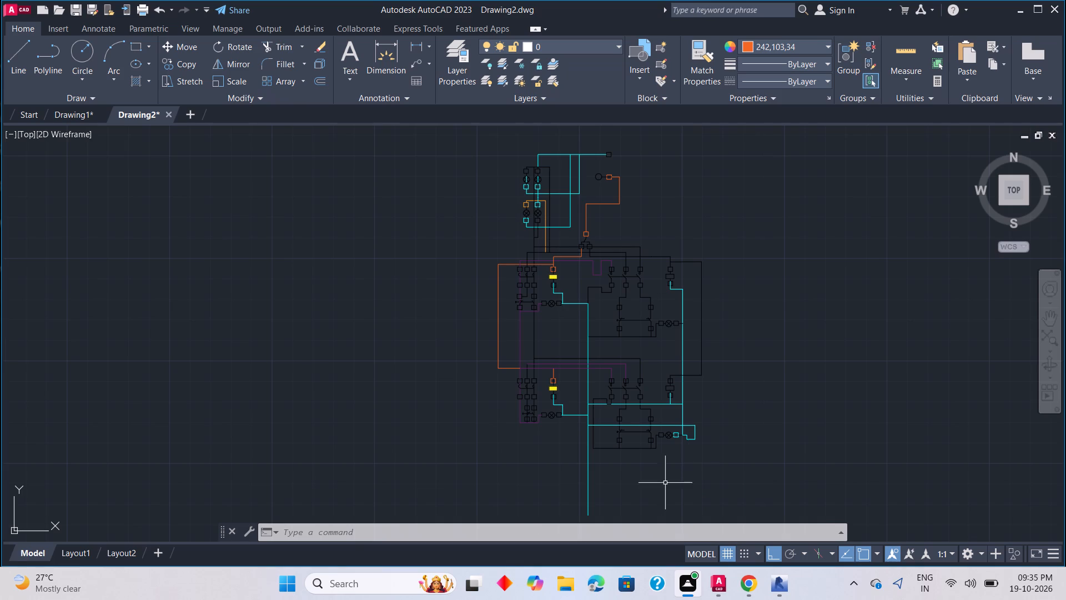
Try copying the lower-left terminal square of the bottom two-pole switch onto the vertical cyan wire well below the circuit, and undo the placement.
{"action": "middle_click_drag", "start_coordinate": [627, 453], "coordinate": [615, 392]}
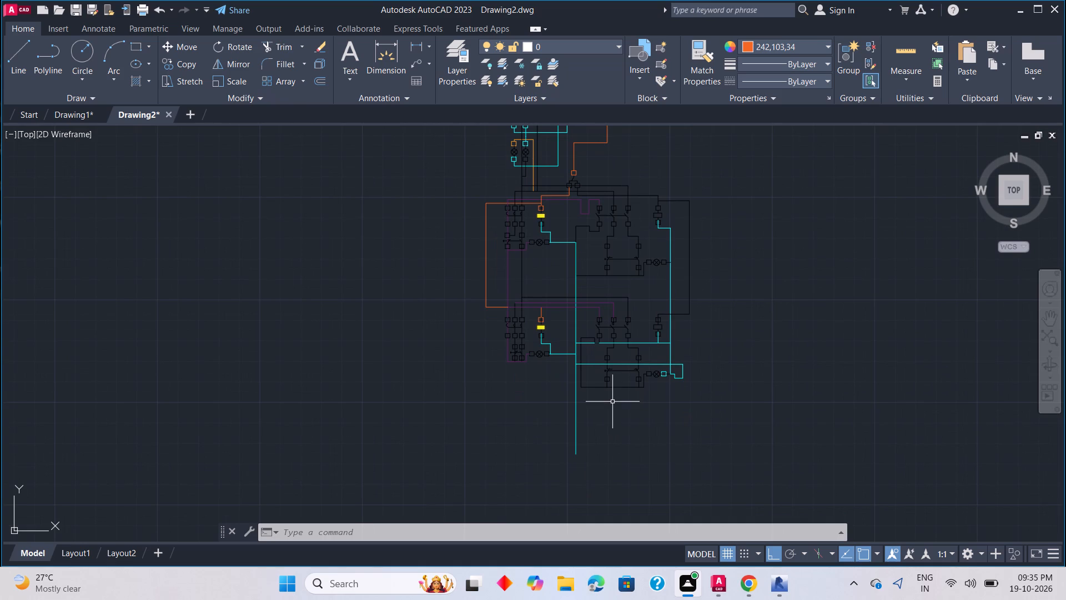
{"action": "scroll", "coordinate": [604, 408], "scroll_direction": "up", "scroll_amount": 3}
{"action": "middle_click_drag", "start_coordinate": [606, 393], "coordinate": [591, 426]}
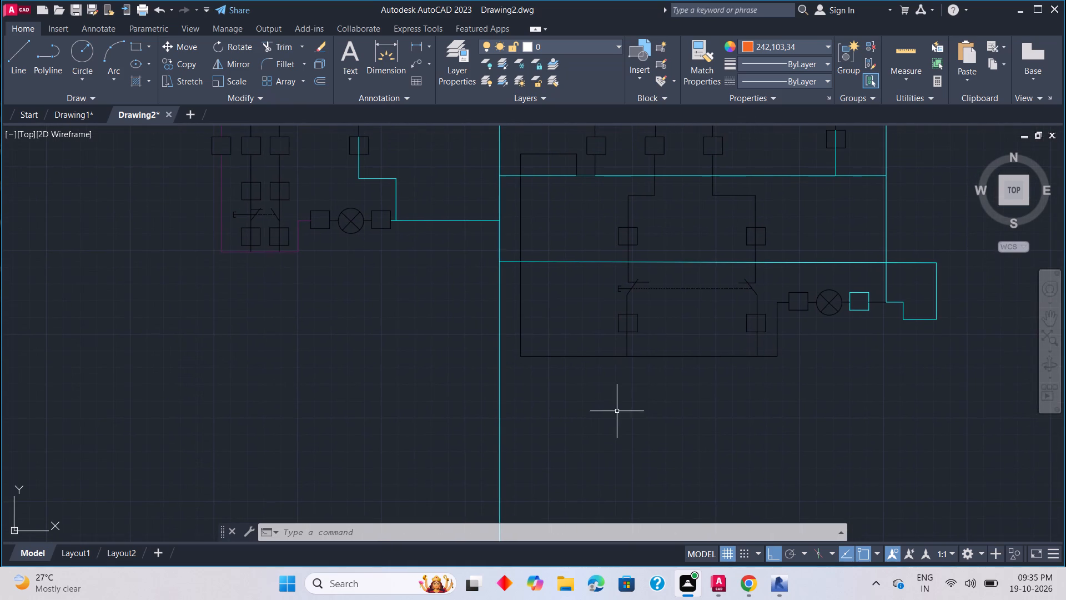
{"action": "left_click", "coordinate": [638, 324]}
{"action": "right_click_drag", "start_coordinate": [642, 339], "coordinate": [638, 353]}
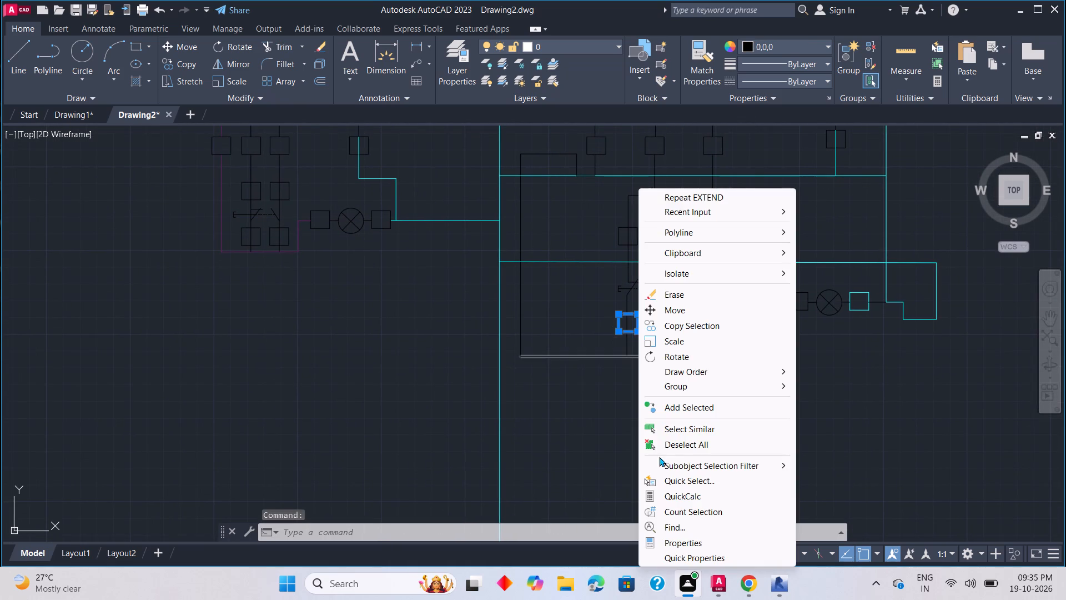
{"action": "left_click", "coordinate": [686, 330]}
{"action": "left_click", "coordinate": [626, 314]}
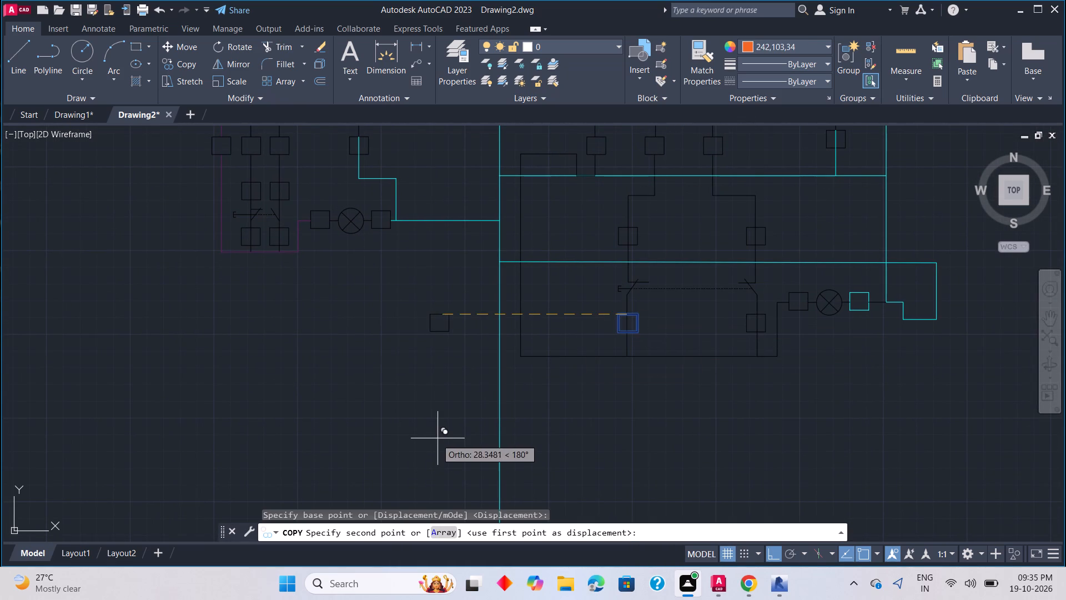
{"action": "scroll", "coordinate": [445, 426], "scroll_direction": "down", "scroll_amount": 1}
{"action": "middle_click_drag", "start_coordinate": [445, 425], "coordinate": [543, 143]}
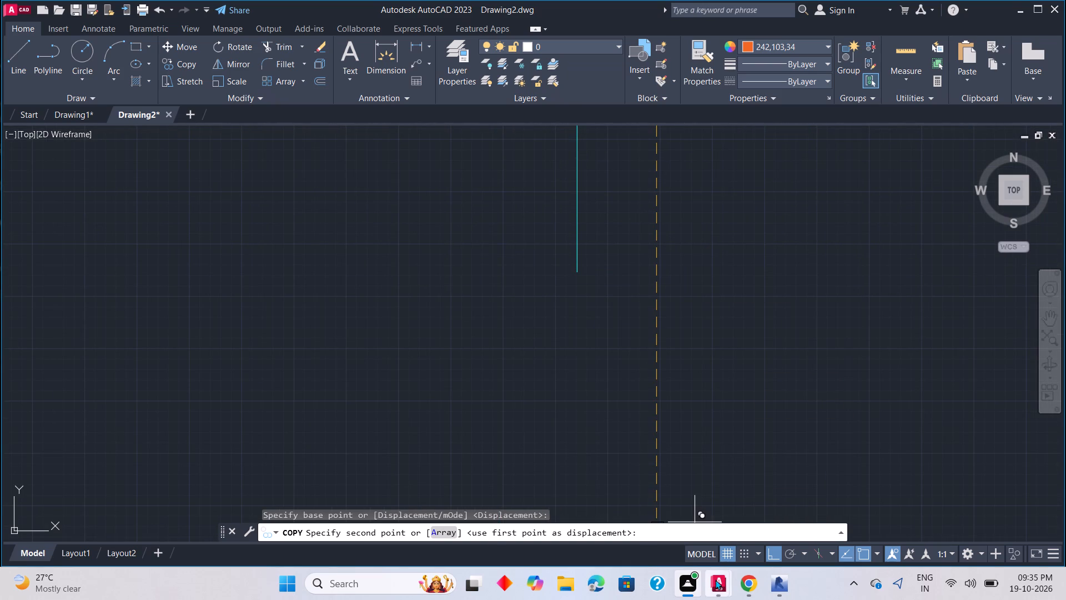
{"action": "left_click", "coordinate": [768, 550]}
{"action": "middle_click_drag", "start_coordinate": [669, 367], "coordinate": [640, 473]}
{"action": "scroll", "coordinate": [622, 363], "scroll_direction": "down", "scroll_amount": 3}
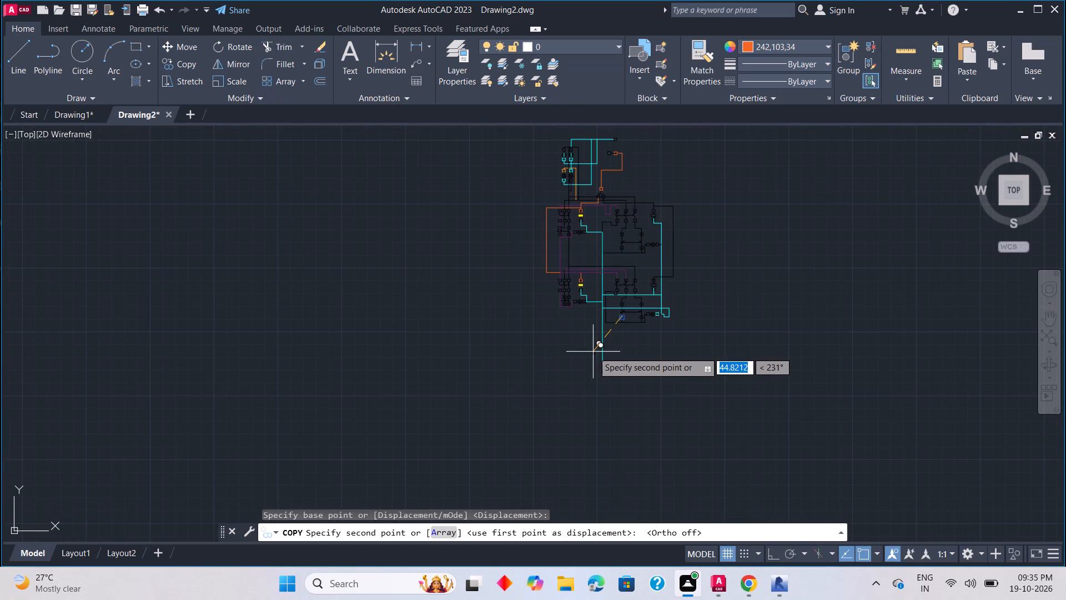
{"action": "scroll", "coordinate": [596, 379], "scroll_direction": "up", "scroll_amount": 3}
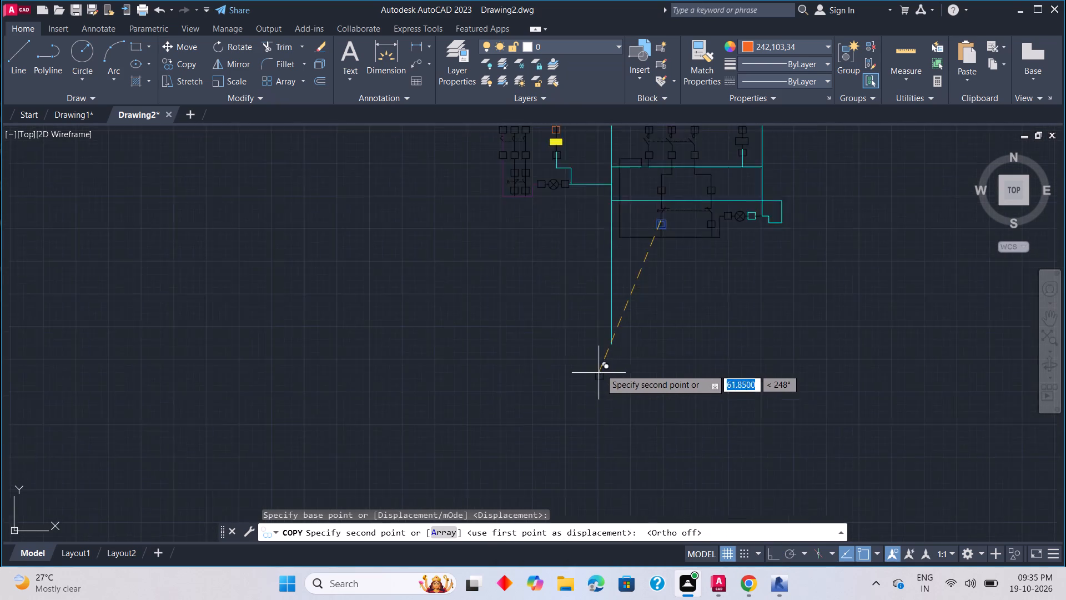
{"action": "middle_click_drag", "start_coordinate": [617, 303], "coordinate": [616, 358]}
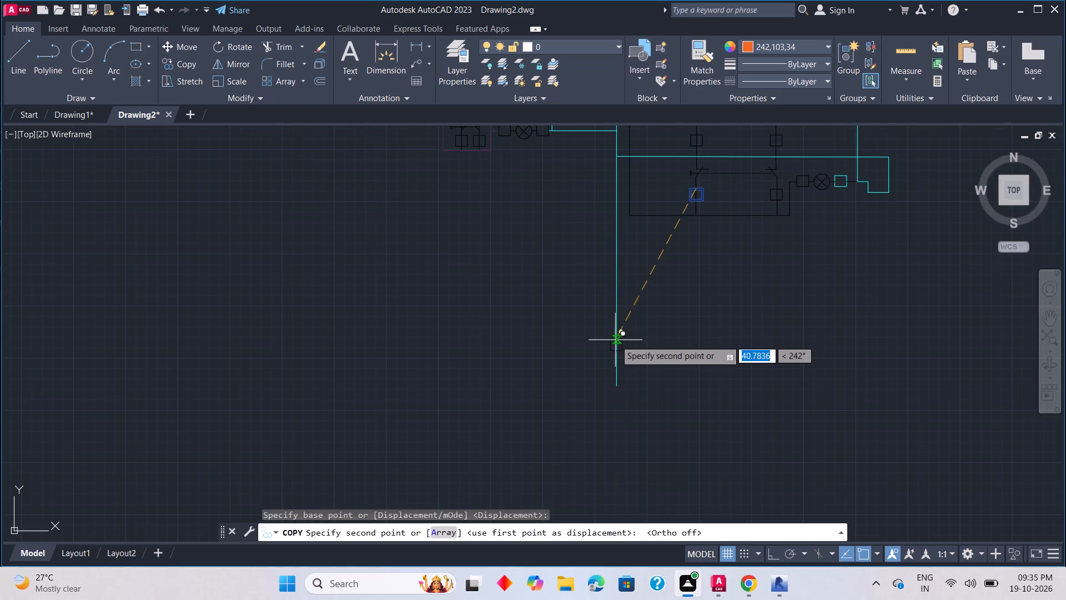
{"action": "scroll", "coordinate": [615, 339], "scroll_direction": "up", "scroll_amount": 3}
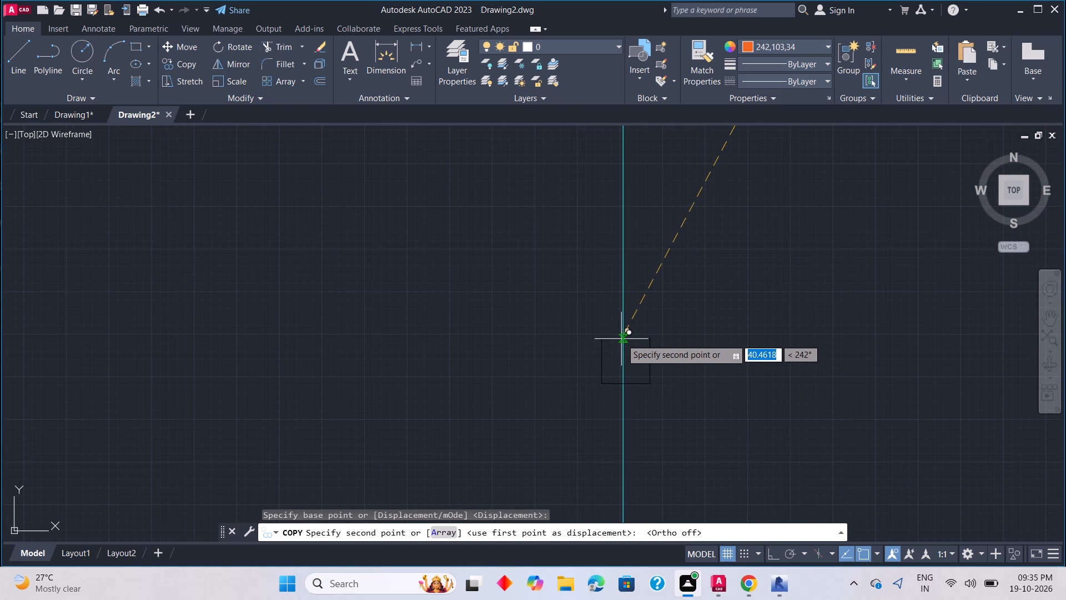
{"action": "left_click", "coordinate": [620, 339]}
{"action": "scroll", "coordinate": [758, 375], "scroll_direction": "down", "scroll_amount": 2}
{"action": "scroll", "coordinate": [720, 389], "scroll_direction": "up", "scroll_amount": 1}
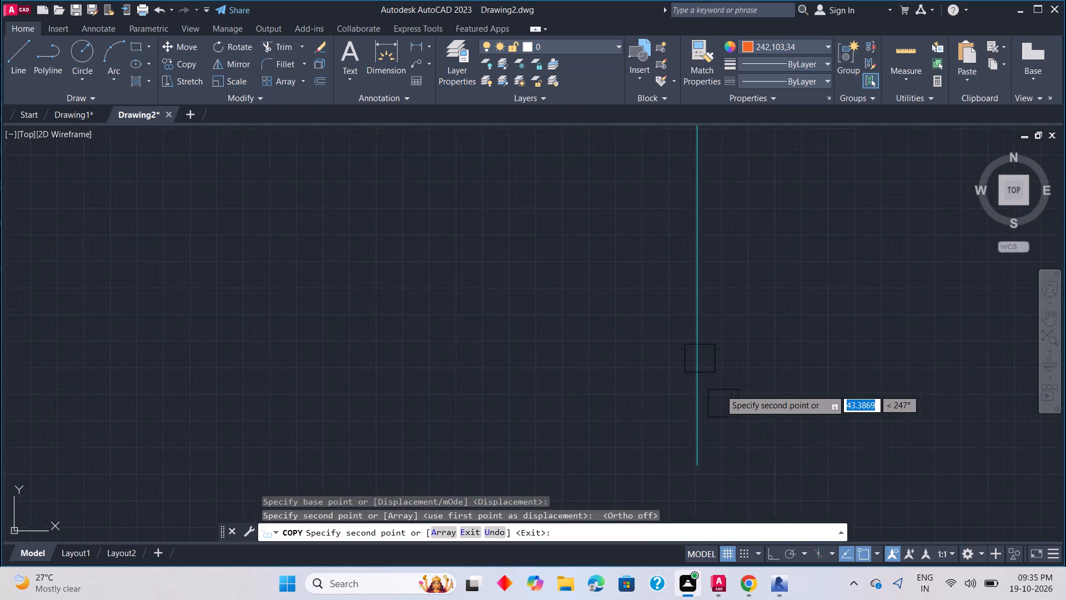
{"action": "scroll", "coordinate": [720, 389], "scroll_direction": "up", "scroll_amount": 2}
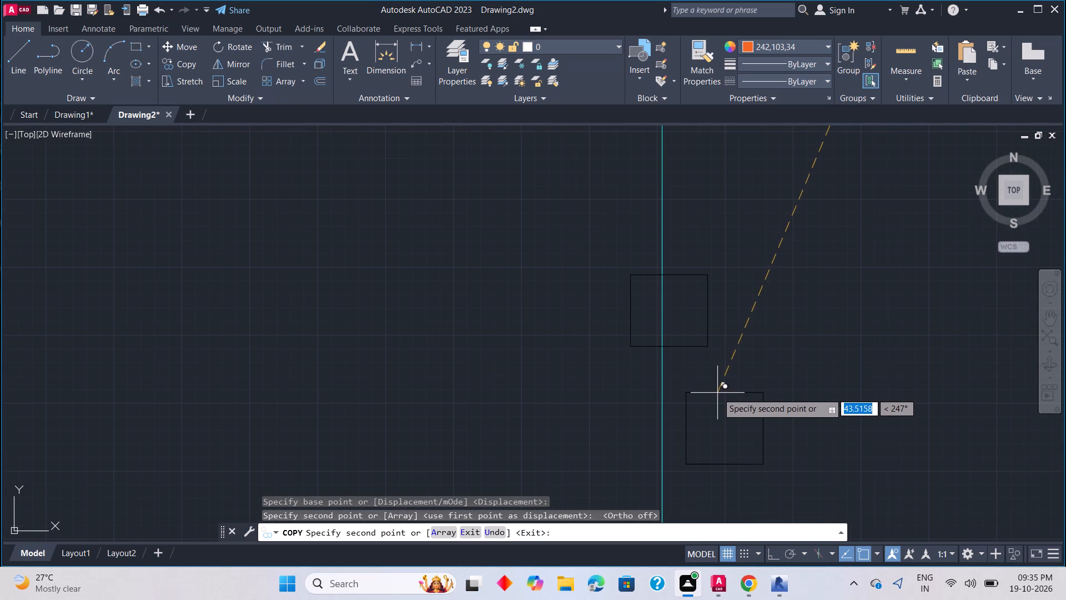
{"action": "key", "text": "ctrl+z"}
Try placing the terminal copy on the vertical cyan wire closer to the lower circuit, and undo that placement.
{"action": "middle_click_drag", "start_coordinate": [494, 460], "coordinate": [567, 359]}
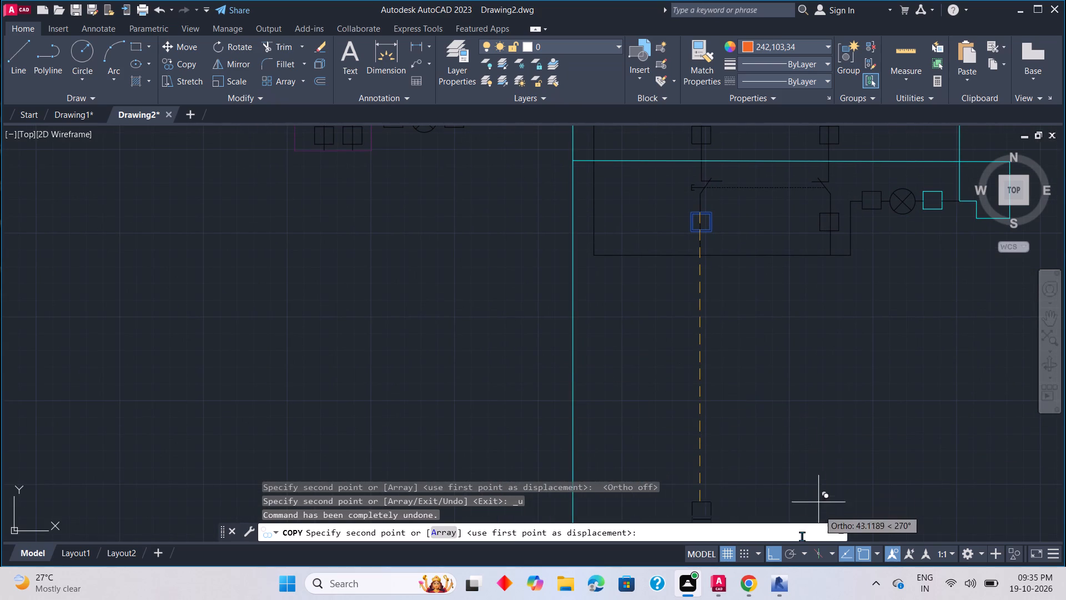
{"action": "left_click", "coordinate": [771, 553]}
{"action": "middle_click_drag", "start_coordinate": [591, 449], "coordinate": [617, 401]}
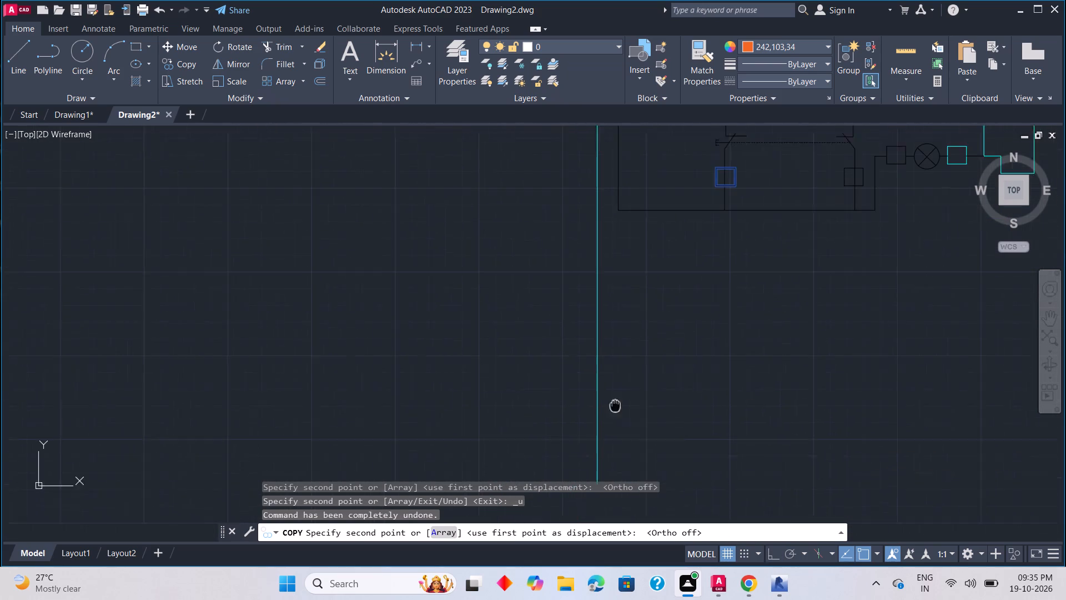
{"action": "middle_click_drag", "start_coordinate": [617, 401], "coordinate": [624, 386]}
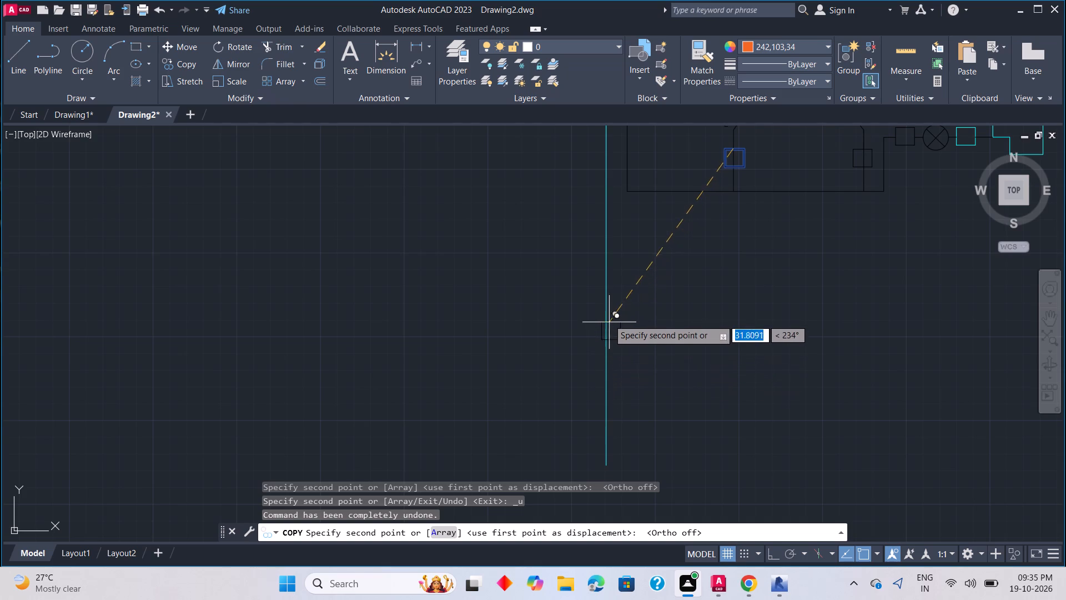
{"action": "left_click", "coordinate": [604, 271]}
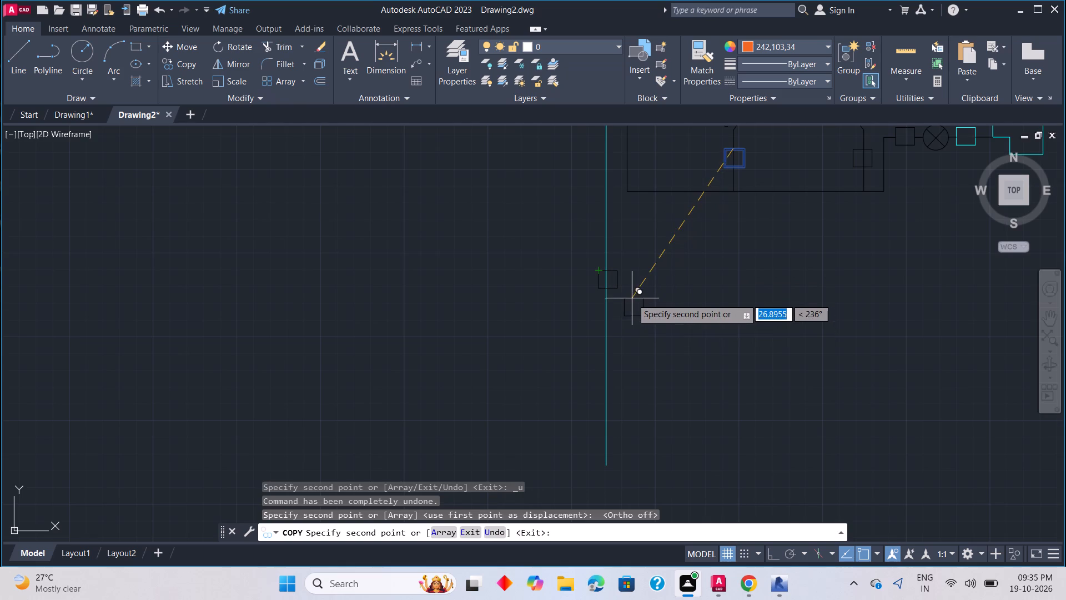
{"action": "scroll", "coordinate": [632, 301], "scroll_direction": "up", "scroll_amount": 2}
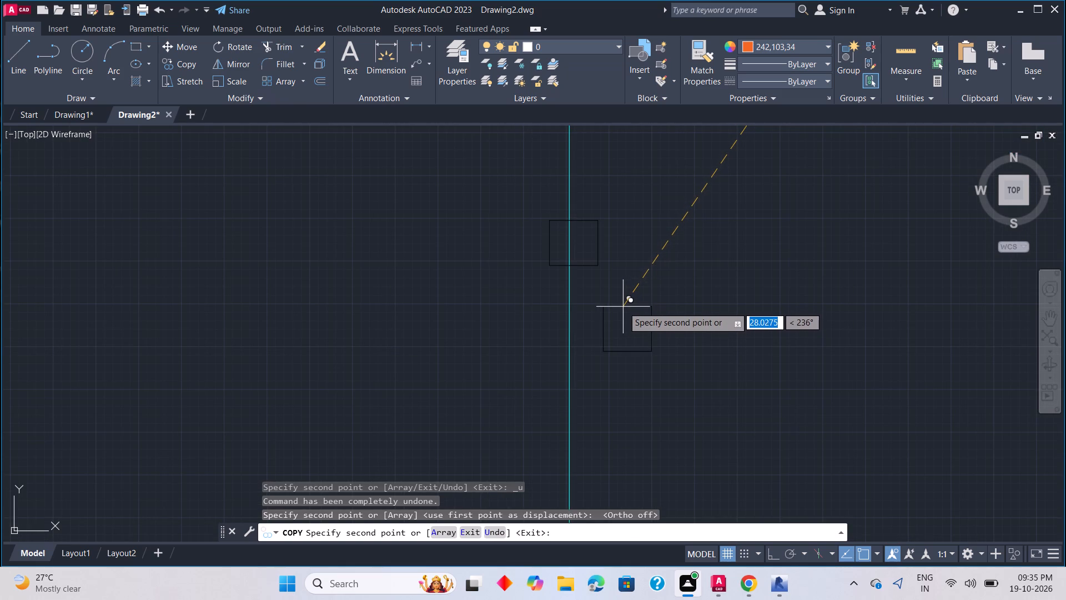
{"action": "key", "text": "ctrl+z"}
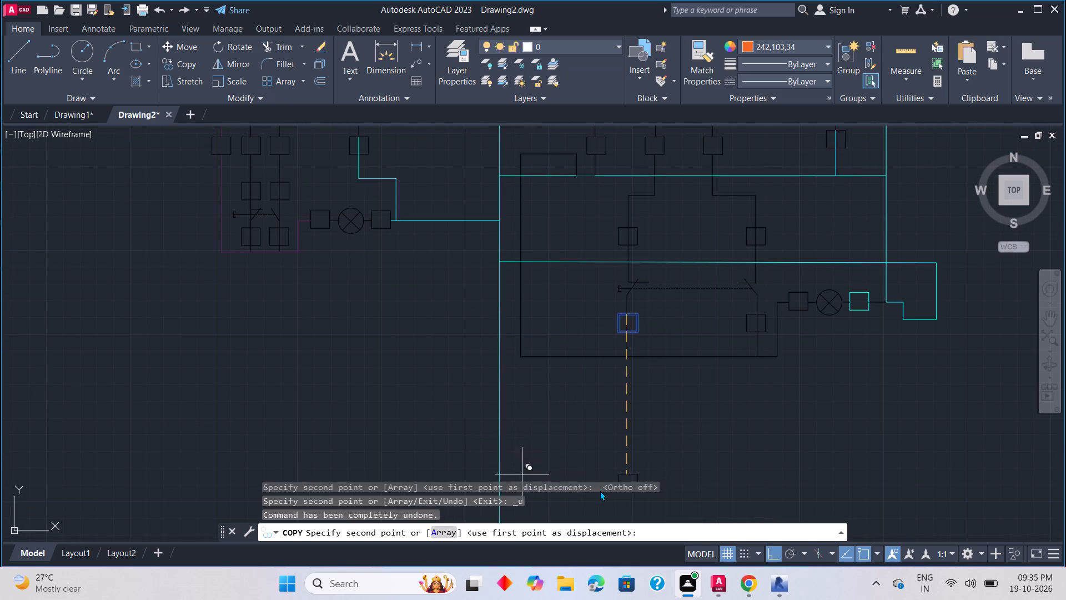
Place one copy of the switch's terminal square on the vertical cyan wire, a short way below the lower circuit.
{"action": "left_click", "coordinate": [771, 549]}
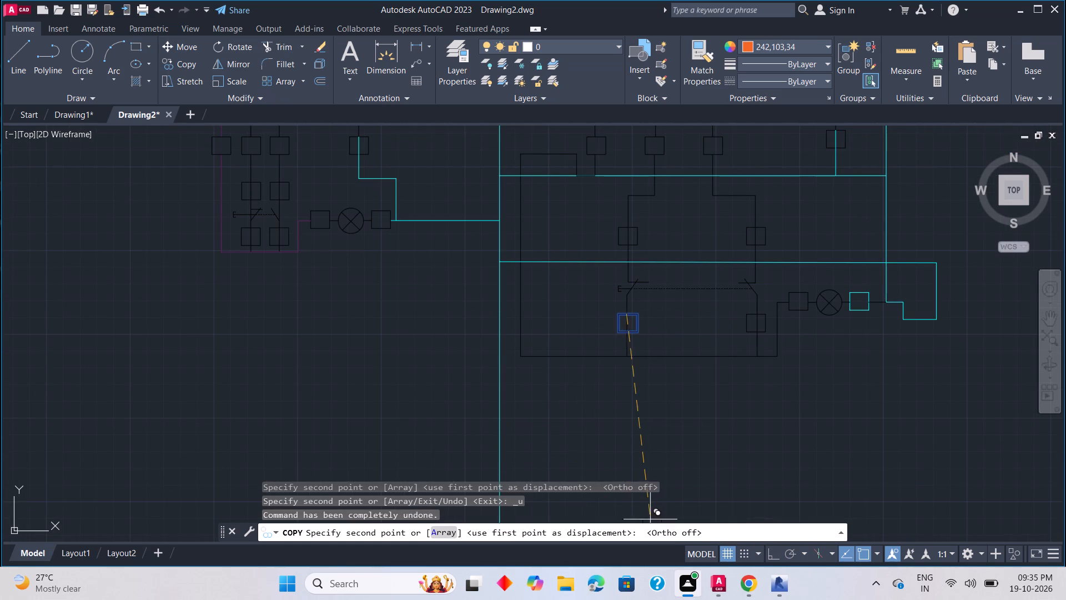
{"action": "scroll", "coordinate": [505, 427], "scroll_direction": "up", "scroll_amount": 2}
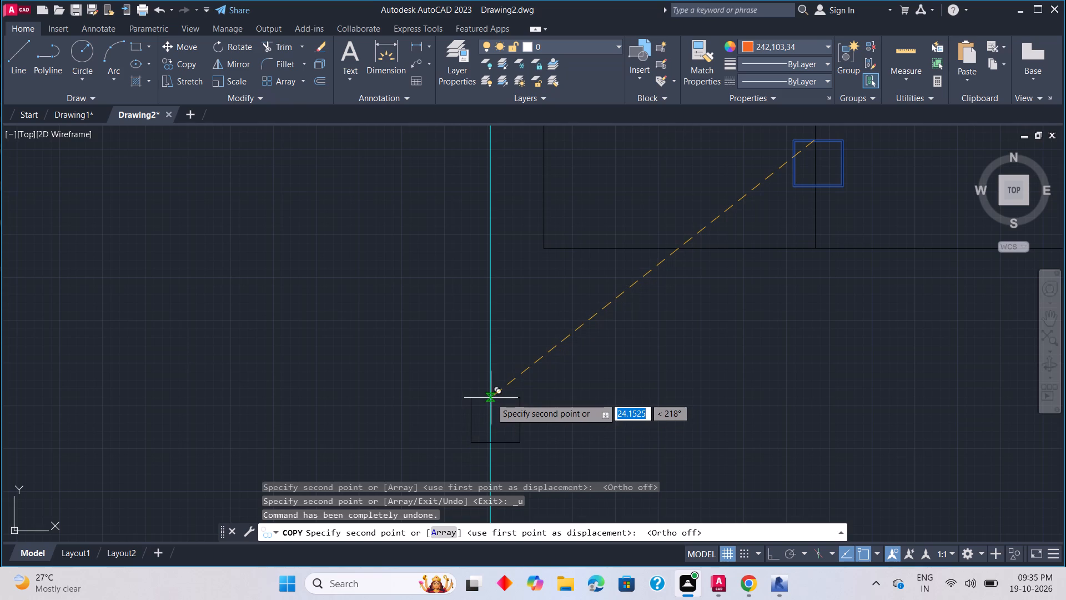
{"action": "left_click", "coordinate": [485, 401]}
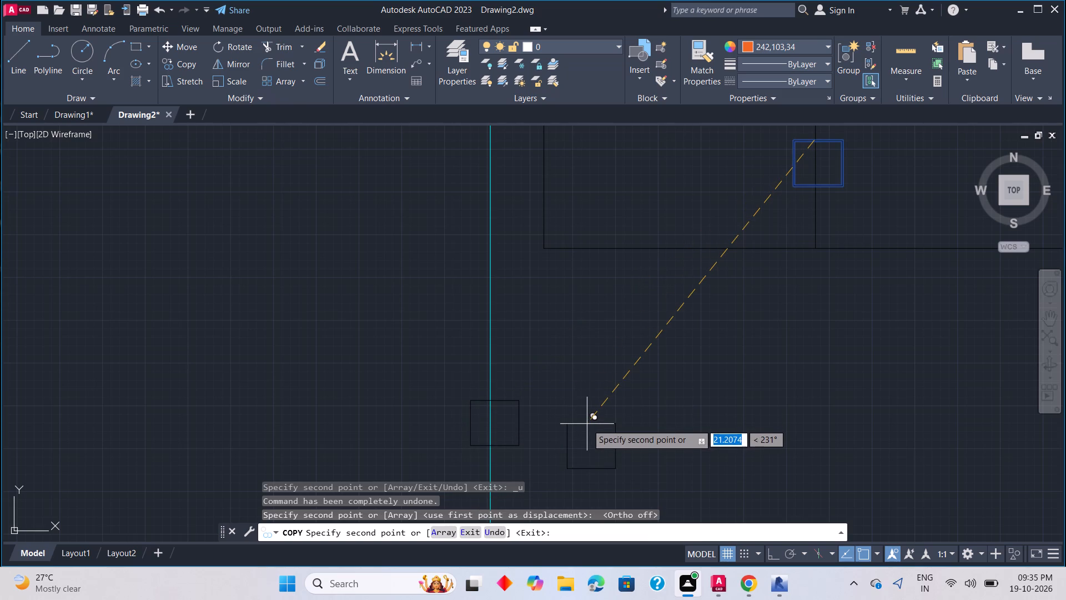
{"action": "key", "text": "Escape"}
Move the copied terminal square horizontally along its top edge toward the left to line it up with the vertical cyan wire.
{"action": "scroll", "coordinate": [588, 419], "scroll_direction": "down", "scroll_amount": 4}
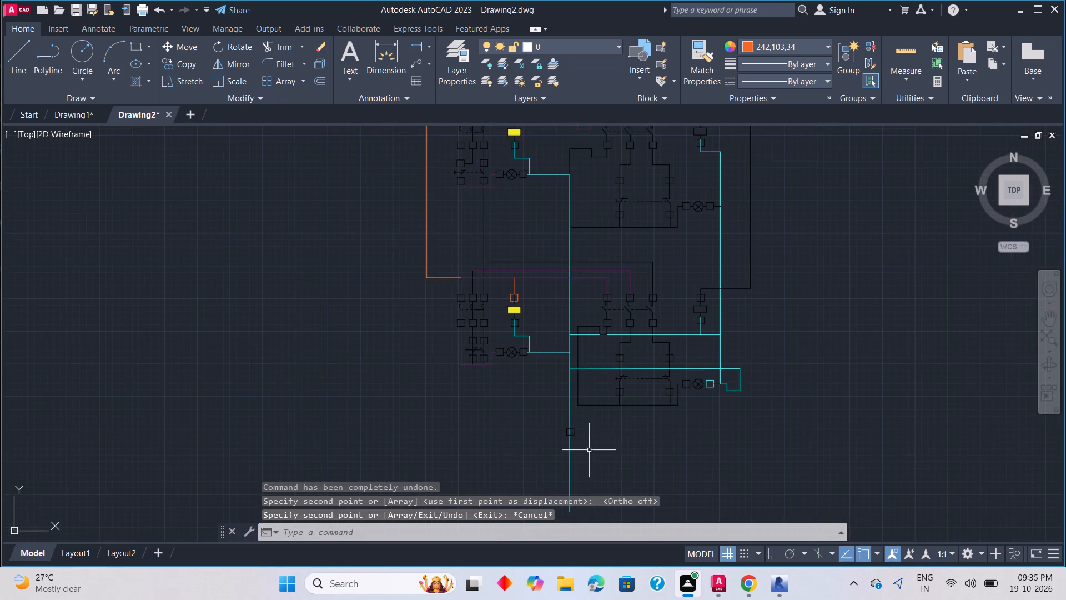
{"action": "middle_click_drag", "start_coordinate": [594, 451], "coordinate": [590, 388]}
{"action": "scroll", "coordinate": [590, 387], "scroll_direction": "up", "scroll_amount": 3}
{"action": "middle_click_drag", "start_coordinate": [506, 321], "coordinate": [620, 405]}
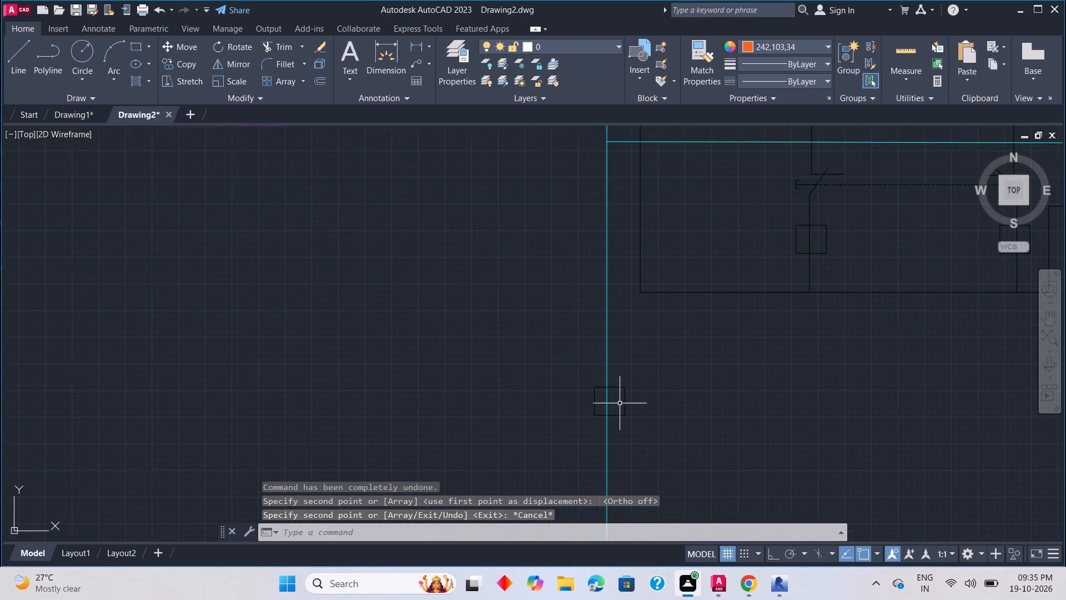
{"action": "scroll", "coordinate": [620, 402], "scroll_direction": "up", "scroll_amount": 3}
{"action": "left_click", "coordinate": [642, 391]}
{"action": "left_click", "coordinate": [579, 339]}
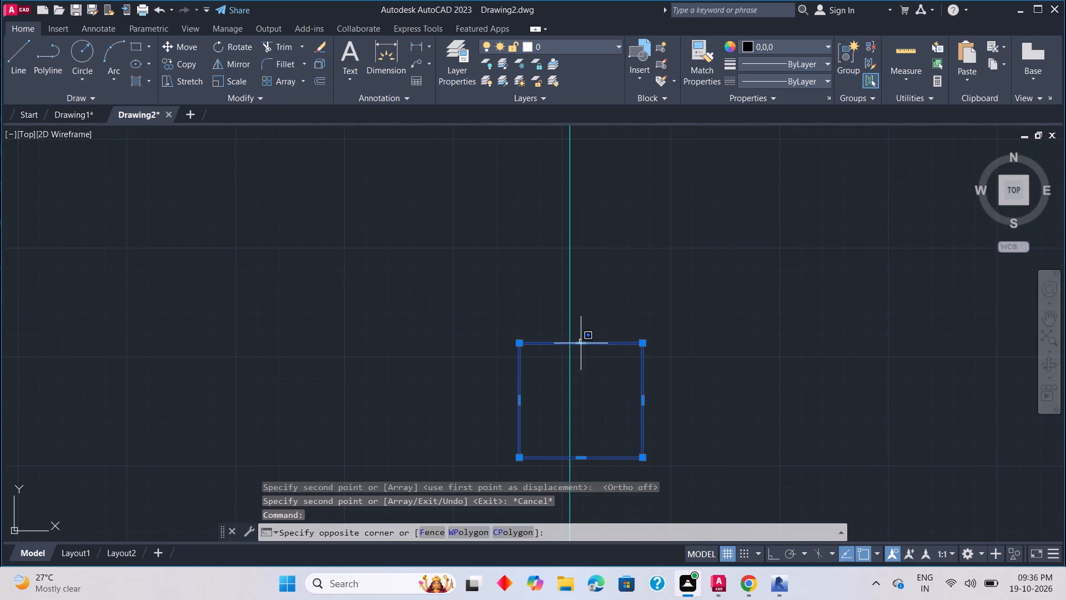
{"action": "left_click", "coordinate": [580, 342]}
{"action": "right_click", "coordinate": [616, 351]}
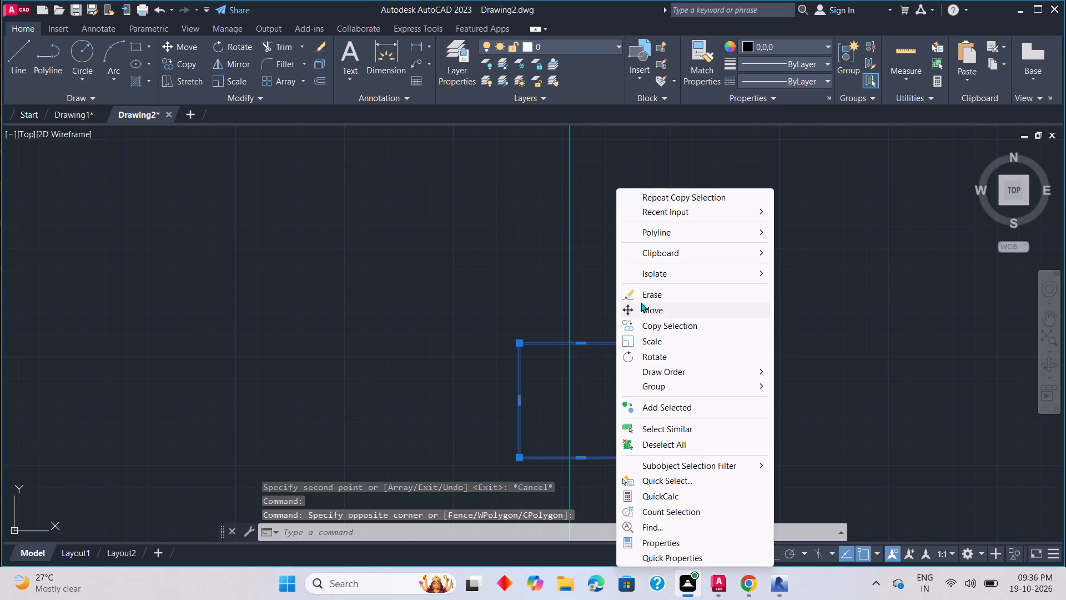
{"action": "left_click", "coordinate": [641, 307]}
{"action": "left_click", "coordinate": [587, 343]}
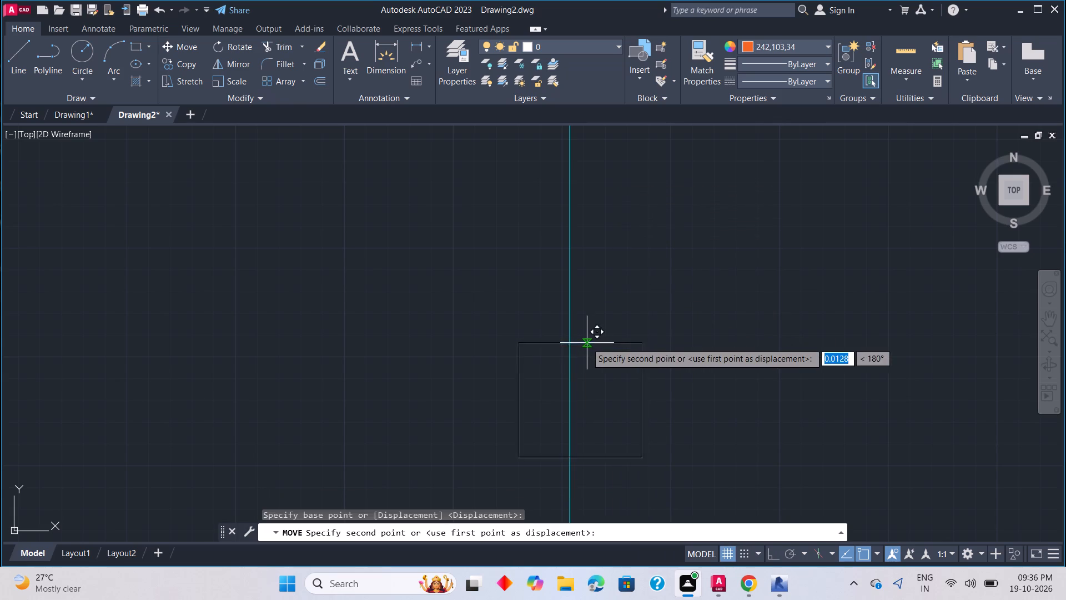
{"action": "left_click", "coordinate": [570, 342]}
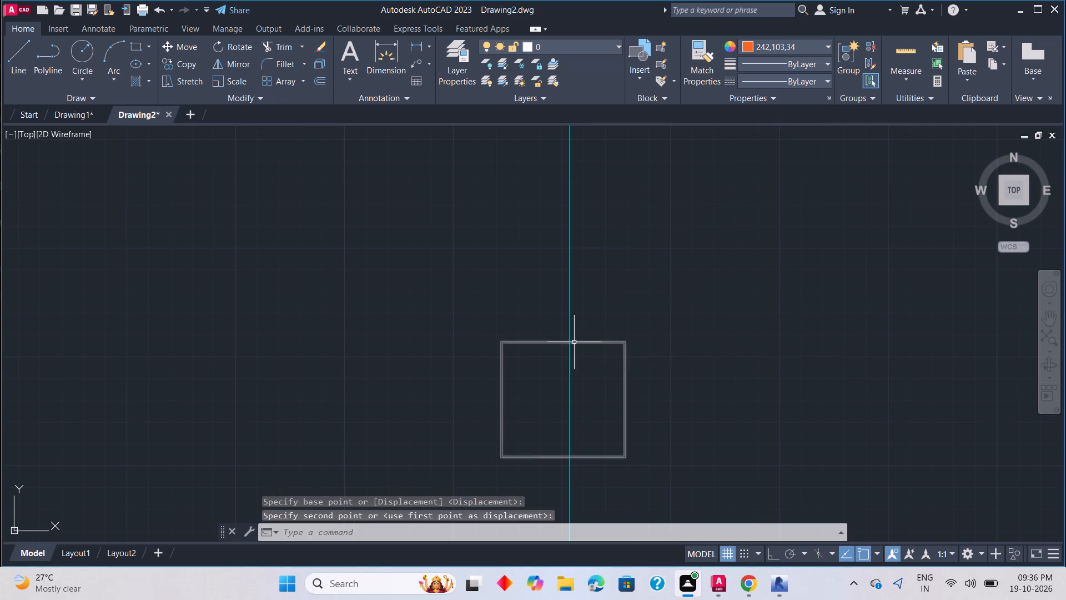
Move the terminal square about 0.19 units back to the right to centre it more closely on the cyan wire.
{"action": "left_click", "coordinate": [624, 371]}
{"action": "right_click", "coordinate": [654, 362]}
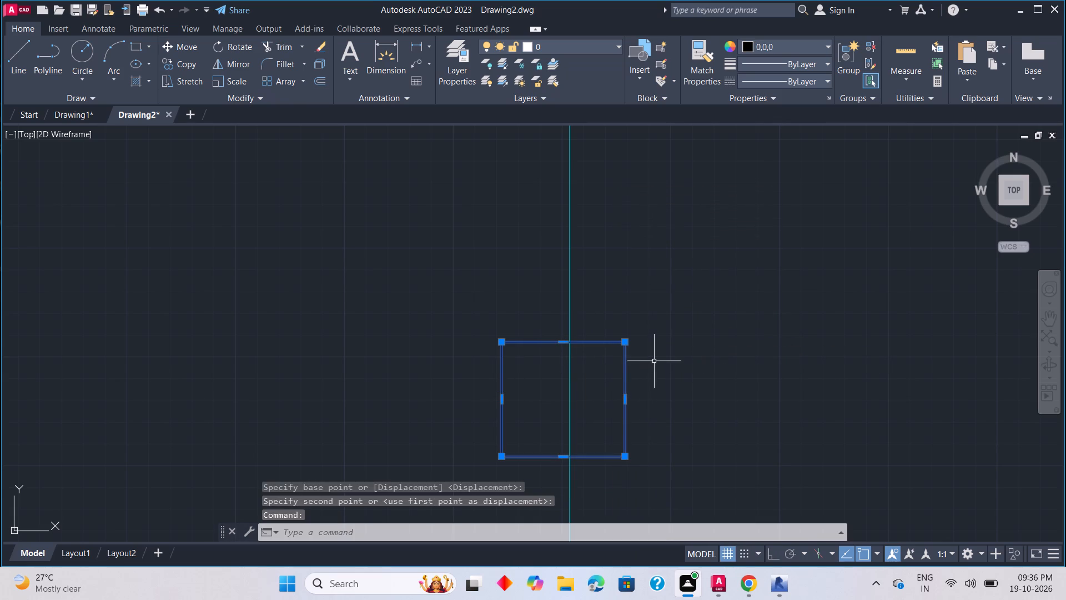
{"action": "left_click", "coordinate": [686, 314]}
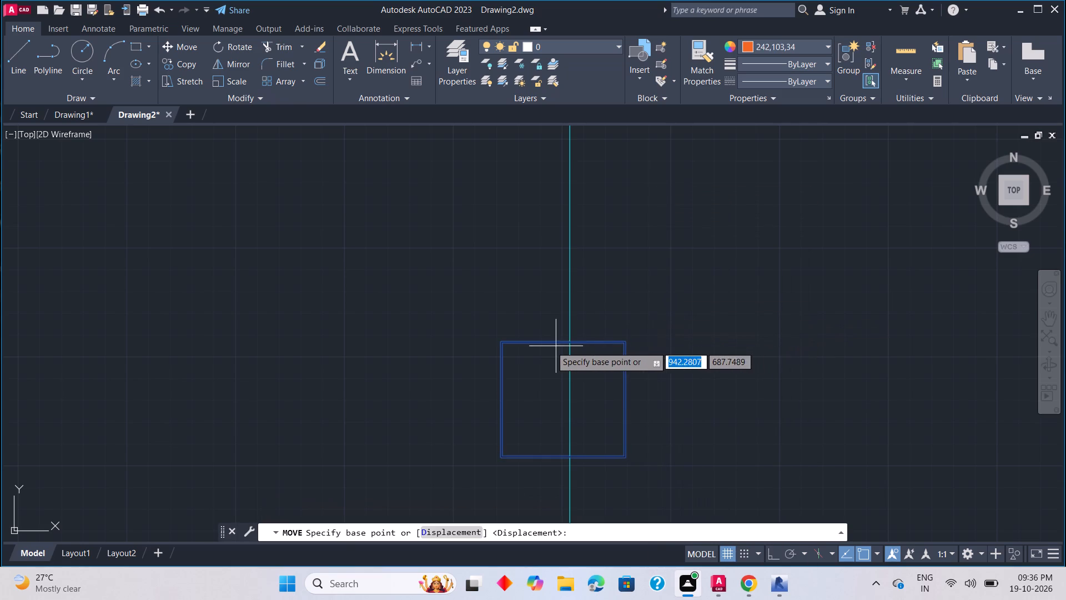
{"action": "left_click", "coordinate": [559, 341]}
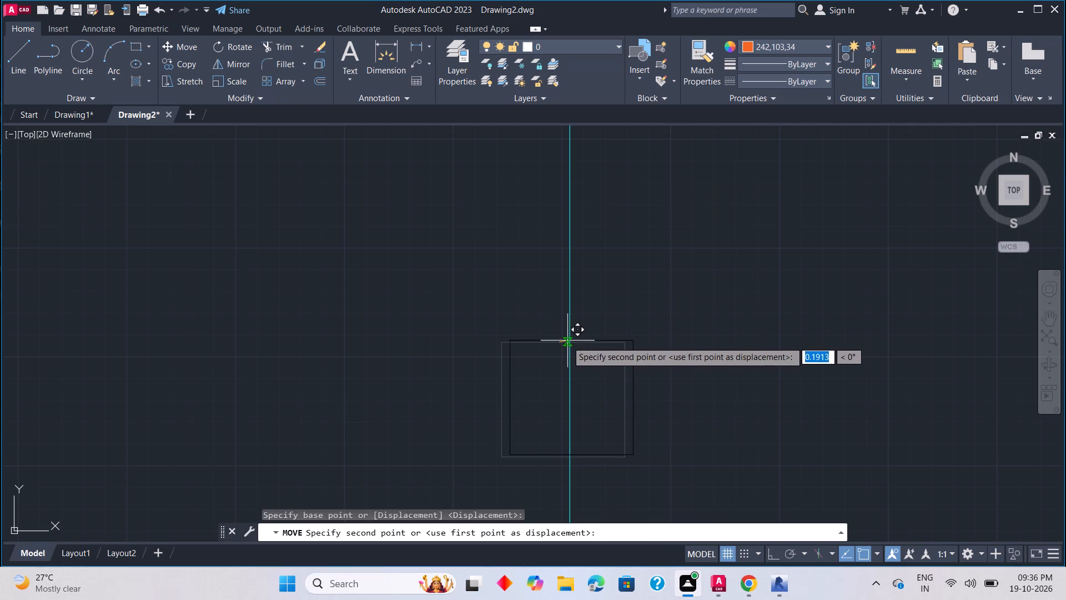
{"action": "left_click", "coordinate": [567, 341]}
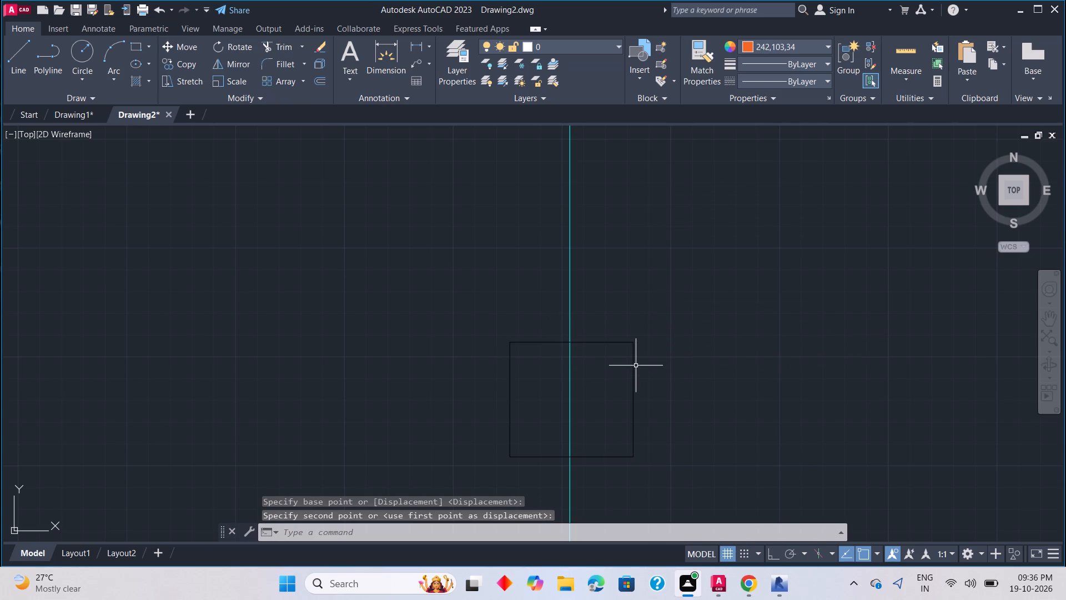
{"action": "key", "text": "Escape"}
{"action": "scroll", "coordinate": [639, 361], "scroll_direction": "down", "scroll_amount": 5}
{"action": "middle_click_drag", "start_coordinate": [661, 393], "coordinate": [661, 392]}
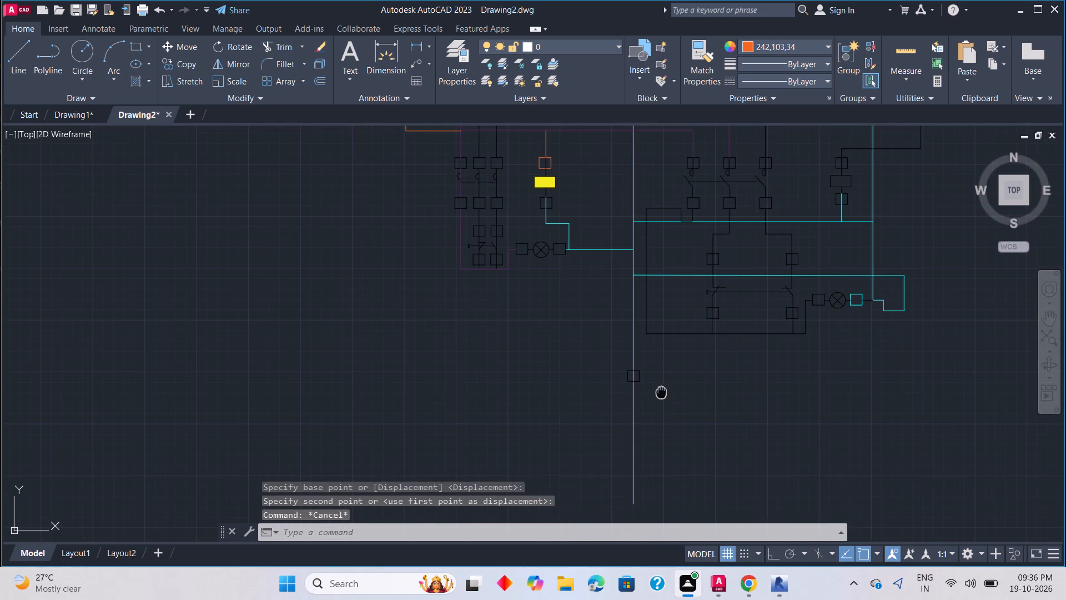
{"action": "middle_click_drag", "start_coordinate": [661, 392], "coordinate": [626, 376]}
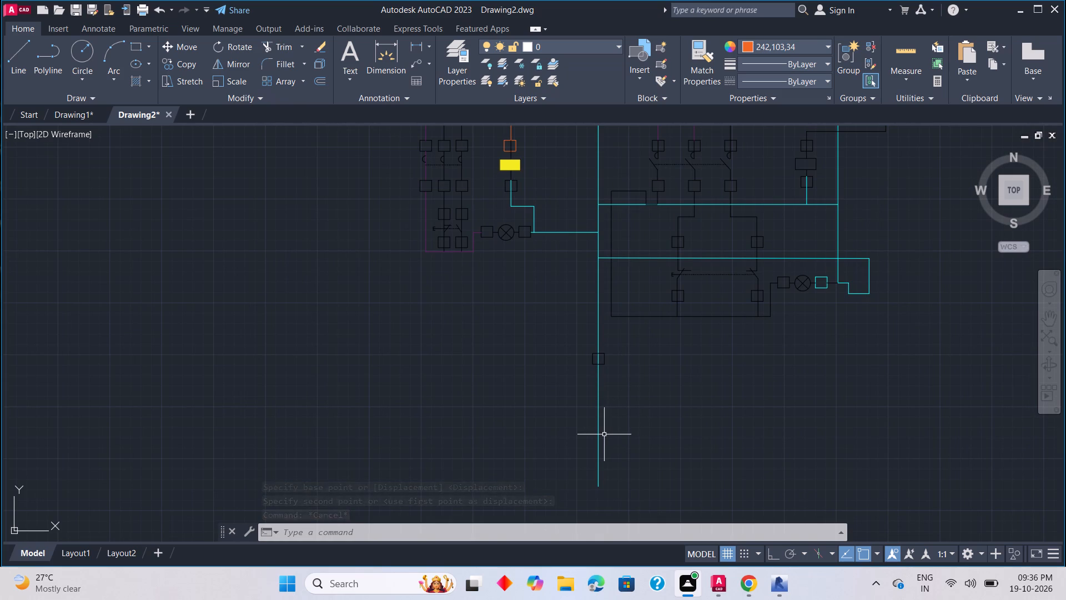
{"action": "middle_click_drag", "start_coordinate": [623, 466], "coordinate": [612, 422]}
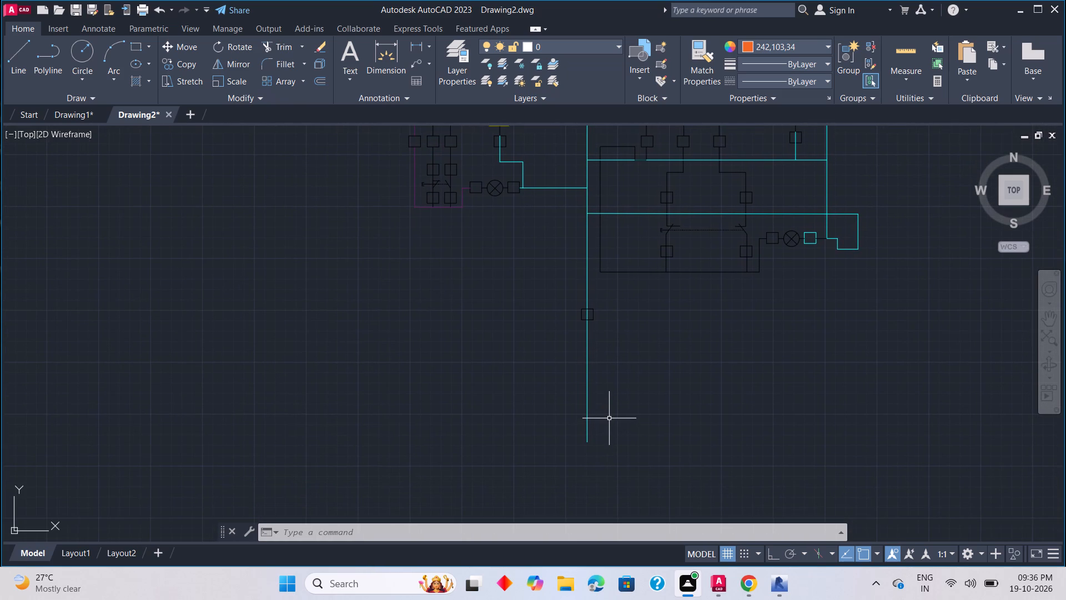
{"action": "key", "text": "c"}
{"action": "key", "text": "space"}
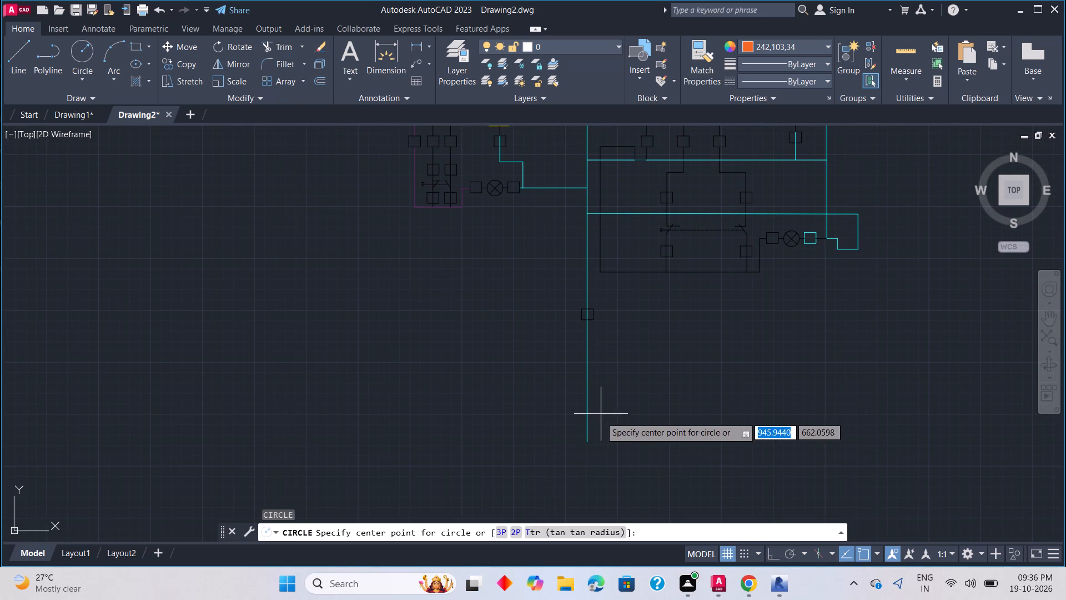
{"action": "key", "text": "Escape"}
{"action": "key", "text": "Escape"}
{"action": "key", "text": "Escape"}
Move the circle of the lower-left lamp symbol by its top point onto the vertical cyan wire, a short way below the terminal square.
{"action": "scroll", "coordinate": [620, 353], "scroll_direction": "down", "scroll_amount": 1}
{"action": "scroll", "coordinate": [536, 282], "scroll_direction": "up", "scroll_amount": 3}
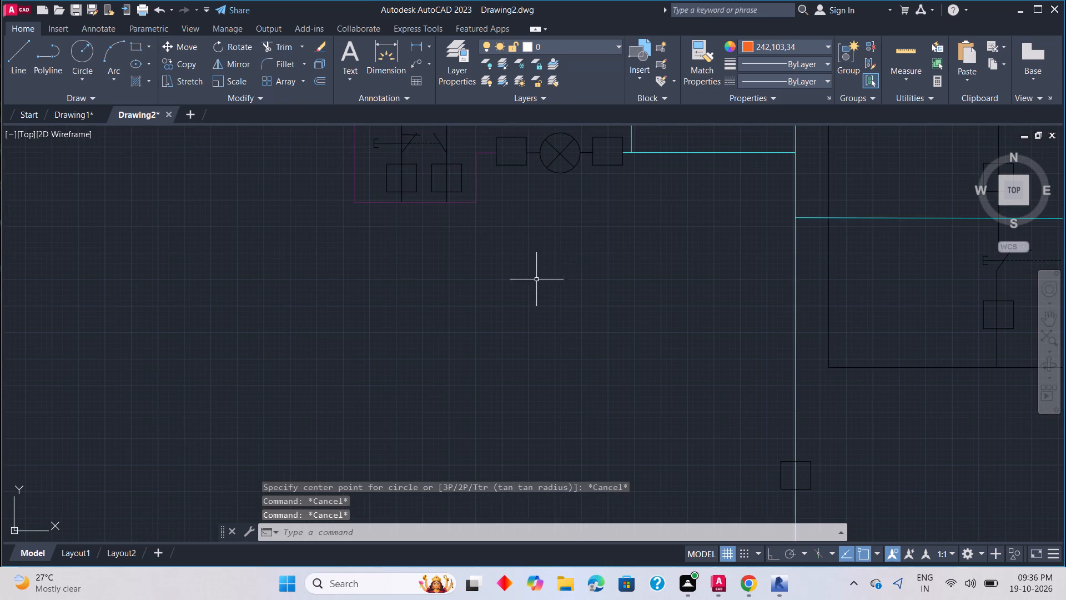
{"action": "middle_click_drag", "start_coordinate": [549, 259], "coordinate": [416, 440]}
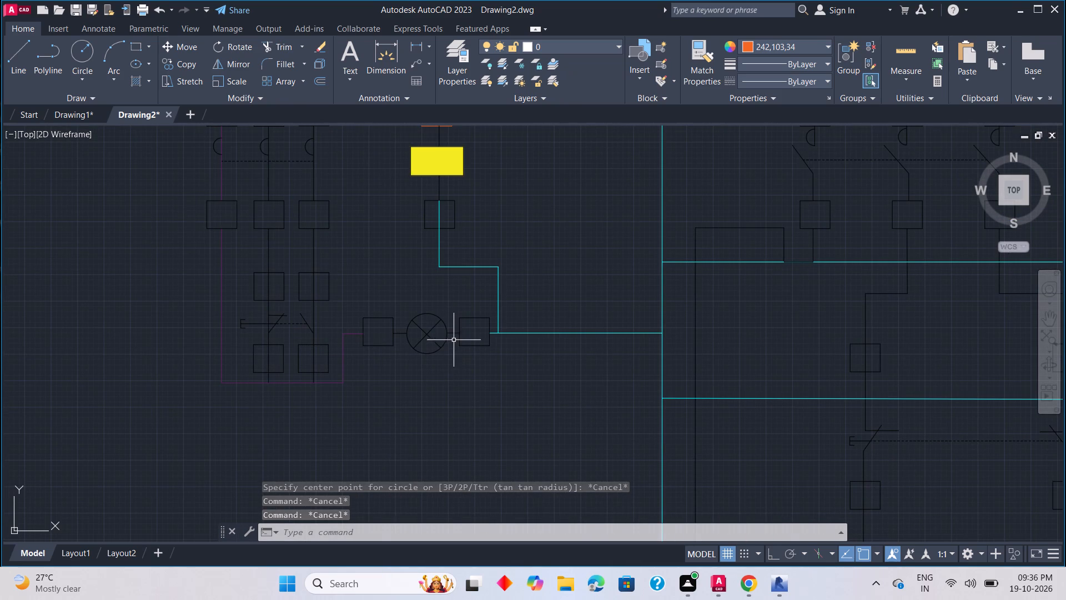
{"action": "left_click", "coordinate": [445, 342]}
{"action": "right_click_drag", "start_coordinate": [444, 355], "coordinate": [440, 373]}
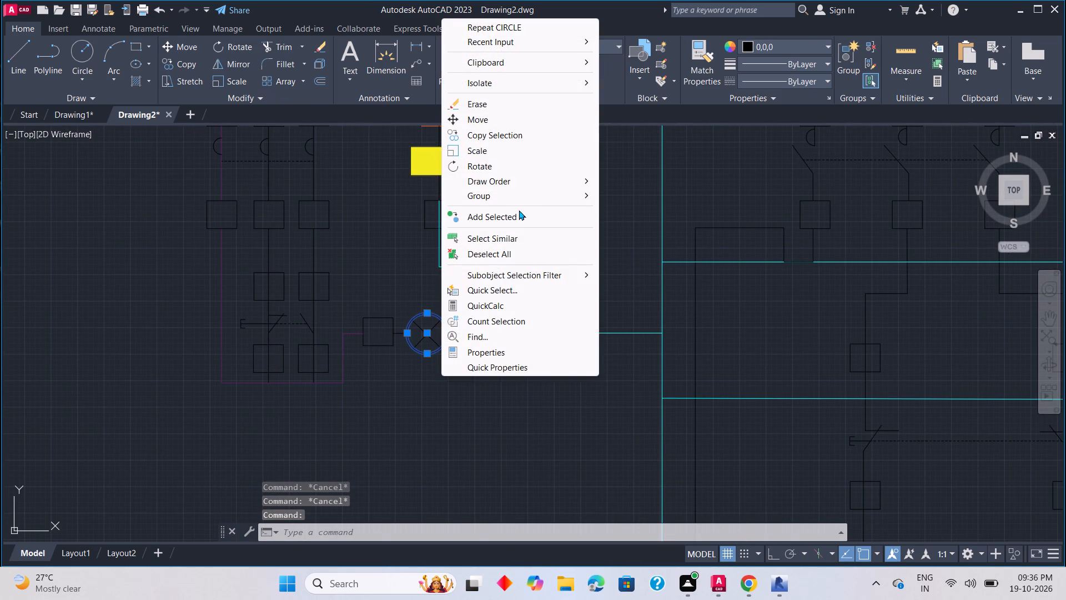
{"action": "left_click", "coordinate": [499, 118]}
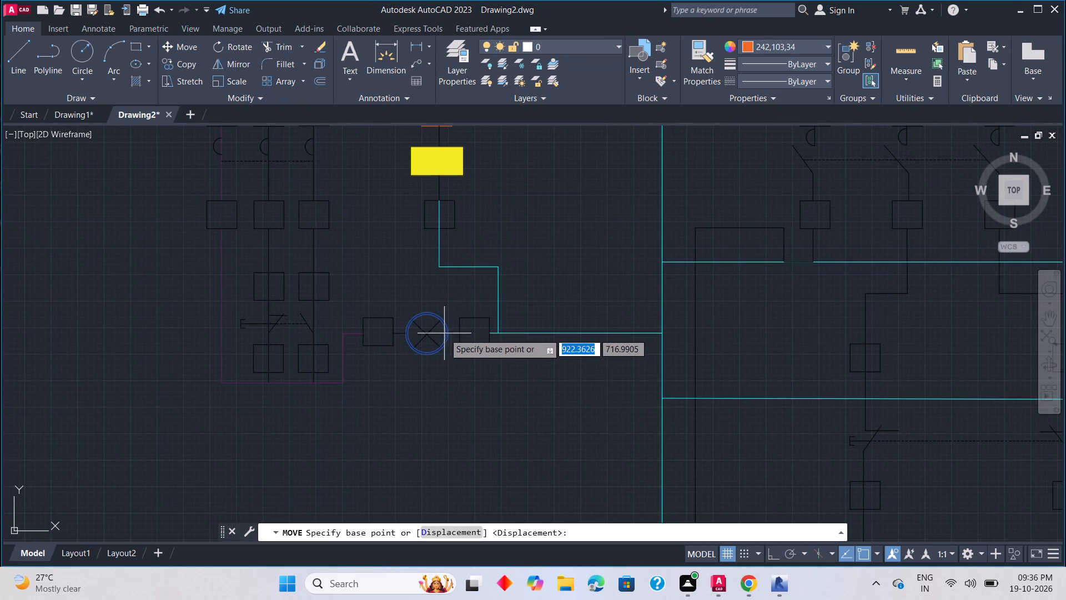
{"action": "left_click", "coordinate": [426, 314]}
{"action": "scroll", "coordinate": [538, 412], "scroll_direction": "down", "scroll_amount": 1}
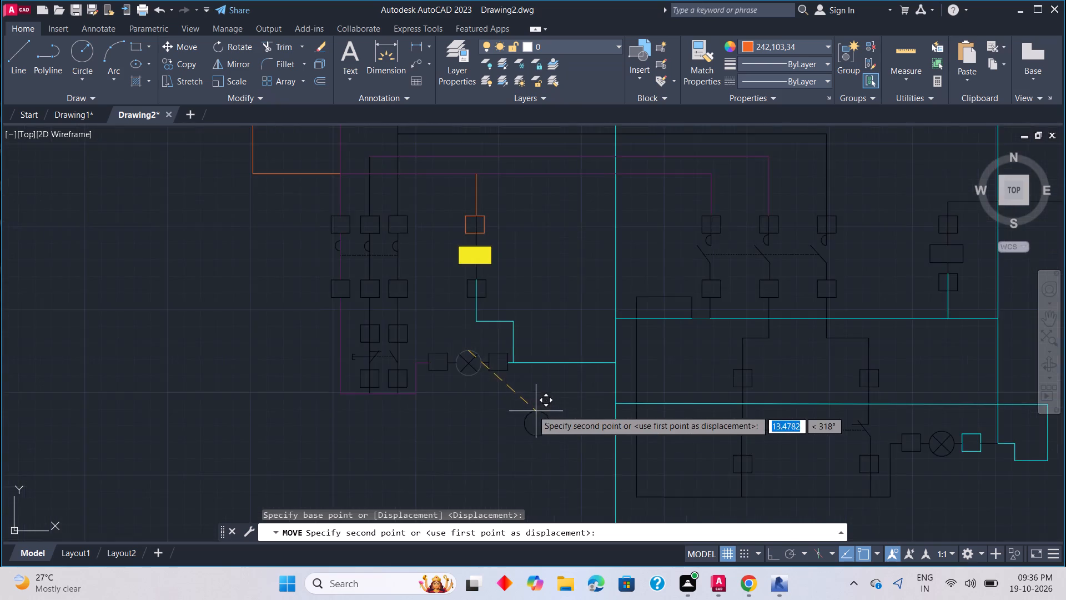
{"action": "middle_click_drag", "start_coordinate": [526, 408], "coordinate": [466, 269]}
{"action": "middle_click_drag", "start_coordinate": [551, 444], "coordinate": [538, 268]}
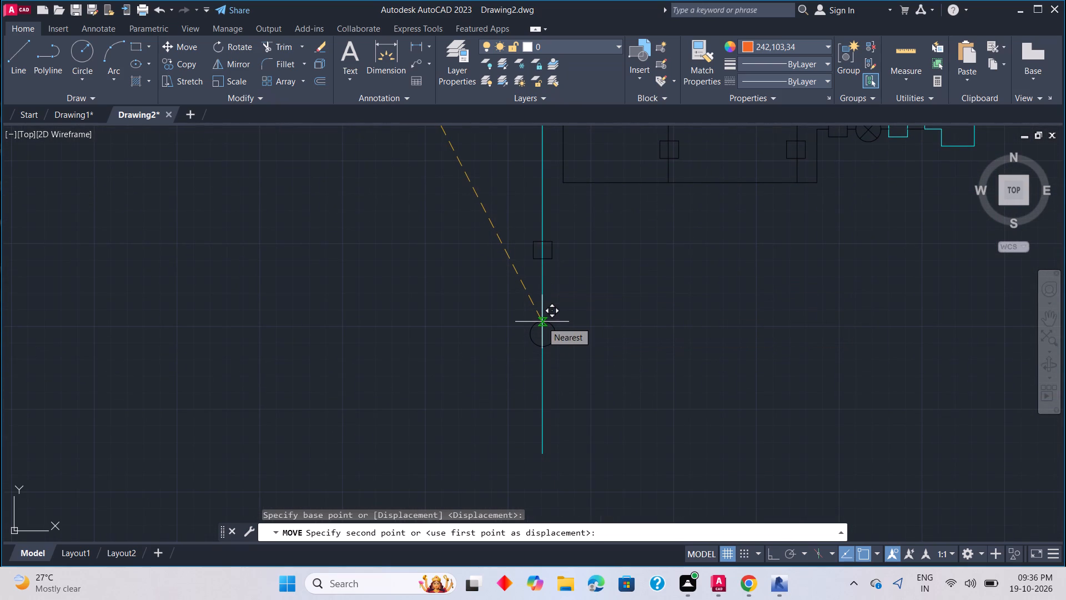
{"action": "left_click", "coordinate": [542, 322]}
{"action": "key", "text": "Escape"}
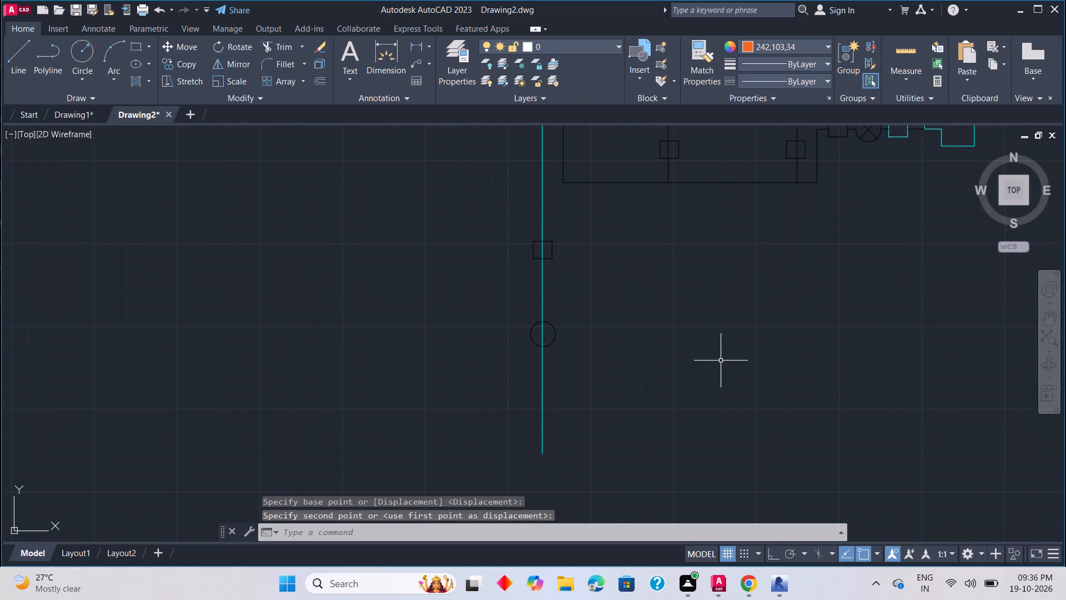
Trim the vertical cyan wire inside the circle, below the circle and inside the terminal square.
{"action": "key", "text": "t"}
{"action": "key", "text": "r"}
{"action": "type", "text": "v"}
{"action": "key", "text": "space"}
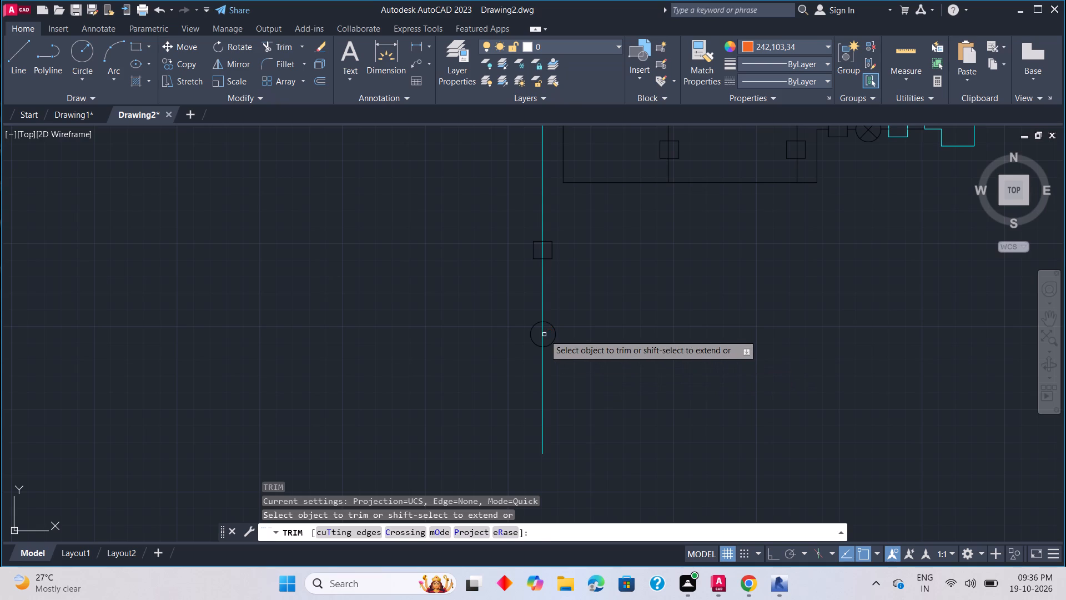
{"action": "left_click", "coordinate": [544, 334]}
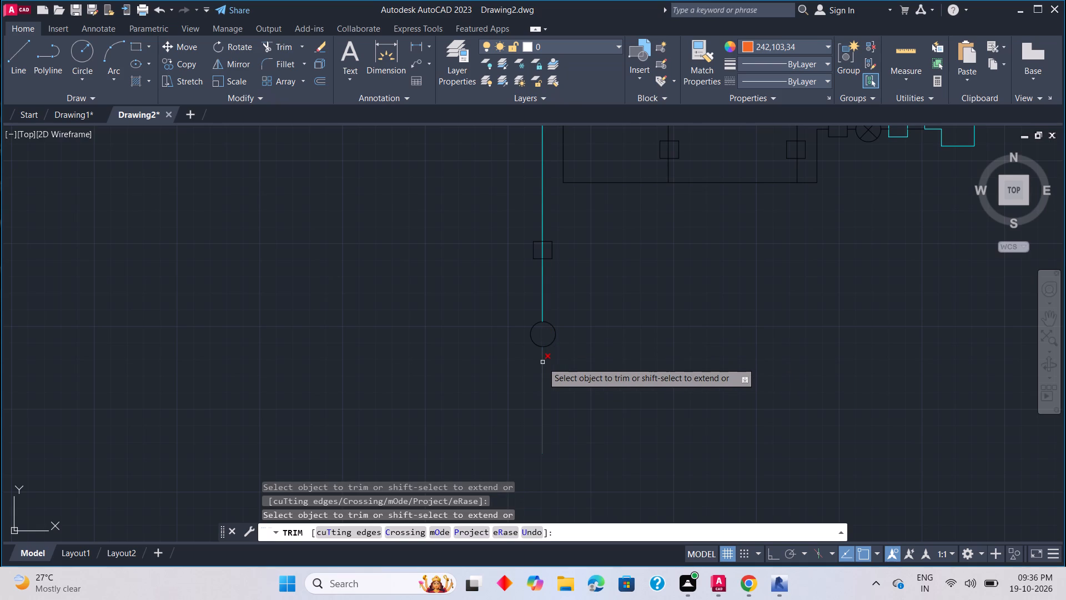
{"action": "left_click", "coordinate": [542, 362]}
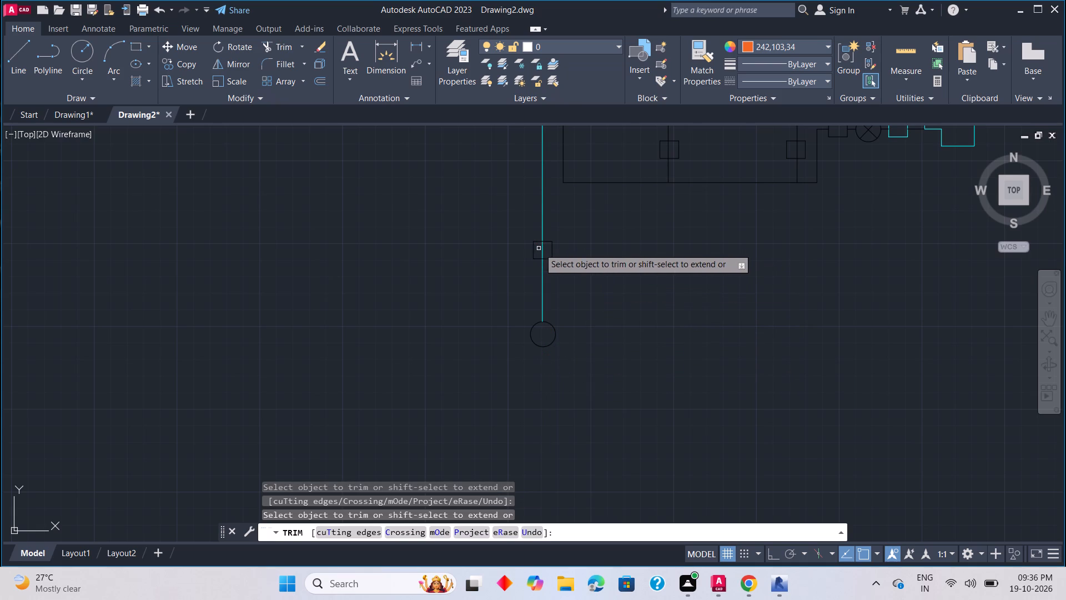
{"action": "left_click", "coordinate": [541, 249]}
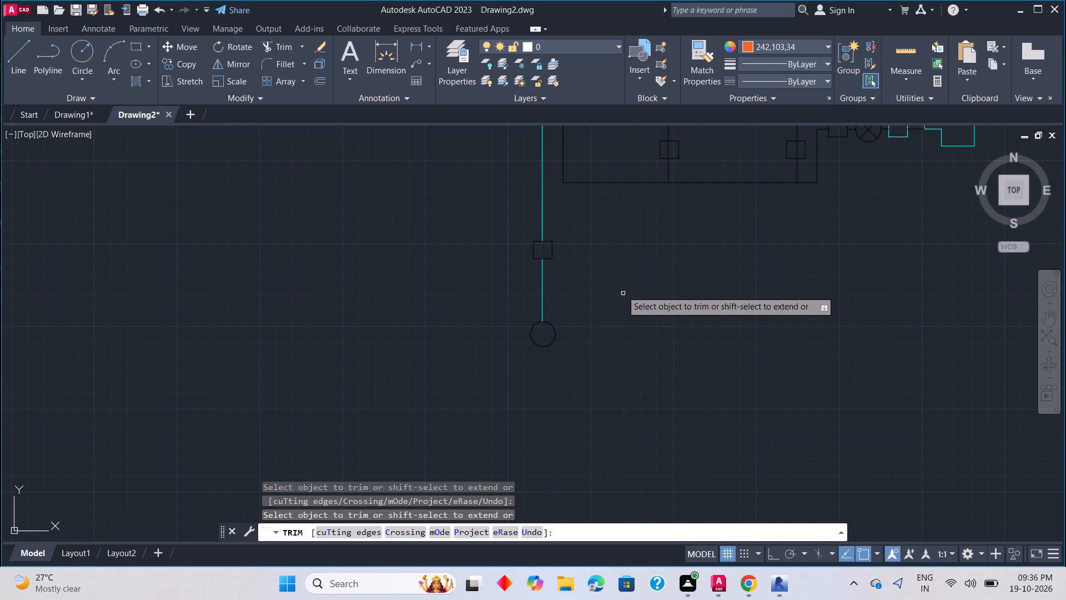
{"action": "key", "text": "Escape"}
{"action": "key", "text": "Escape"}
Change the colour of the terminal square on the vertical cyan wire to Cyan.
{"action": "middle_click_drag", "start_coordinate": [581, 299], "coordinate": [612, 370]}
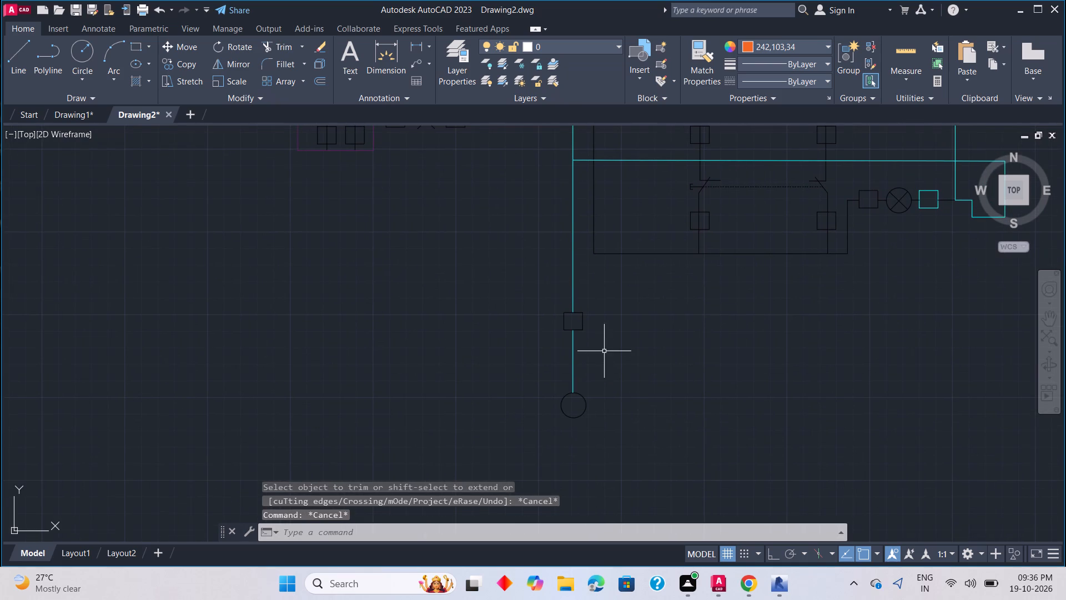
{"action": "left_click", "coordinate": [582, 316]}
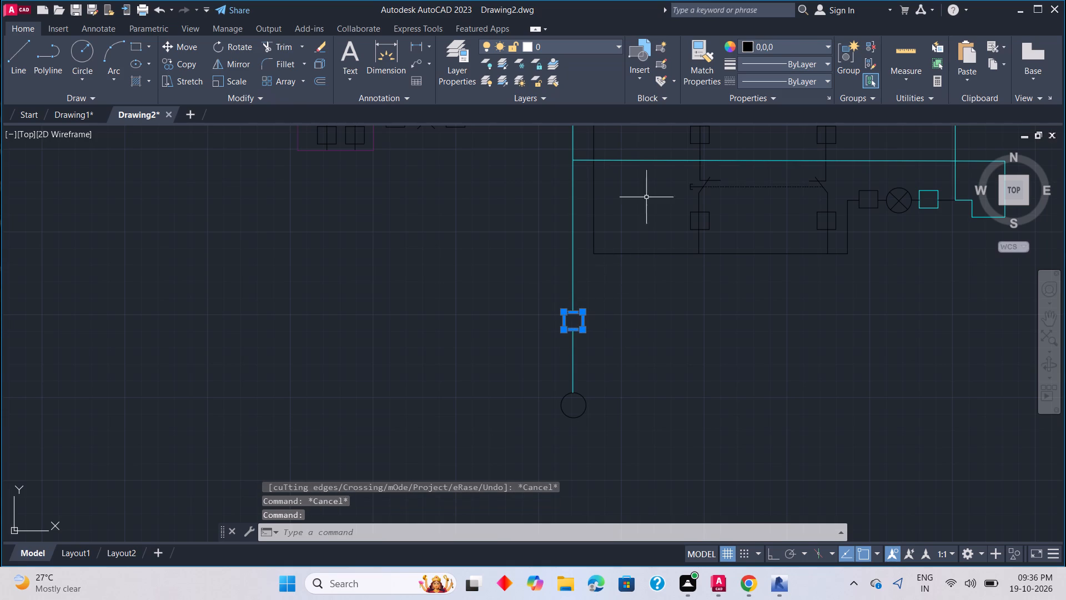
{"action": "left_click", "coordinate": [759, 46]}
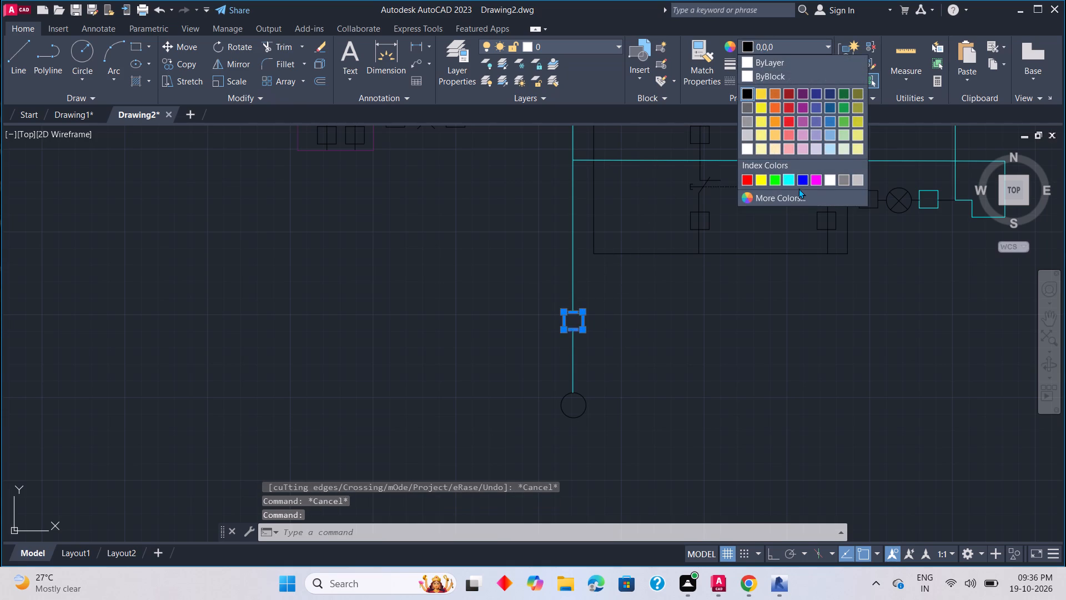
{"action": "left_click", "coordinate": [792, 182]}
{"action": "key", "text": "Escape"}
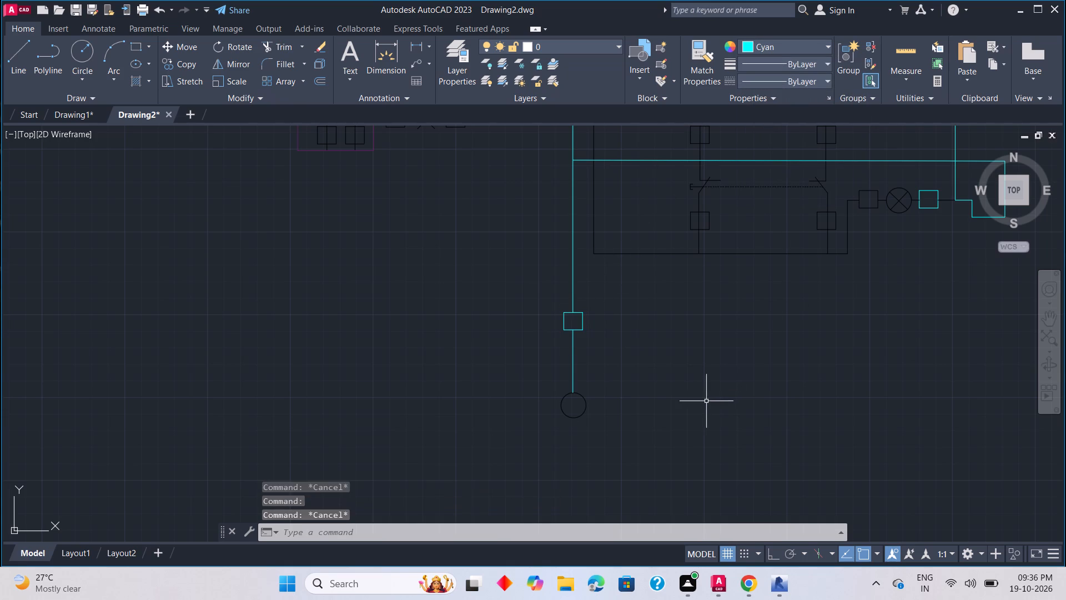
{"action": "key", "text": "Escape"}
Fill the cyan terminal square with a Solid hatch in black (0,0,0).
{"action": "key", "text": "h"}
{"action": "key", "text": "space"}
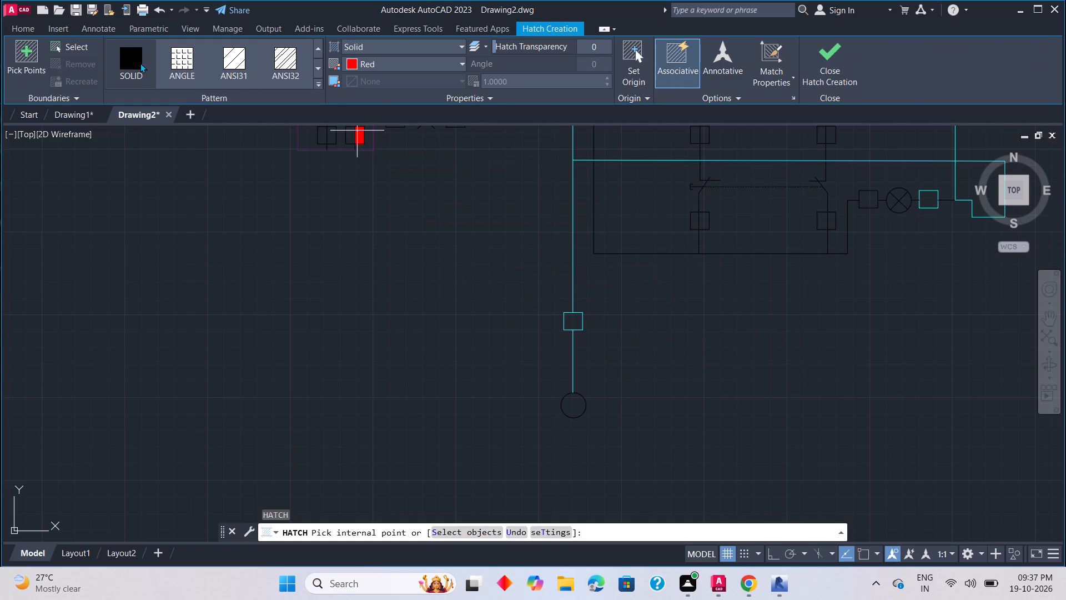
{"action": "left_click", "coordinate": [138, 63]}
{"action": "left_click", "coordinate": [411, 61]}
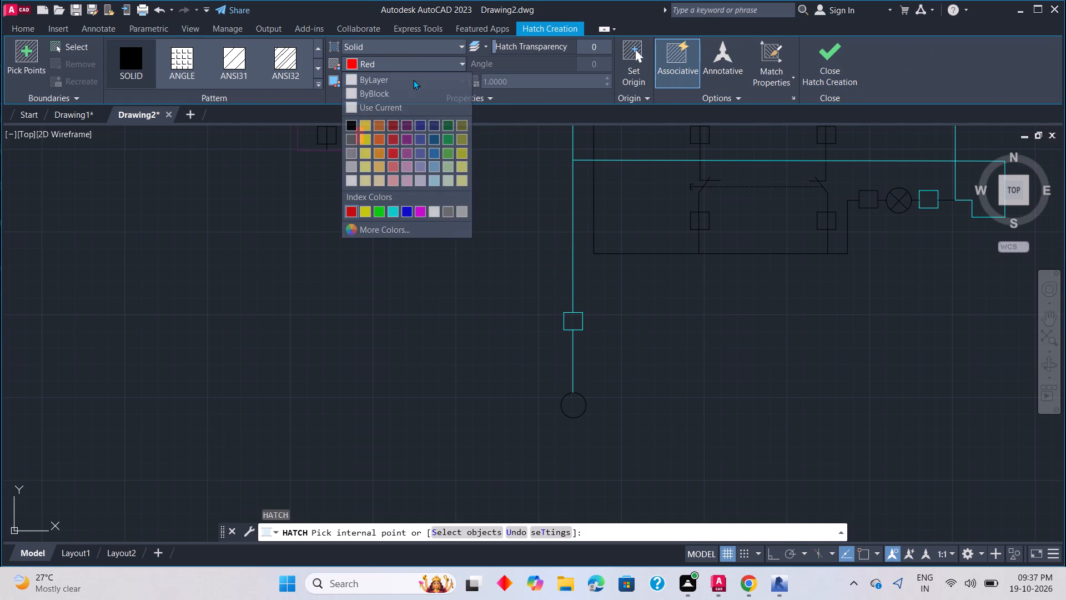
{"action": "left_click", "coordinate": [353, 121]}
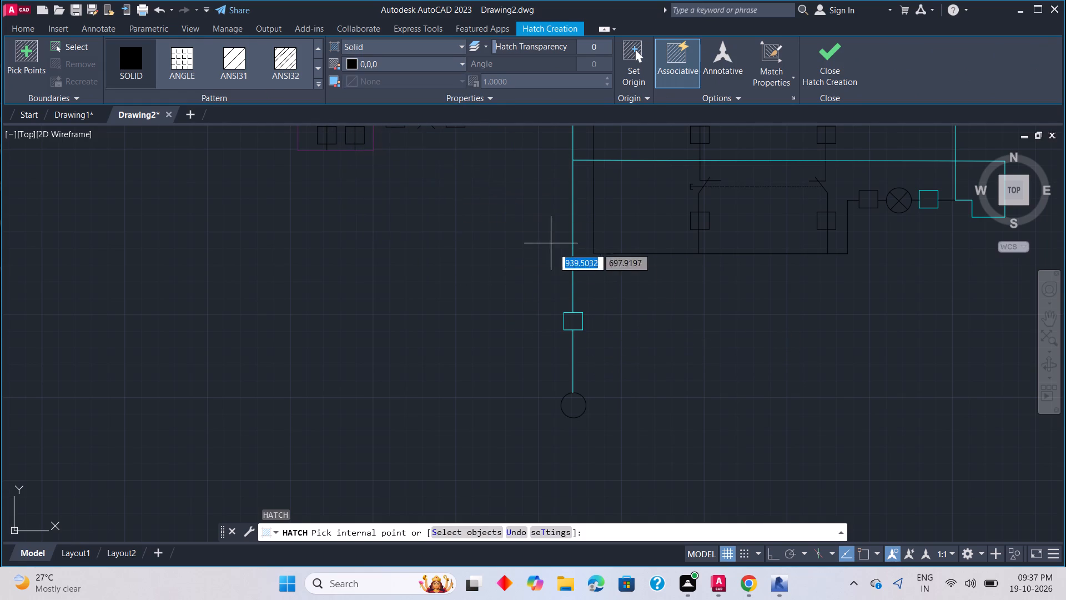
{"action": "left_click", "coordinate": [578, 320]}
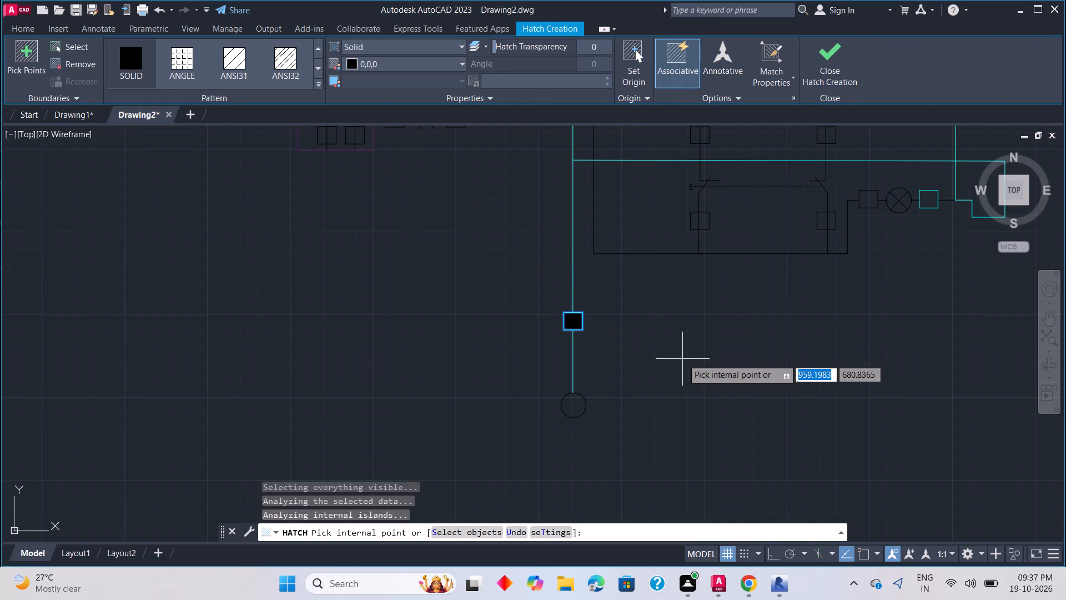
{"action": "key", "text": "Escape"}
Examine the lower circuit, including the switch and lamp symbols on its left side.
{"action": "scroll", "coordinate": [666, 360], "scroll_direction": "down", "scroll_amount": 2}
{"action": "middle_click_drag", "start_coordinate": [670, 349], "coordinate": [505, 486]}
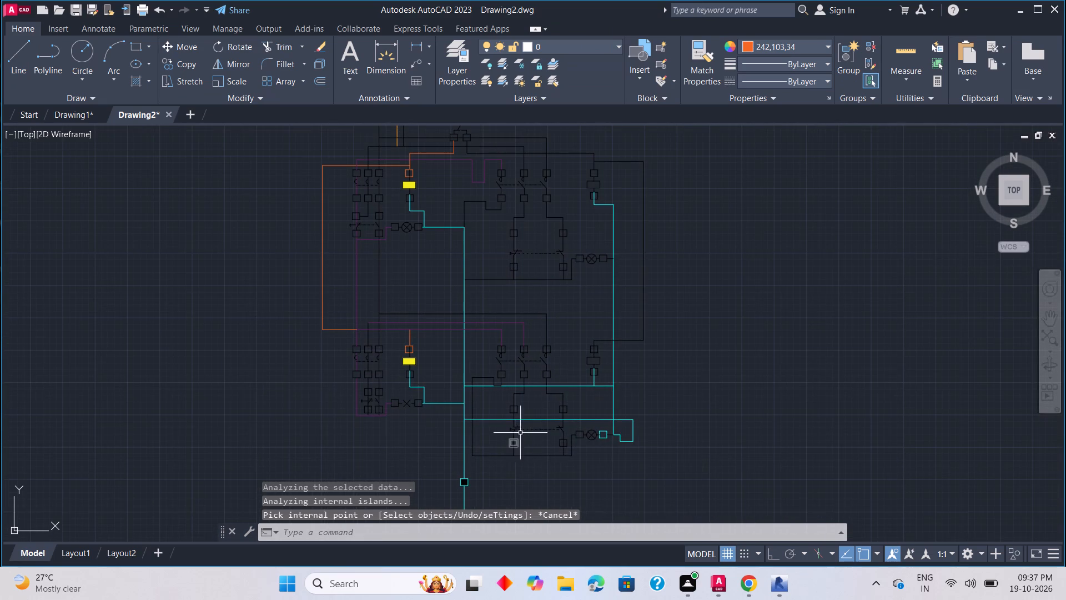
{"action": "middle_click", "coordinate": [550, 462]}
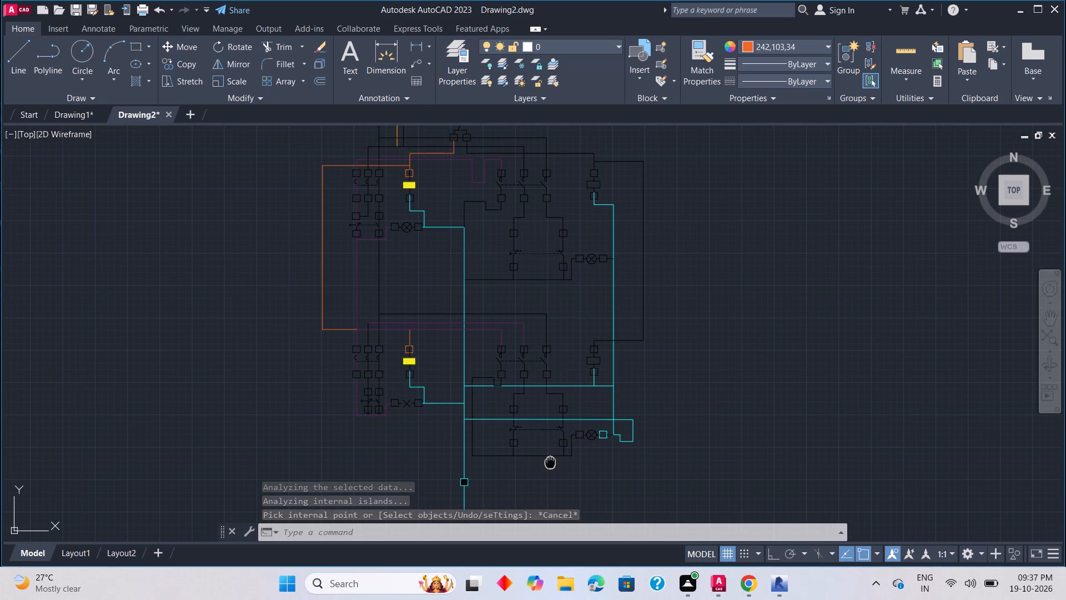
{"action": "middle_click_drag", "start_coordinate": [549, 461], "coordinate": [549, 415]}
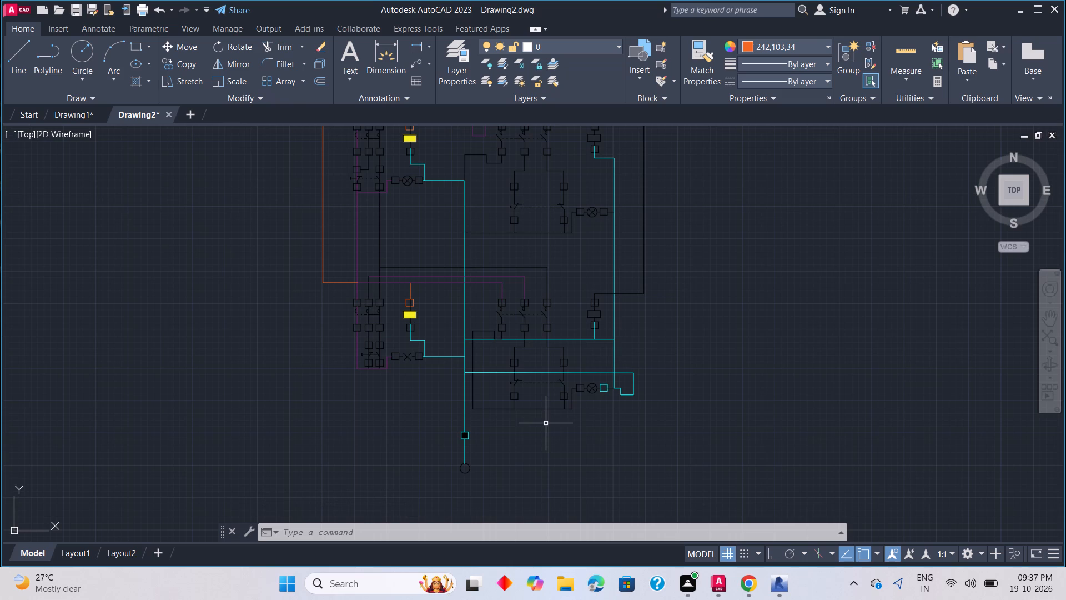
{"action": "scroll", "coordinate": [354, 357], "scroll_direction": "up", "scroll_amount": 3}
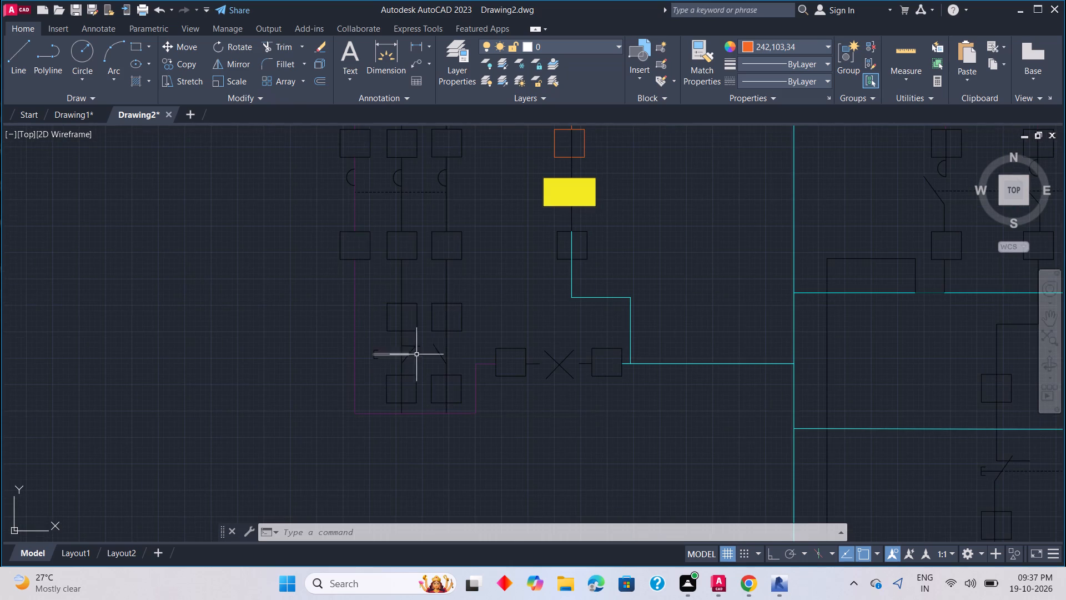
{"action": "scroll", "coordinate": [425, 357], "scroll_direction": "up", "scroll_amount": 2}
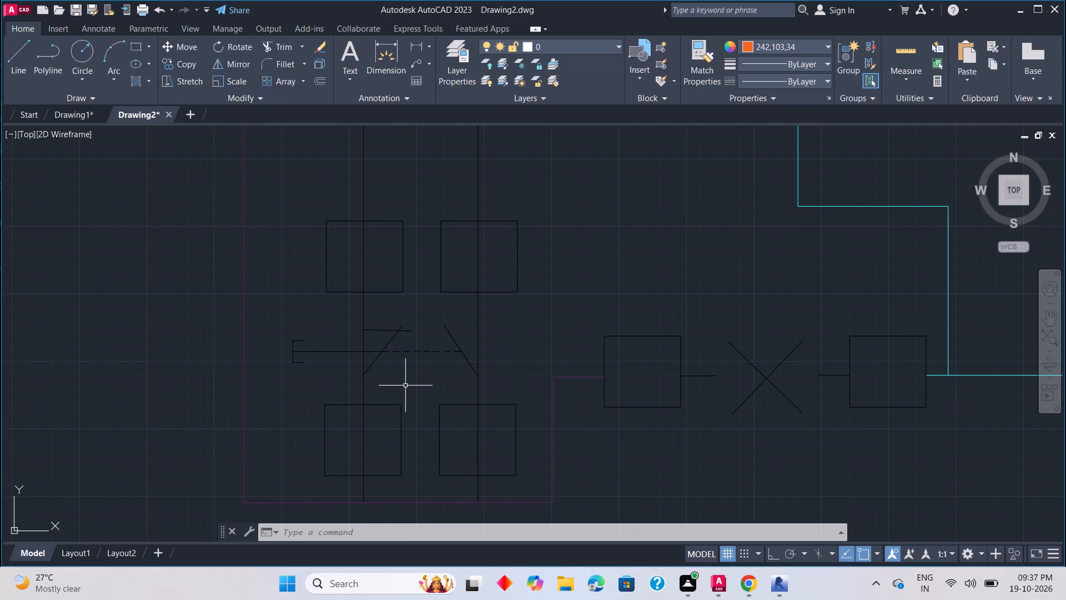
{"action": "scroll", "coordinate": [410, 383], "scroll_direction": "down", "scroll_amount": 2}
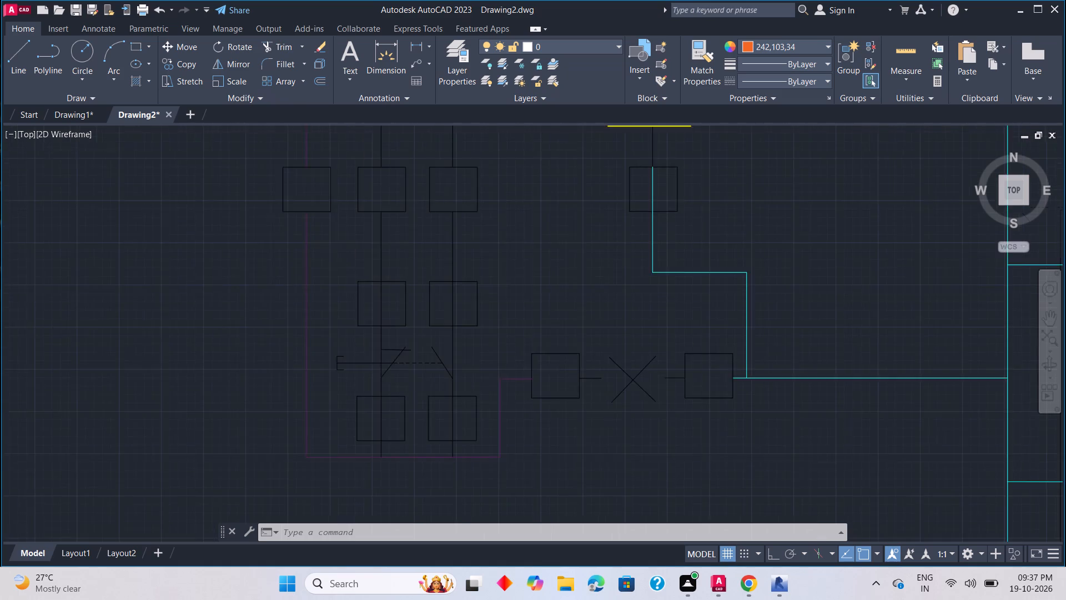
{"action": "middle_click_drag", "start_coordinate": [420, 437], "coordinate": [390, 357]}
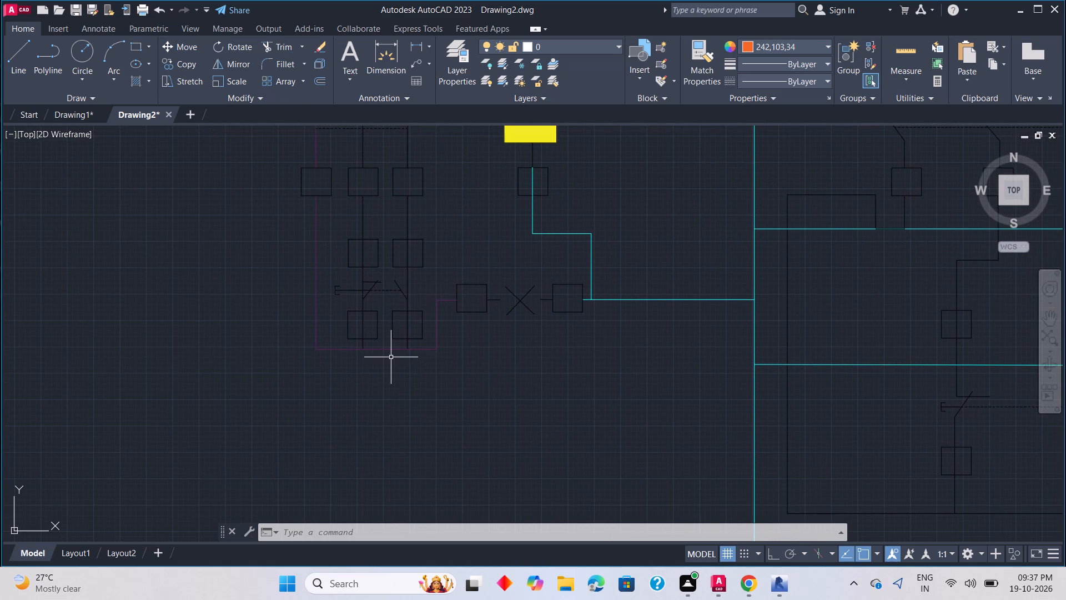
Copy the circle at the end of the vertical cyan wire onto the cross of the lower-left lamp symbol.
{"action": "scroll", "coordinate": [394, 357], "scroll_direction": "down", "scroll_amount": 4}
{"action": "scroll", "coordinate": [509, 428], "scroll_direction": "up", "scroll_amount": 2}
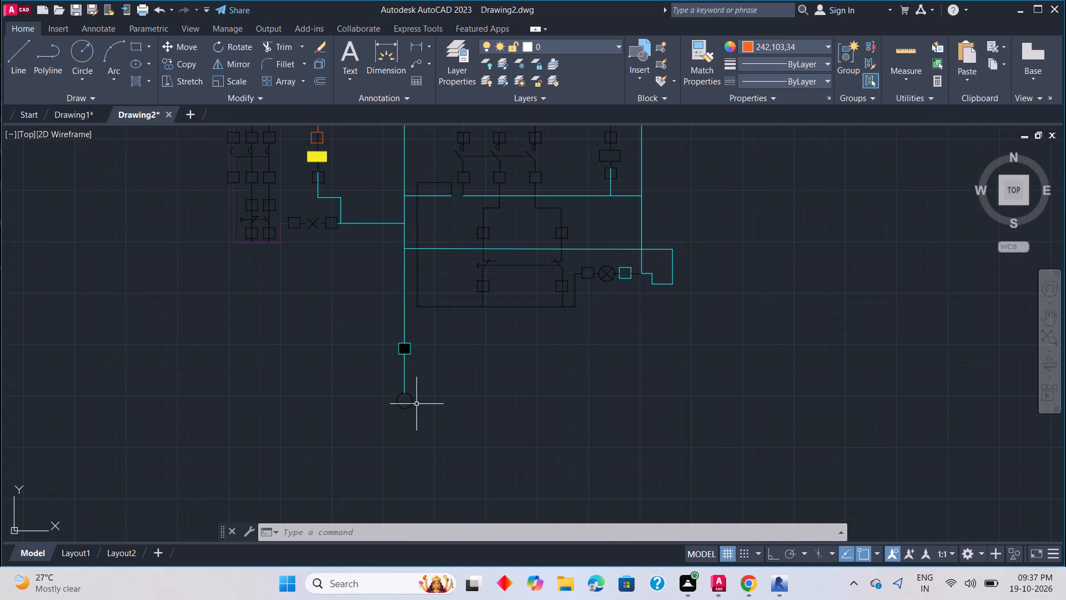
{"action": "left_click", "coordinate": [411, 402]}
{"action": "right_click_drag", "start_coordinate": [464, 397], "coordinate": [463, 392]}
{"action": "left_click", "coordinate": [515, 152]}
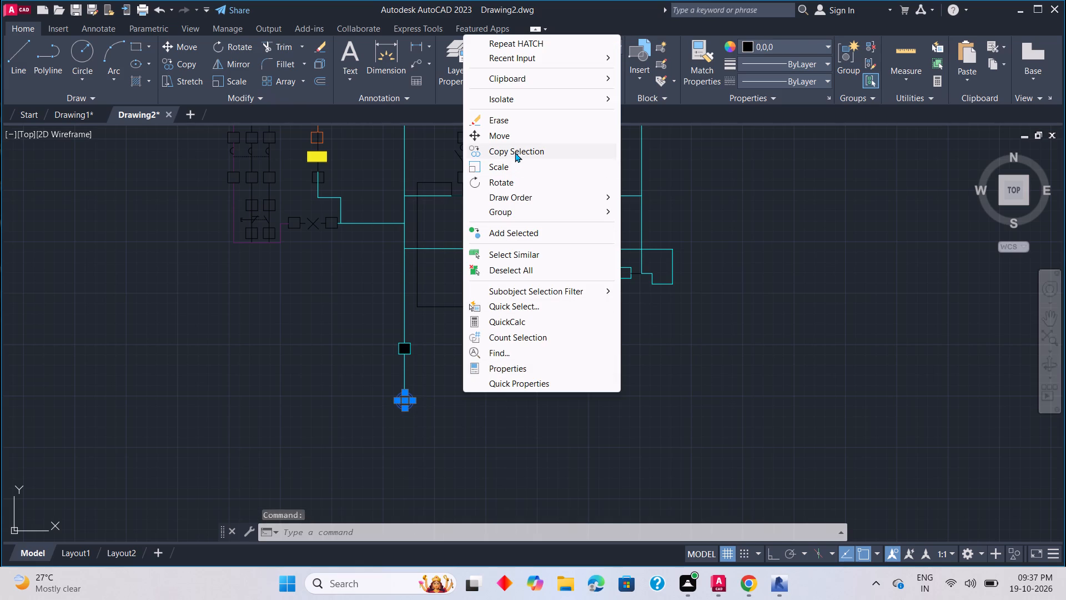
{"action": "left_click", "coordinate": [406, 392]}
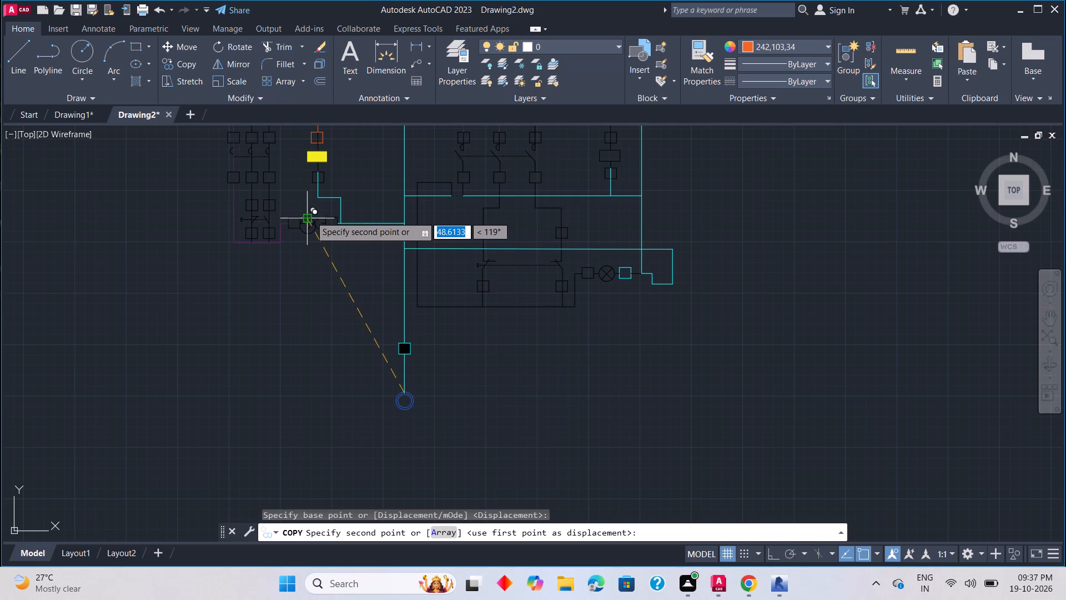
{"action": "scroll", "coordinate": [313, 216], "scroll_direction": "up", "scroll_amount": 2}
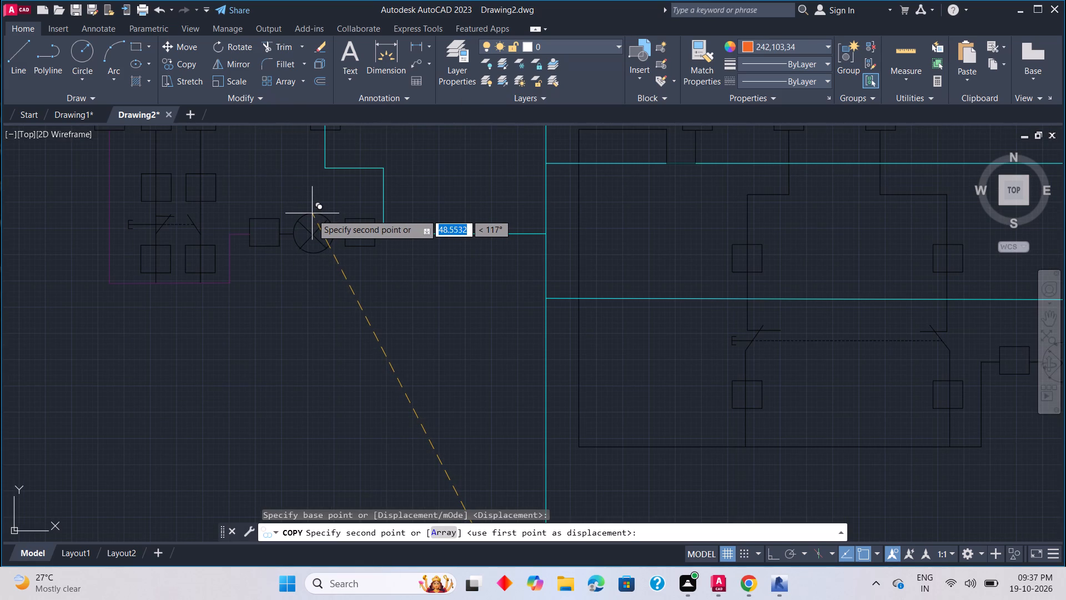
{"action": "left_click", "coordinate": [311, 216]}
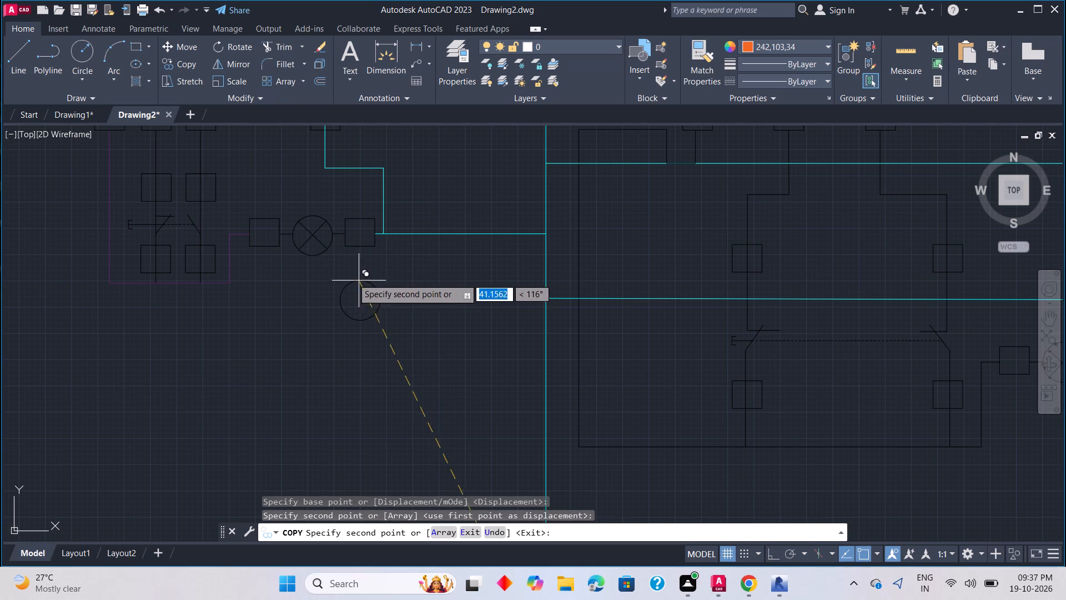
{"action": "scroll", "coordinate": [326, 267], "scroll_direction": "up", "scroll_amount": 3}
{"action": "middle_click_drag", "start_coordinate": [326, 262], "coordinate": [397, 360]}
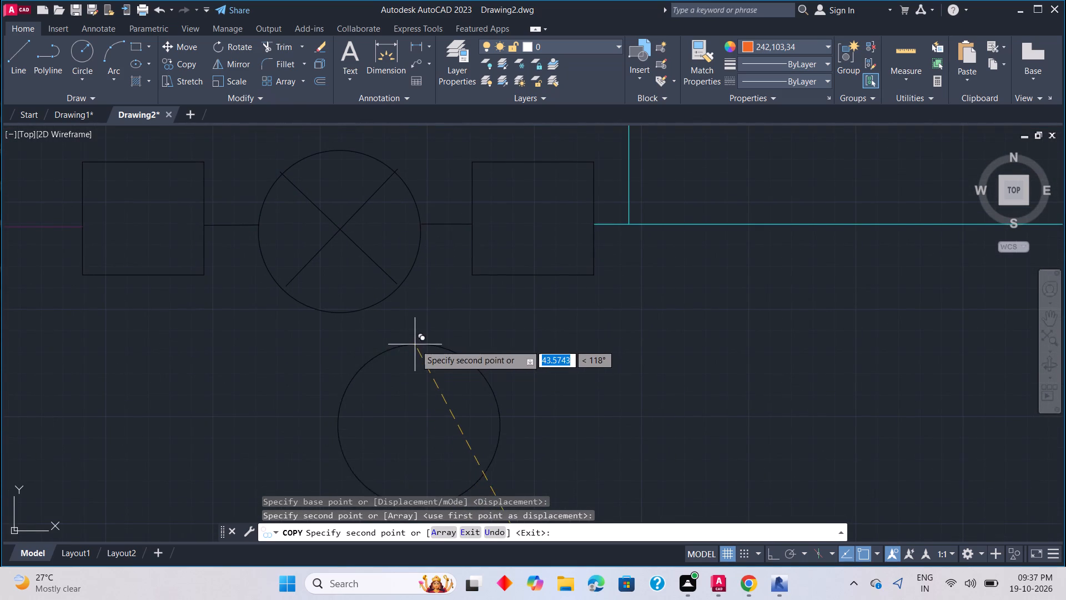
{"action": "key", "text": "Escape"}
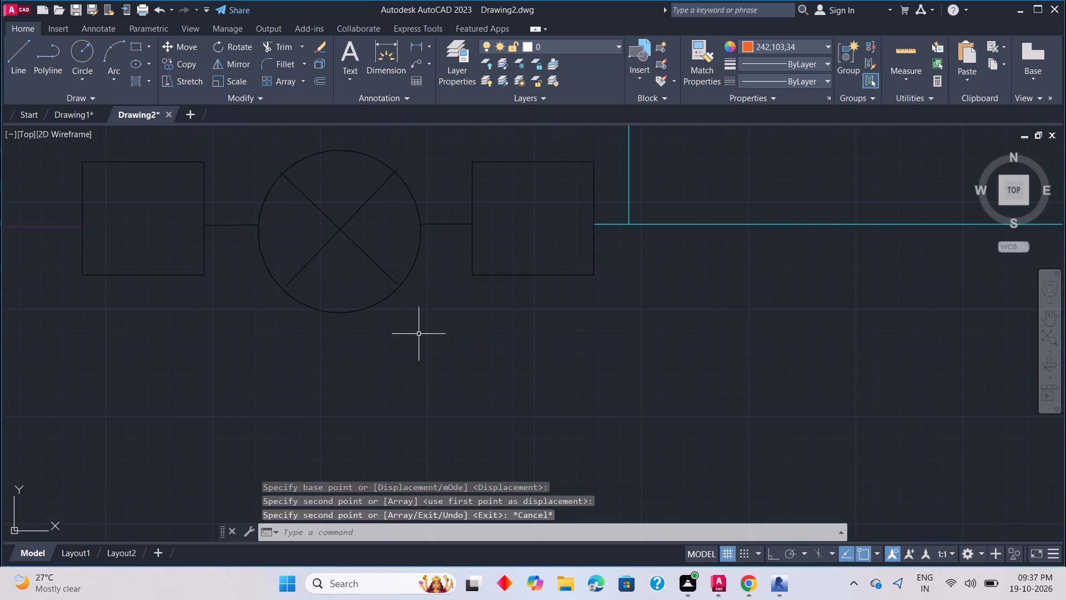
Extend the lower ends of both diagonals of the lower-left lamp's cross to its circle.
{"action": "key", "text": "e"}
{"action": "key", "text": "x"}
{"action": "key", "text": "space"}
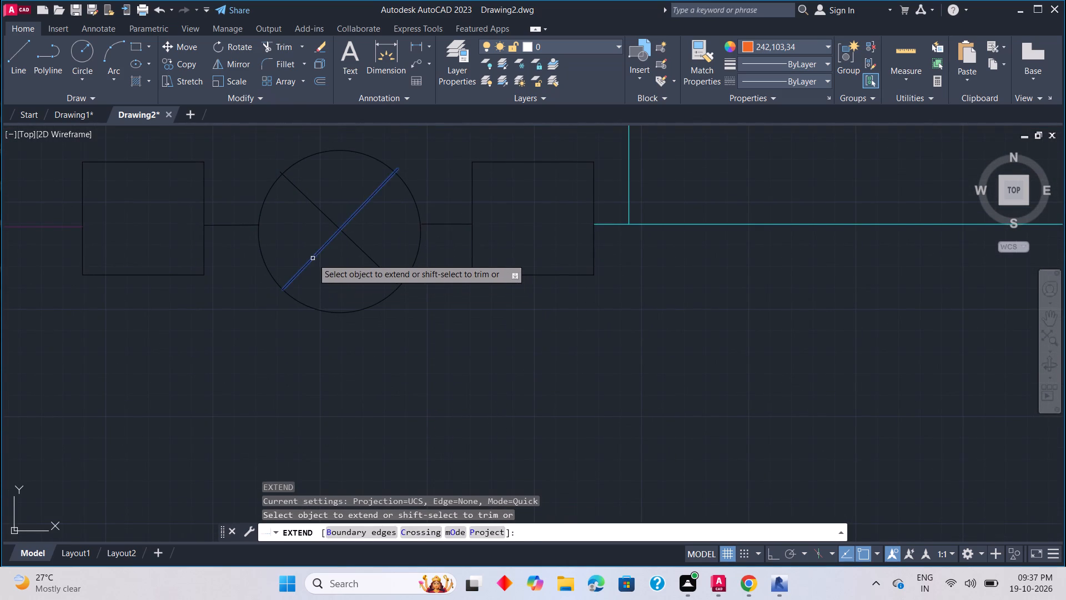
{"action": "left_click", "coordinate": [313, 258]}
{"action": "left_click", "coordinate": [362, 253]}
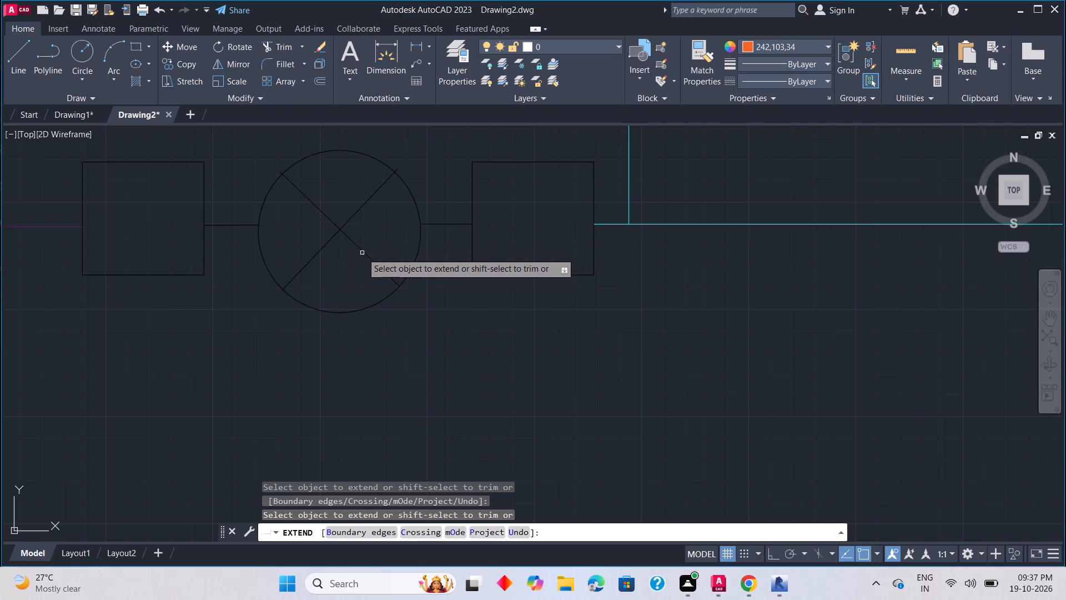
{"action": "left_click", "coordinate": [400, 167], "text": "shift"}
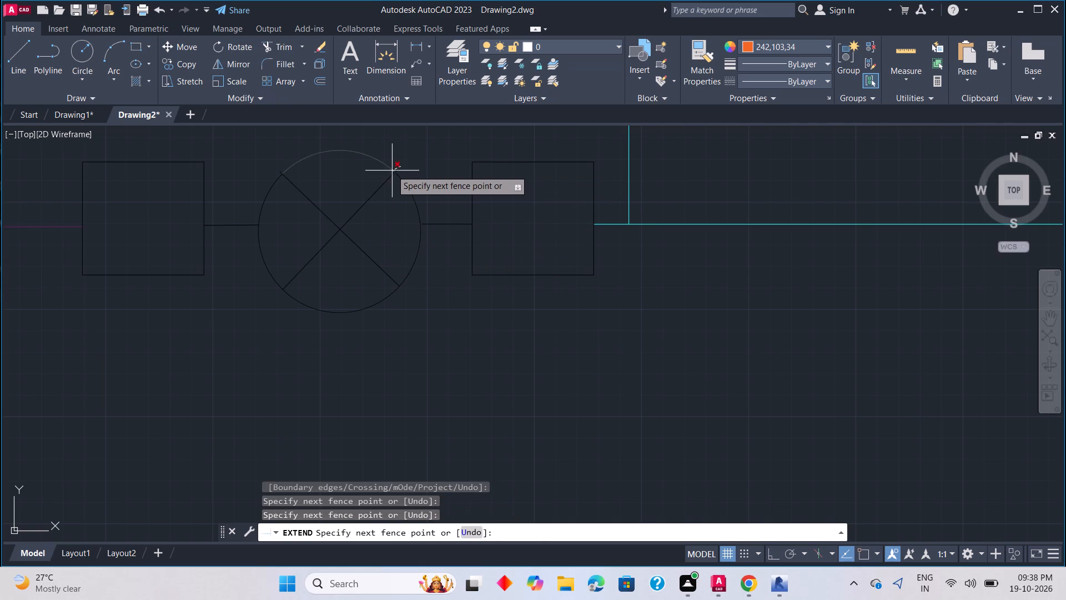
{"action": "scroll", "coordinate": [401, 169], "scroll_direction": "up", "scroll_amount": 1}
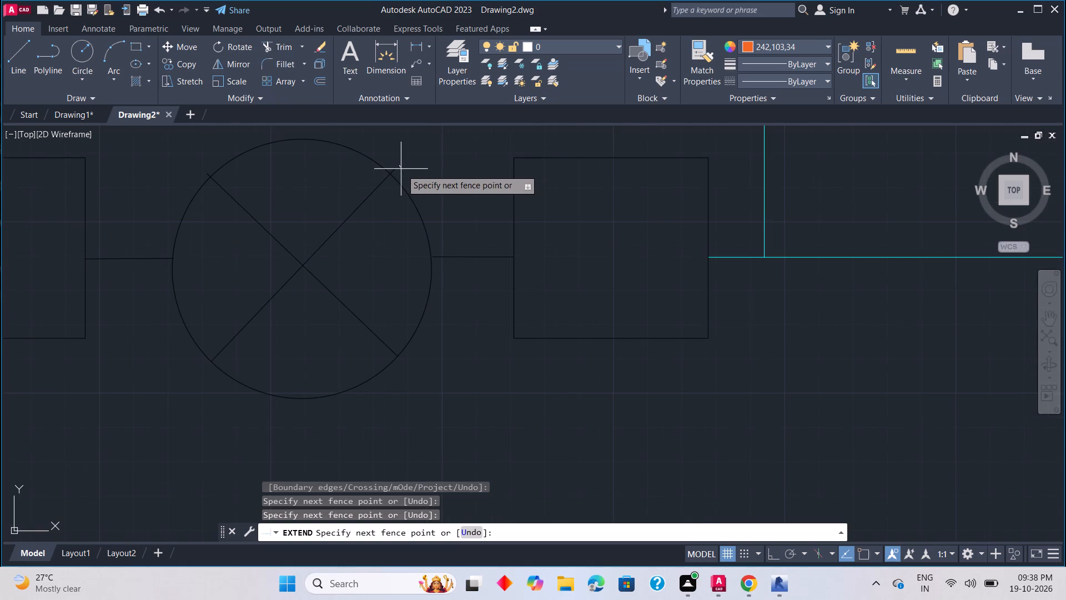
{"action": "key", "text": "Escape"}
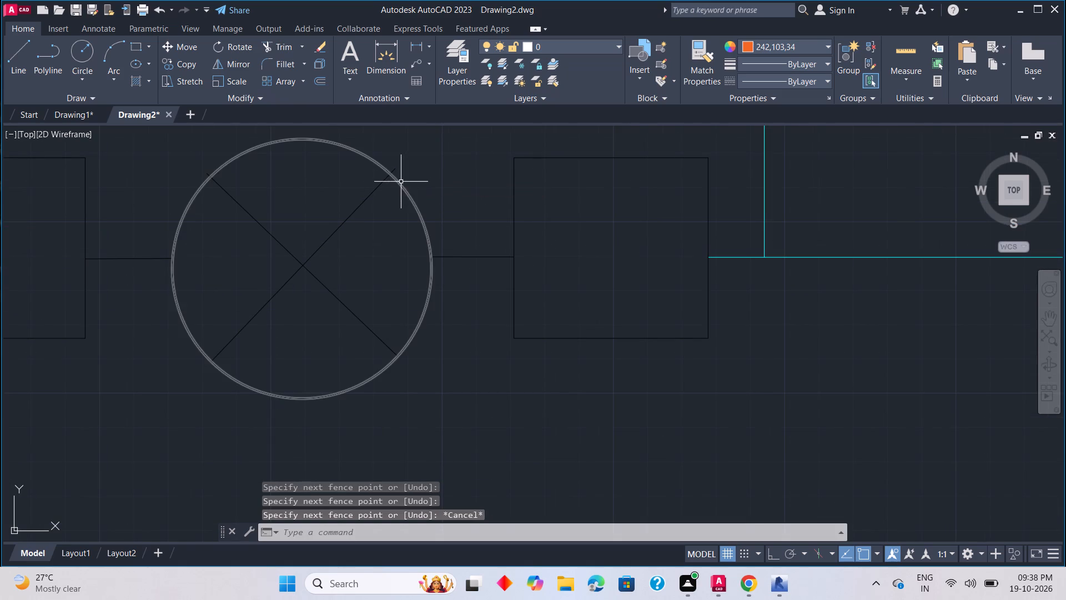
Trim the overshooting upper ends of the lamp cross's two diagonals back to the circle.
{"action": "key", "text": "space"}
{"action": "scroll", "coordinate": [386, 176], "scroll_direction": "up", "scroll_amount": 2}
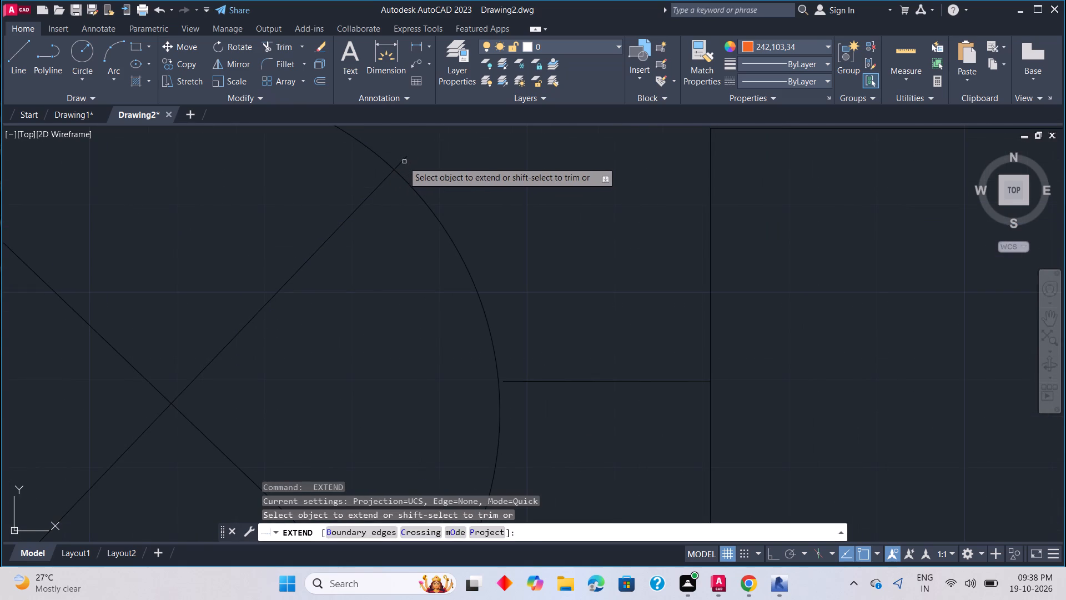
{"action": "left_click", "coordinate": [403, 162], "text": "shift"}
{"action": "scroll", "coordinate": [430, 175], "scroll_direction": "down", "scroll_amount": 3}
{"action": "scroll", "coordinate": [289, 186], "scroll_direction": "up", "scroll_amount": 5}
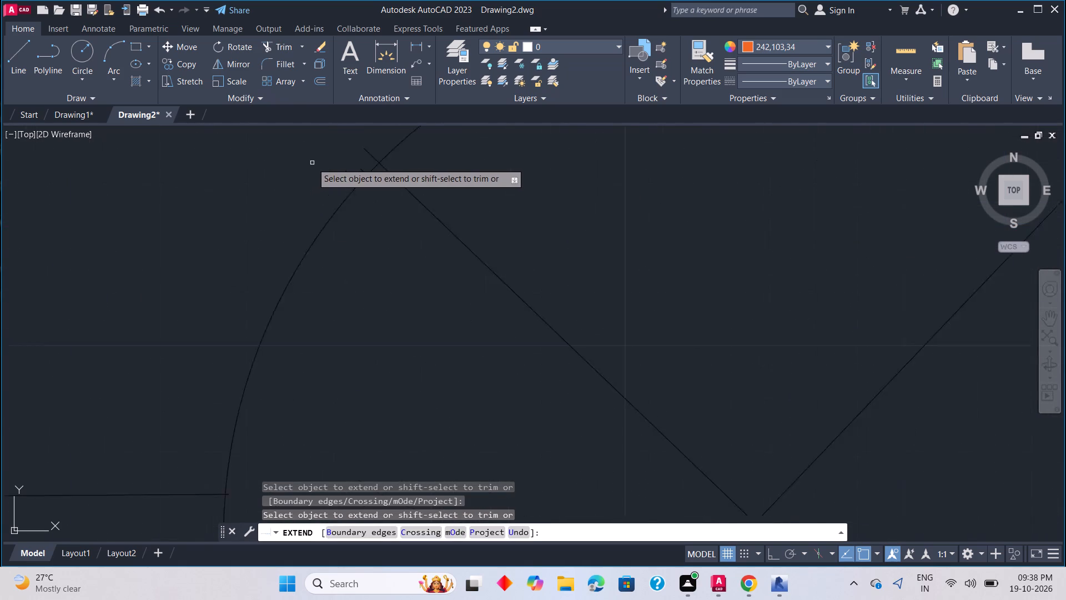
{"action": "left_click", "coordinate": [401, 147], "text": "shift"}
{"action": "scroll", "coordinate": [385, 171], "scroll_direction": "down", "scroll_amount": 7}
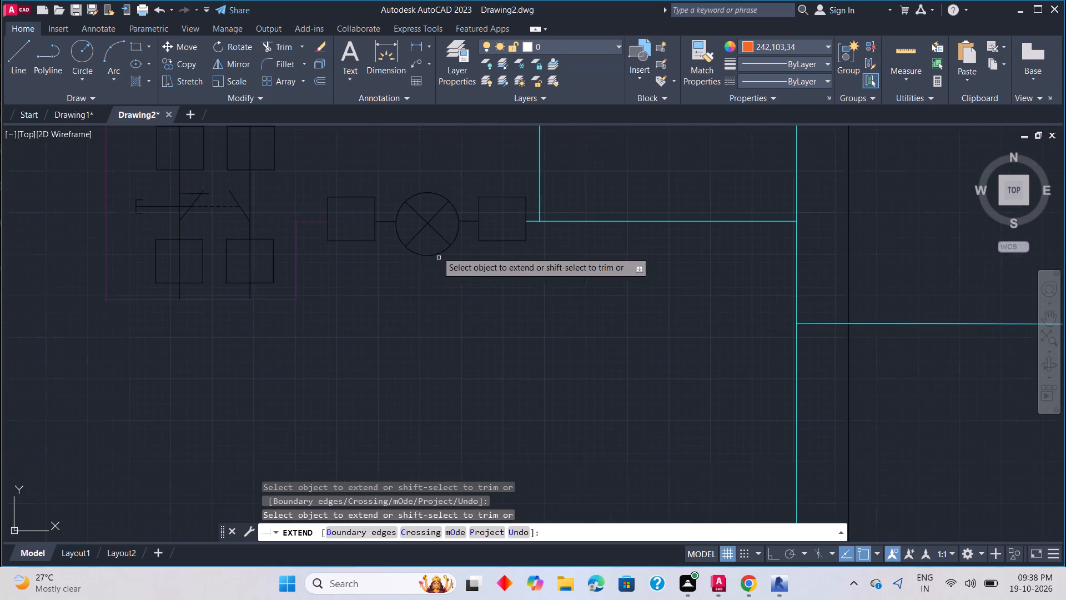
Extend the short wire between the lamp and its right terminal square to meet the lamp circle.
{"action": "scroll", "coordinate": [445, 243], "scroll_direction": "up", "scroll_amount": 5}
{"action": "scroll", "coordinate": [460, 242], "scroll_direction": "down", "scroll_amount": 3}
{"action": "middle_click_drag", "start_coordinate": [479, 208], "coordinate": [481, 216]}
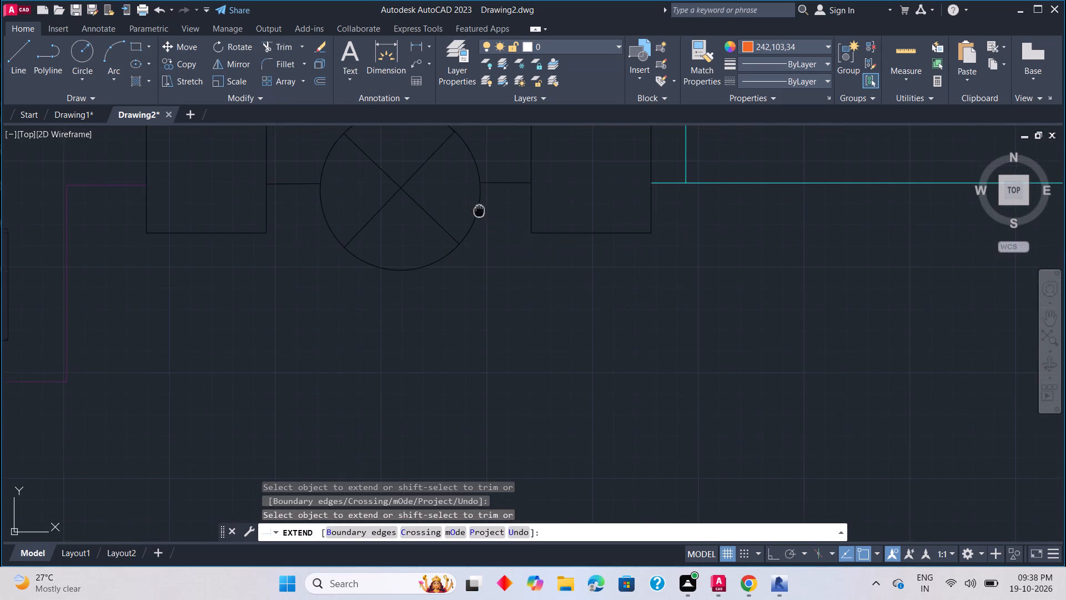
{"action": "middle_click_drag", "start_coordinate": [481, 216], "coordinate": [496, 292]}
{"action": "left_click", "coordinate": [510, 264]}
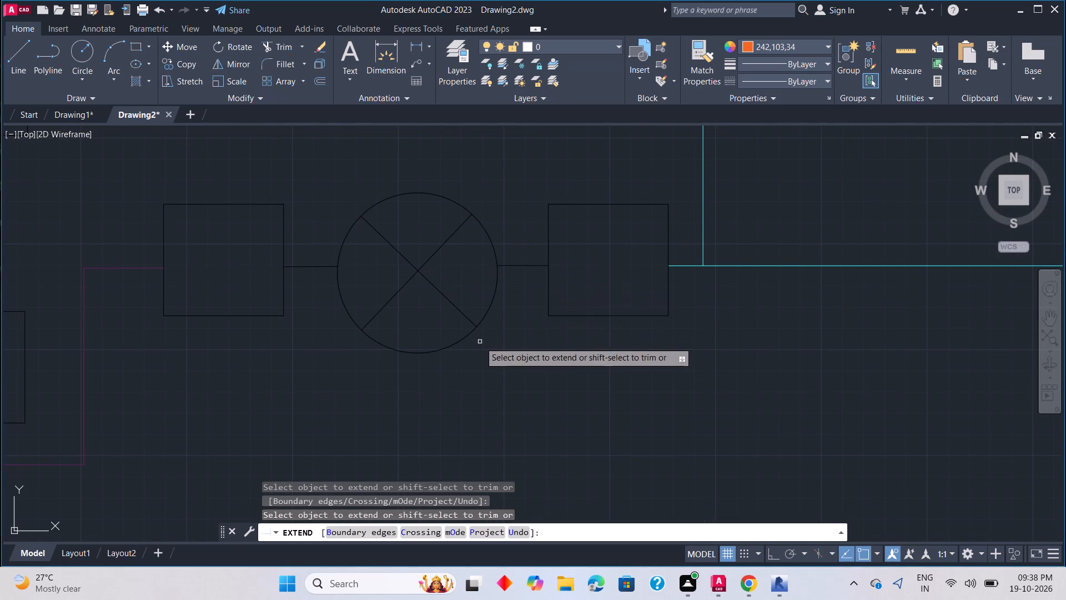
{"action": "key", "text": "Escape"}
Examine the lower-left switch, its terminal squares and the wires connecting to them.
{"action": "scroll", "coordinate": [480, 347], "scroll_direction": "down", "scroll_amount": 4}
{"action": "scroll", "coordinate": [384, 361], "scroll_direction": "up", "scroll_amount": 1}
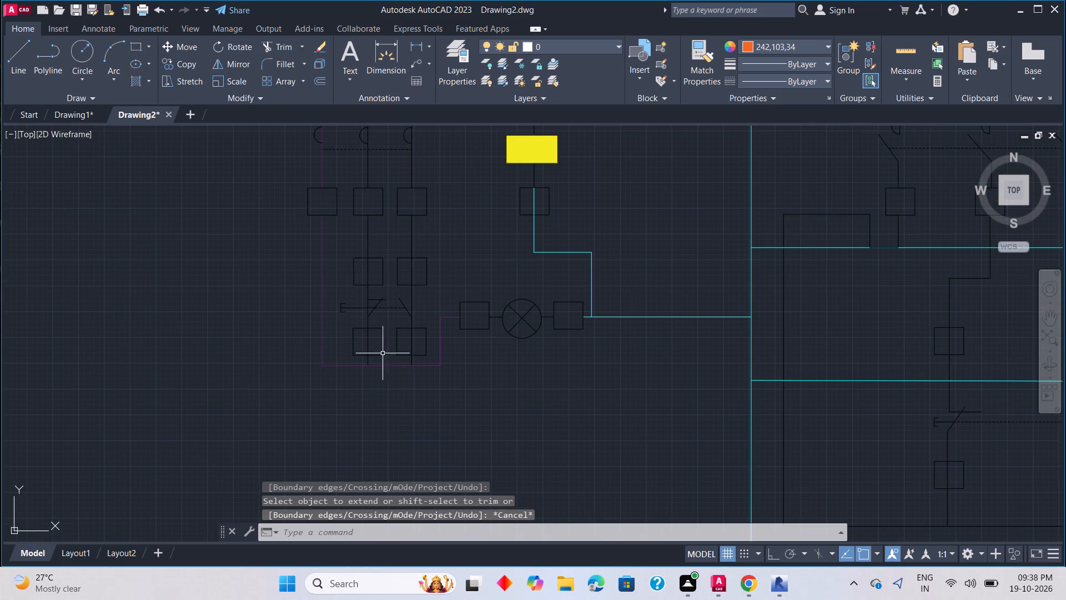
{"action": "middle_click_drag", "start_coordinate": [372, 331], "coordinate": [419, 384]}
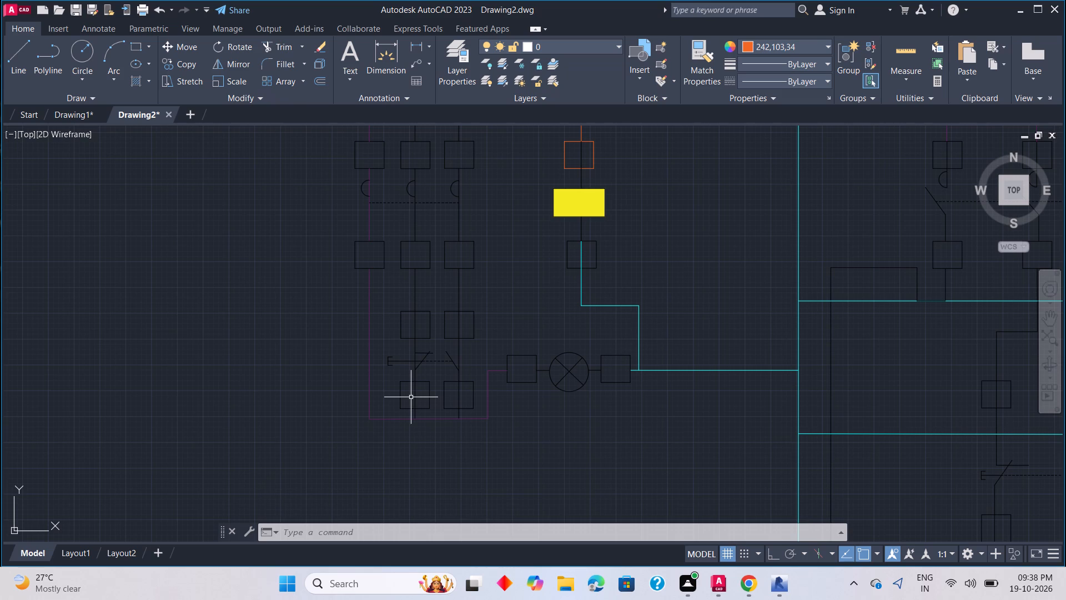
{"action": "scroll", "coordinate": [415, 400], "scroll_direction": "down", "scroll_amount": 1}
{"action": "middle_click_drag", "start_coordinate": [426, 405], "coordinate": [471, 497]}
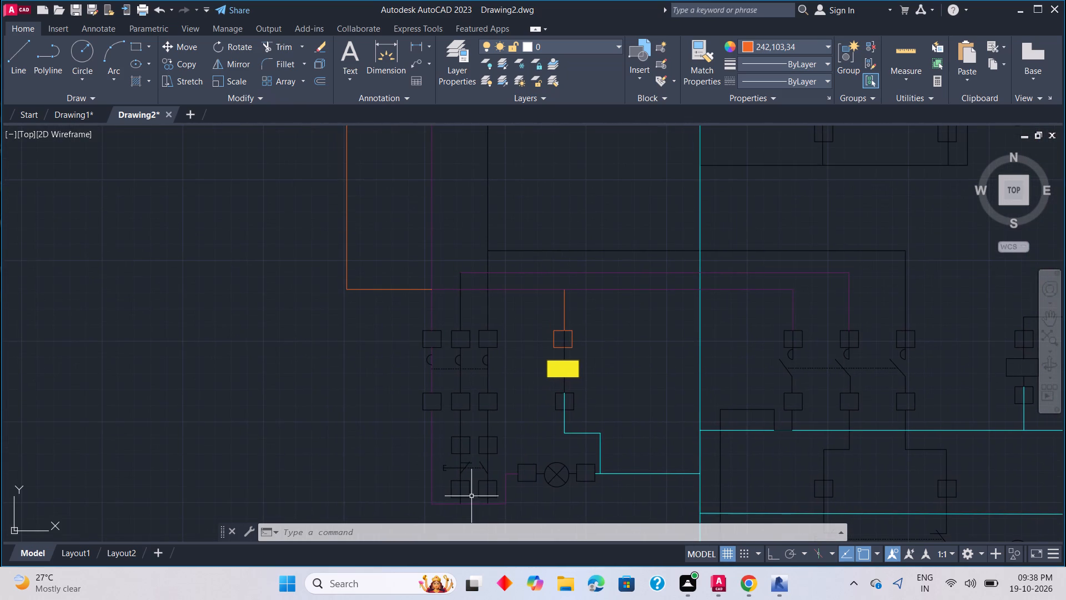
{"action": "middle_click_drag", "start_coordinate": [465, 493], "coordinate": [465, 483]}
{"action": "scroll", "coordinate": [465, 485], "scroll_direction": "up", "scroll_amount": 4}
{"action": "middle_click_drag", "start_coordinate": [467, 399], "coordinate": [485, 417]}
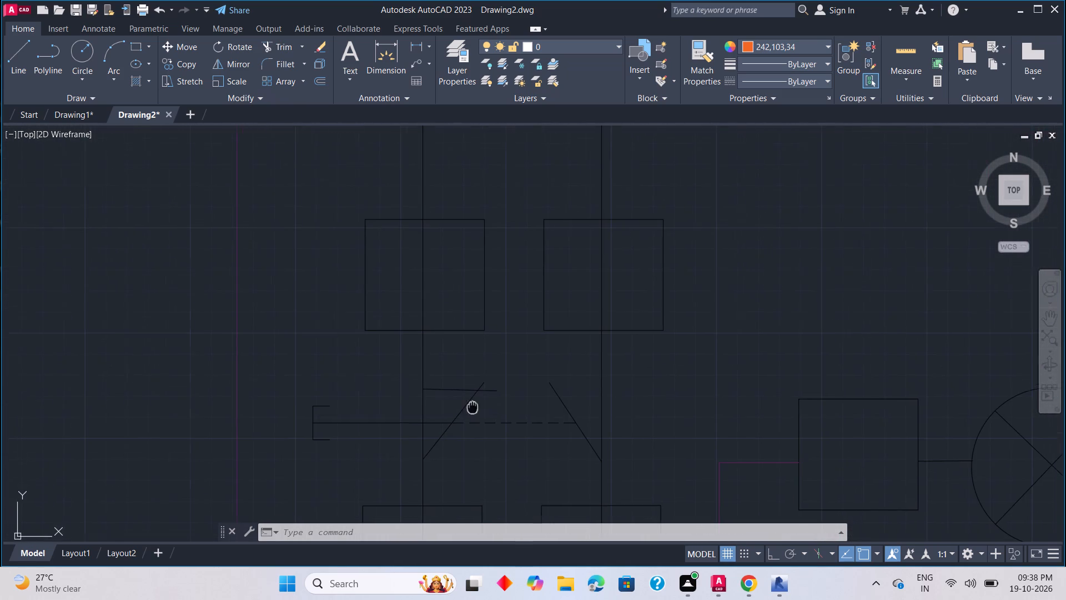
{"action": "middle_click_drag", "start_coordinate": [485, 417], "coordinate": [522, 446]}
{"action": "scroll", "coordinate": [525, 434], "scroll_direction": "down", "scroll_amount": 2}
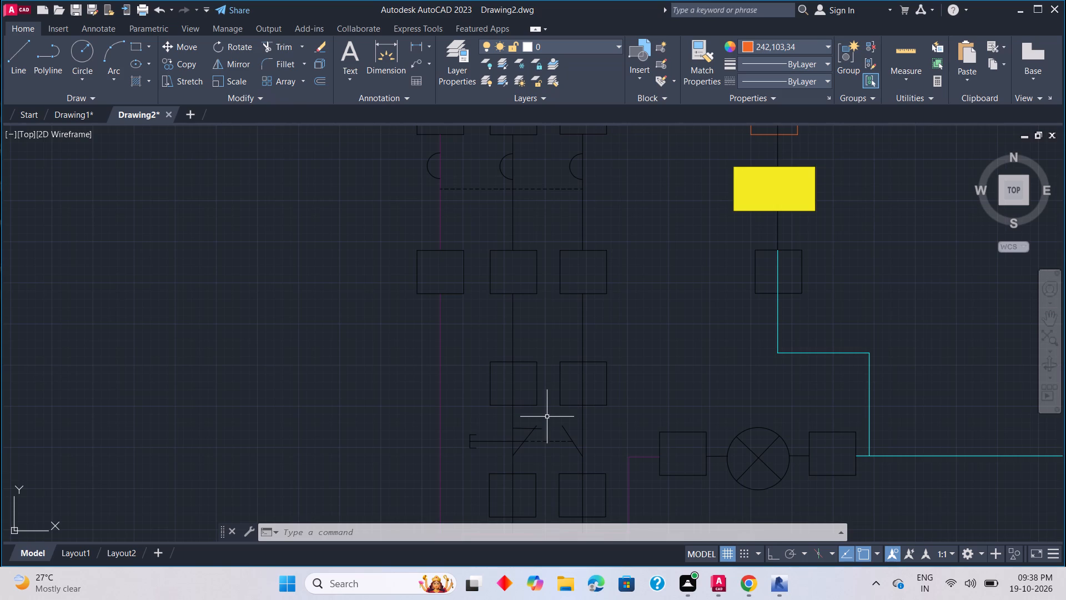
{"action": "scroll", "coordinate": [547, 417], "scroll_direction": "down", "scroll_amount": 2}
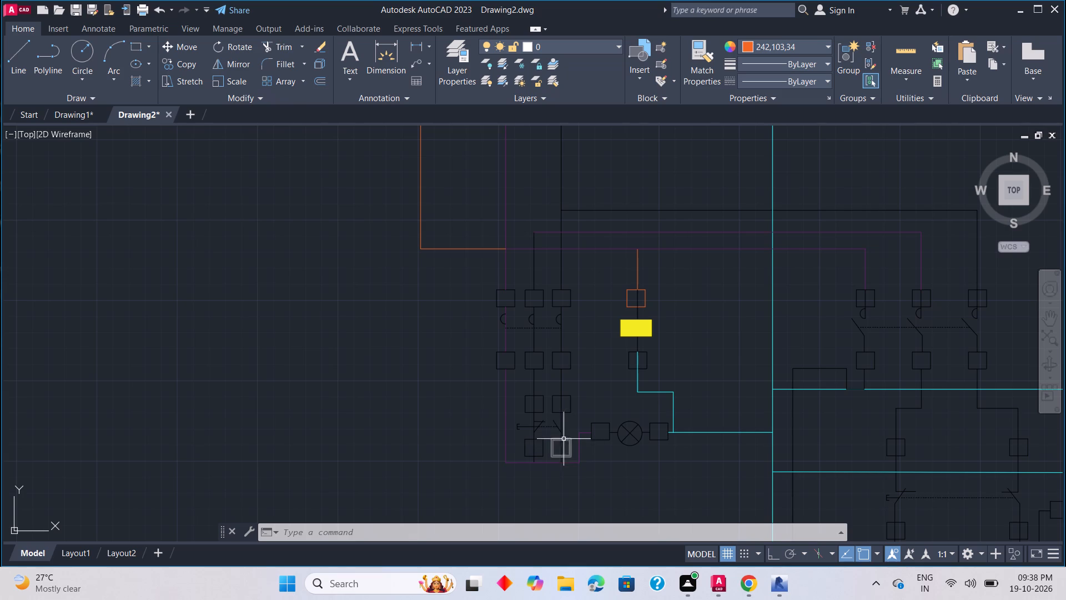
{"action": "middle_click_drag", "start_coordinate": [557, 425], "coordinate": [570, 479]}
{"action": "middle_click_drag", "start_coordinate": [577, 487], "coordinate": [572, 434]}
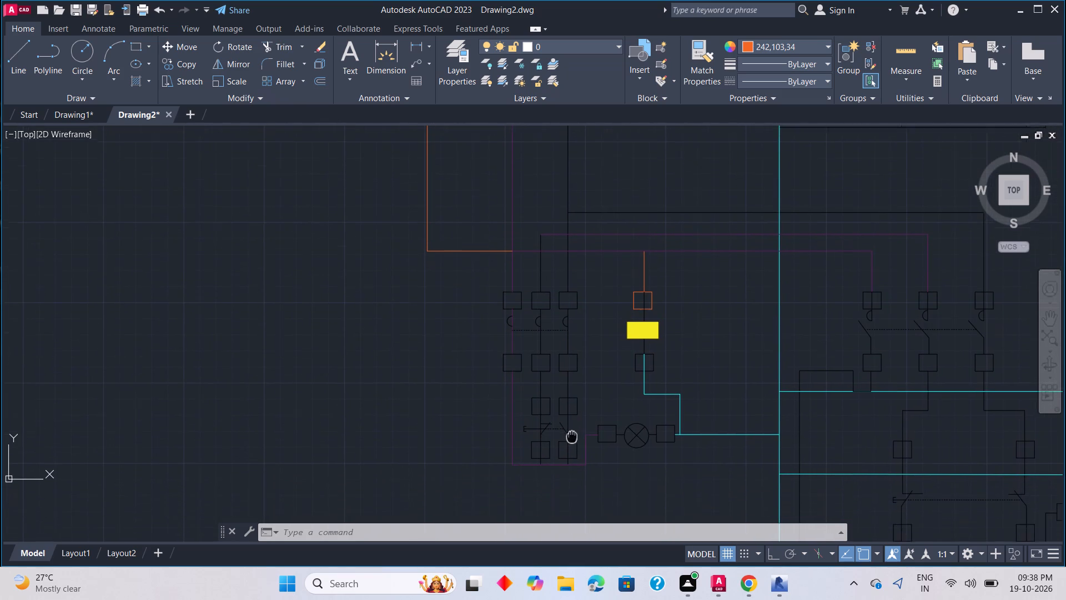
{"action": "middle_click_drag", "start_coordinate": [572, 434], "coordinate": [571, 432]}
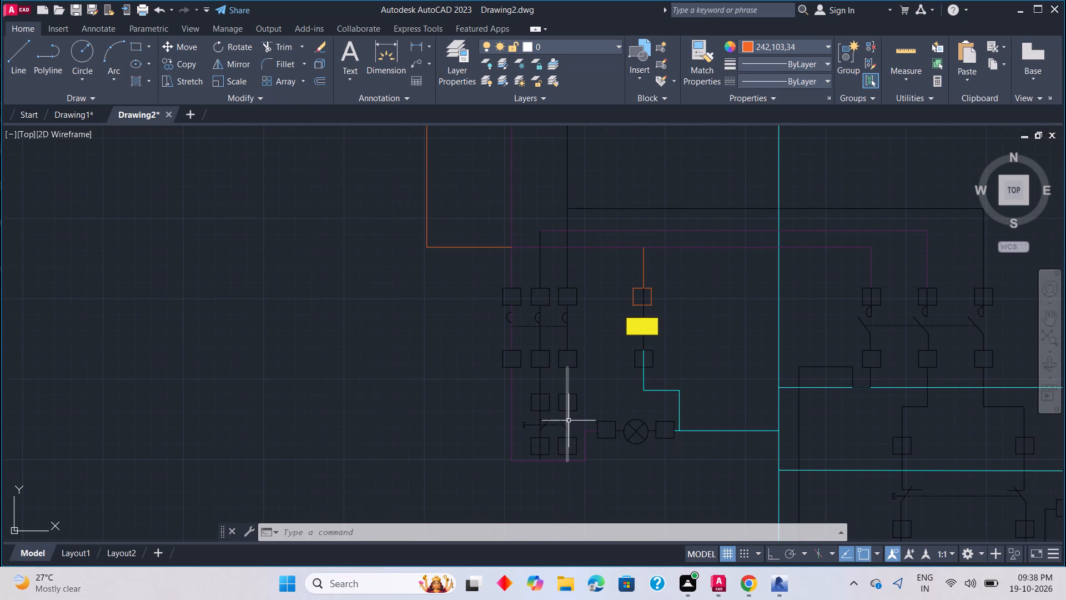
Move the right terminal square above the lower-left switch, using its top-edge midpoint as the base point.
{"action": "scroll", "coordinate": [575, 408], "scroll_direction": "up", "scroll_amount": 3}
{"action": "middle_click_drag", "start_coordinate": [568, 396], "coordinate": [590, 413]}
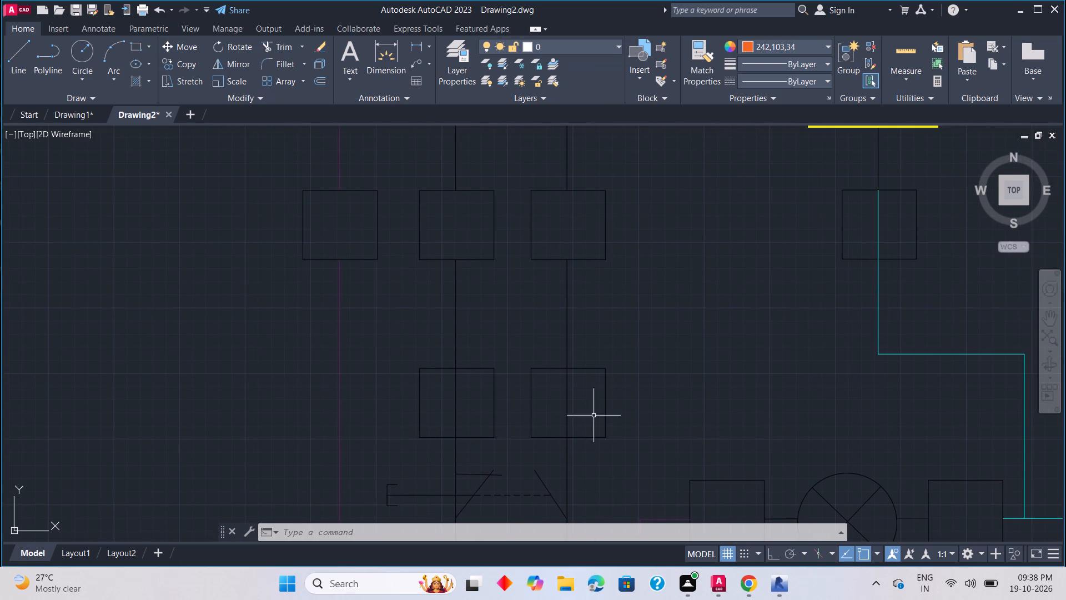
{"action": "left_click", "coordinate": [606, 416]}
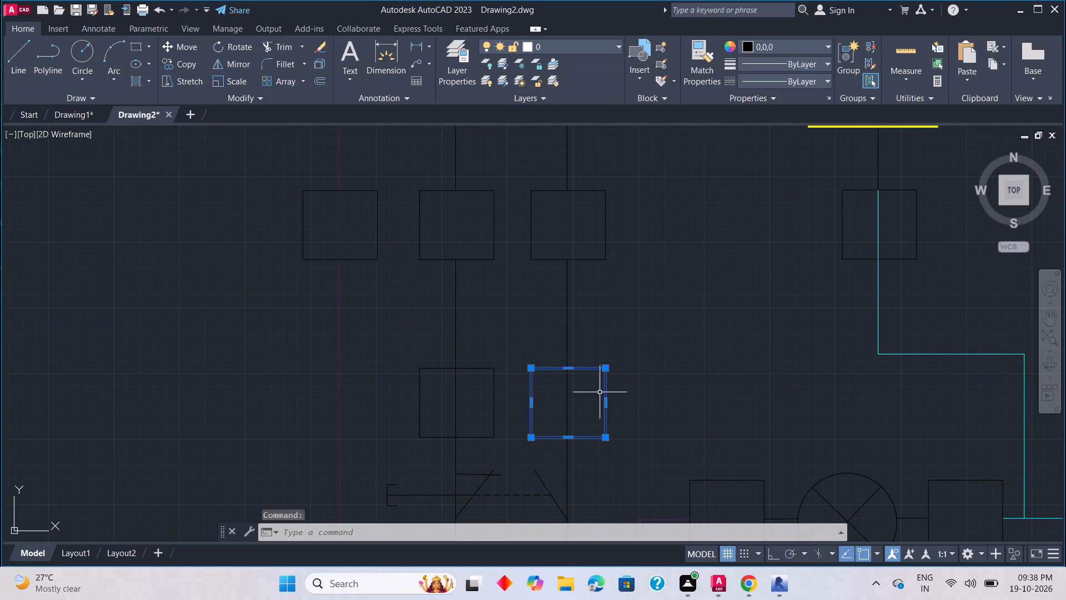
{"action": "right_click", "coordinate": [592, 382]}
{"action": "left_click", "coordinate": [627, 127]}
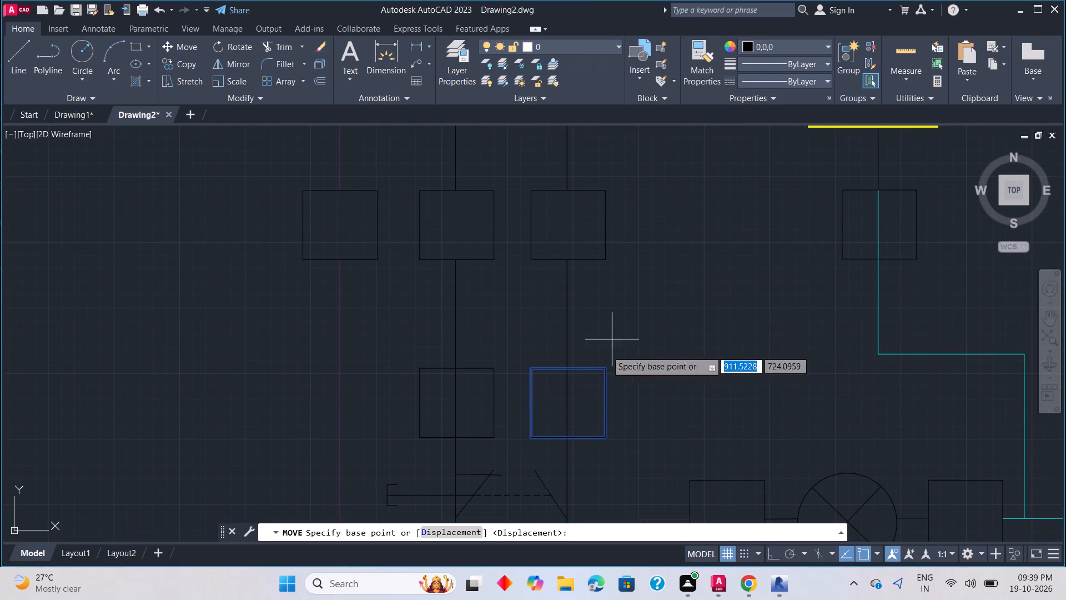
{"action": "left_click", "coordinate": [566, 368]}
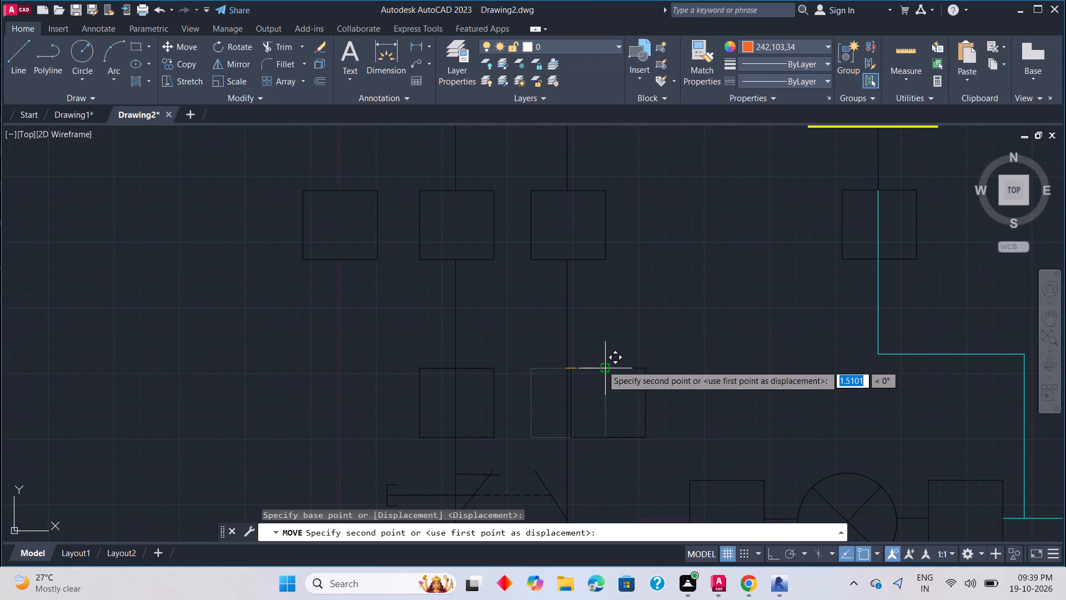
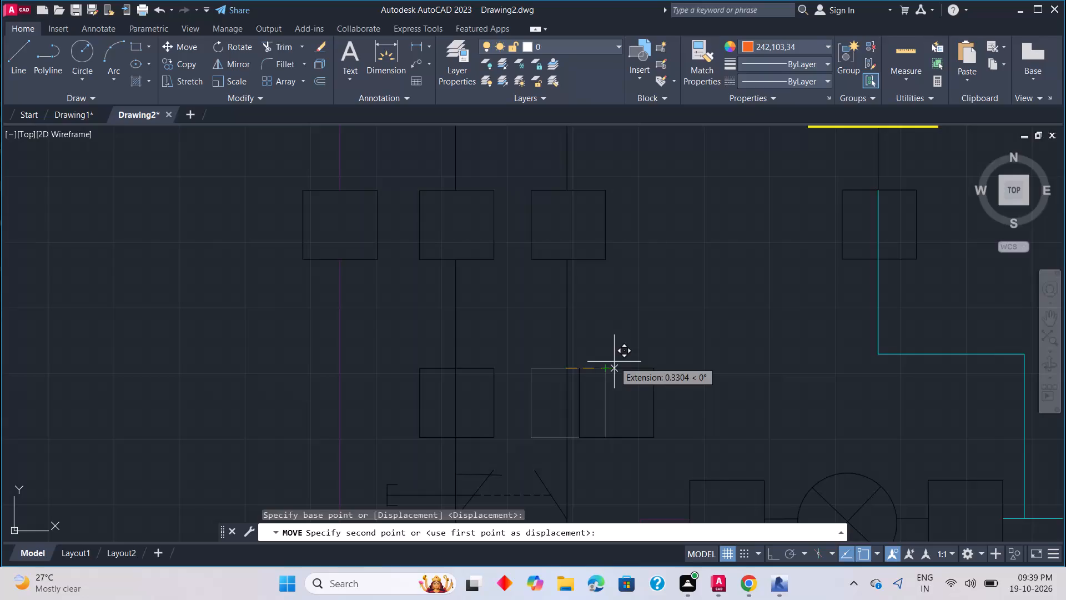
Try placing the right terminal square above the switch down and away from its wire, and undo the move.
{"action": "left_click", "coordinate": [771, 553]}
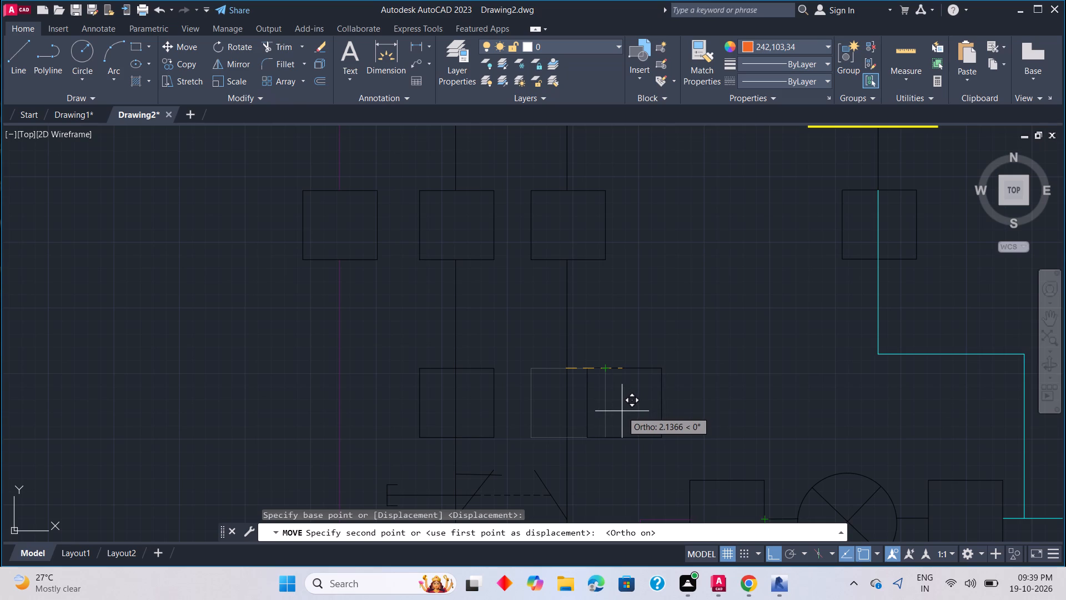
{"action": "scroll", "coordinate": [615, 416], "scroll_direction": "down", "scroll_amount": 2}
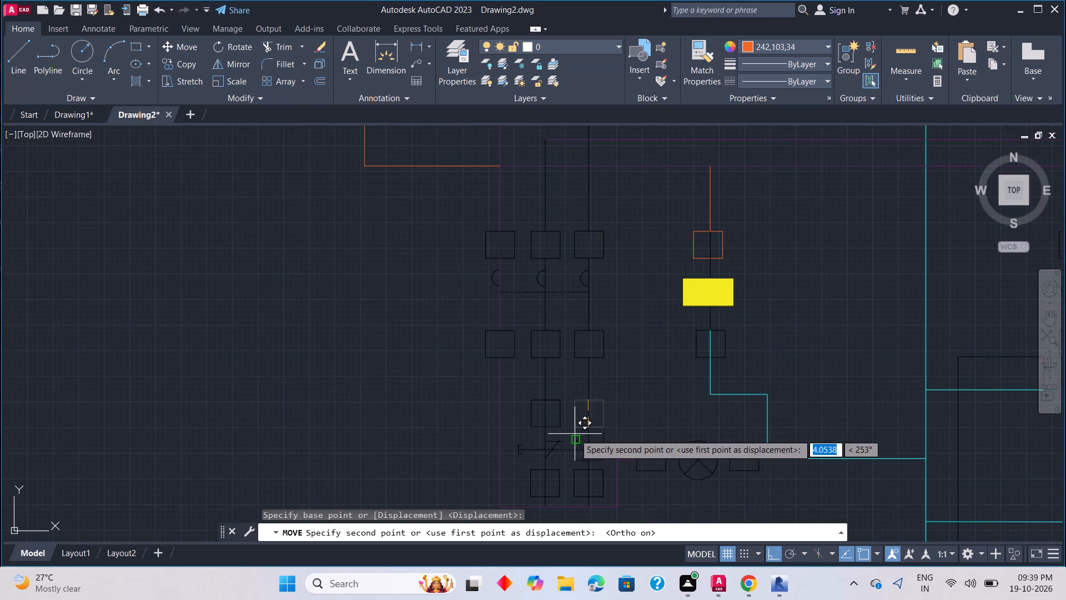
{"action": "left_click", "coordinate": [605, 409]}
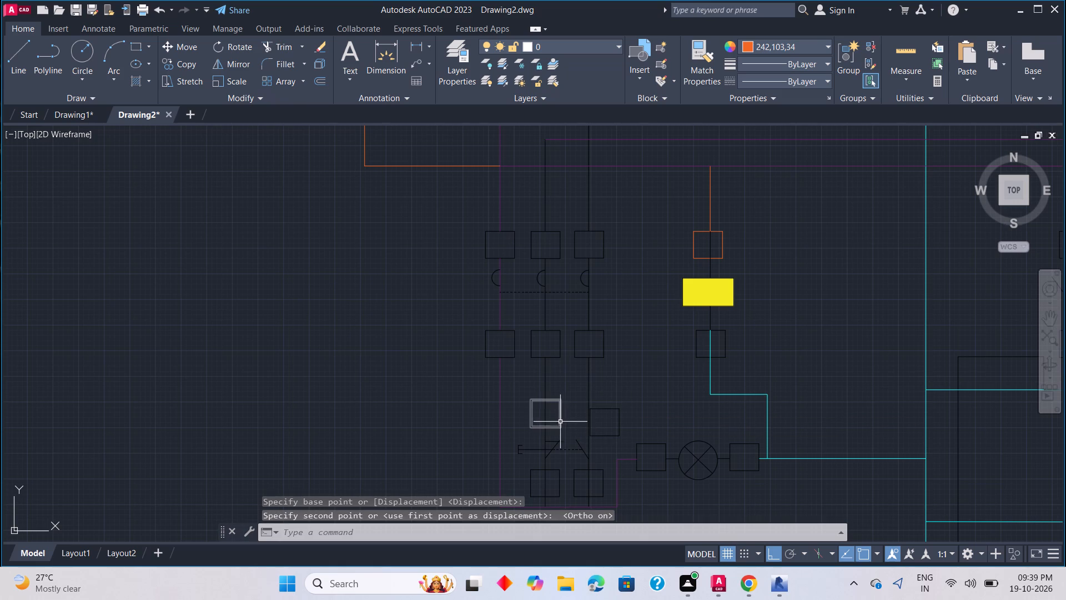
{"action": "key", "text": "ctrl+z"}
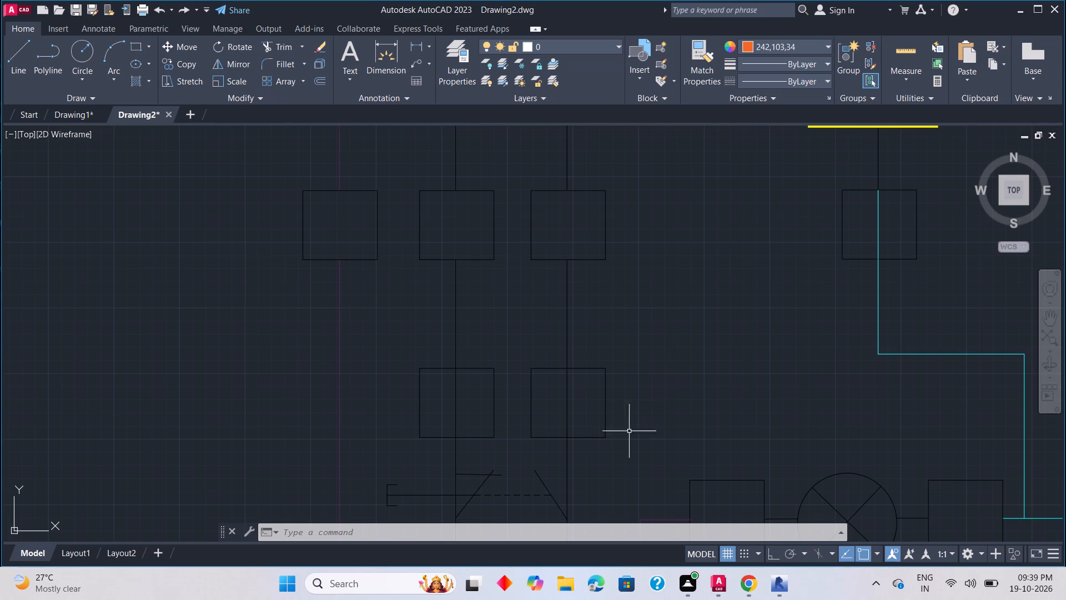
Move the right terminal square above the lower-left switch about 1.5 units horizontally to the right, clear of its vertical wire.
{"action": "middle_click_drag", "start_coordinate": [616, 453], "coordinate": [619, 404]}
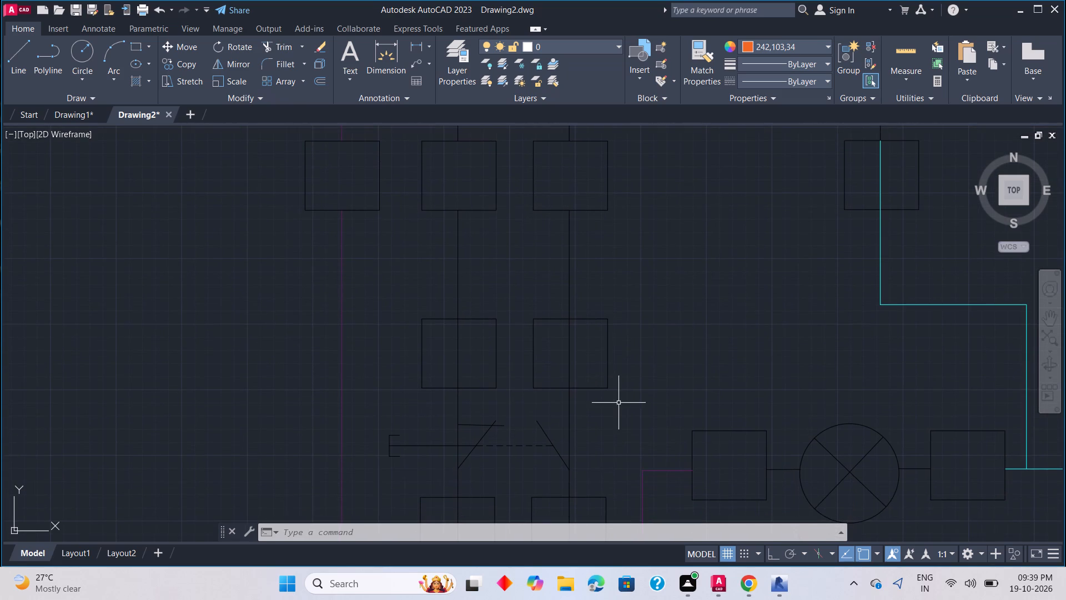
{"action": "left_click", "coordinate": [608, 363]}
{"action": "right_click", "coordinate": [615, 359]}
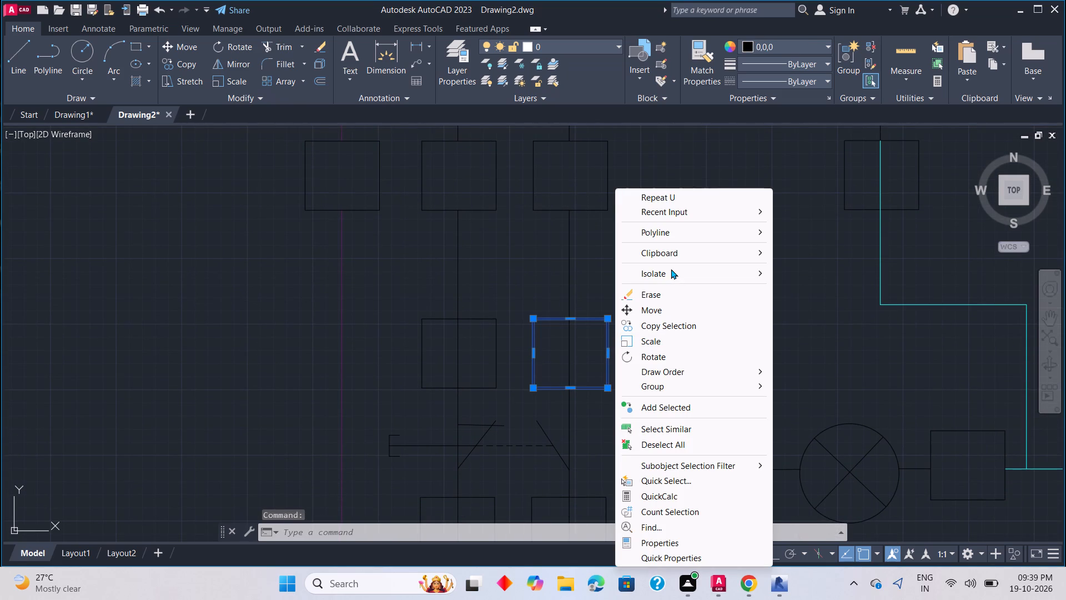
{"action": "left_click", "coordinate": [677, 308]}
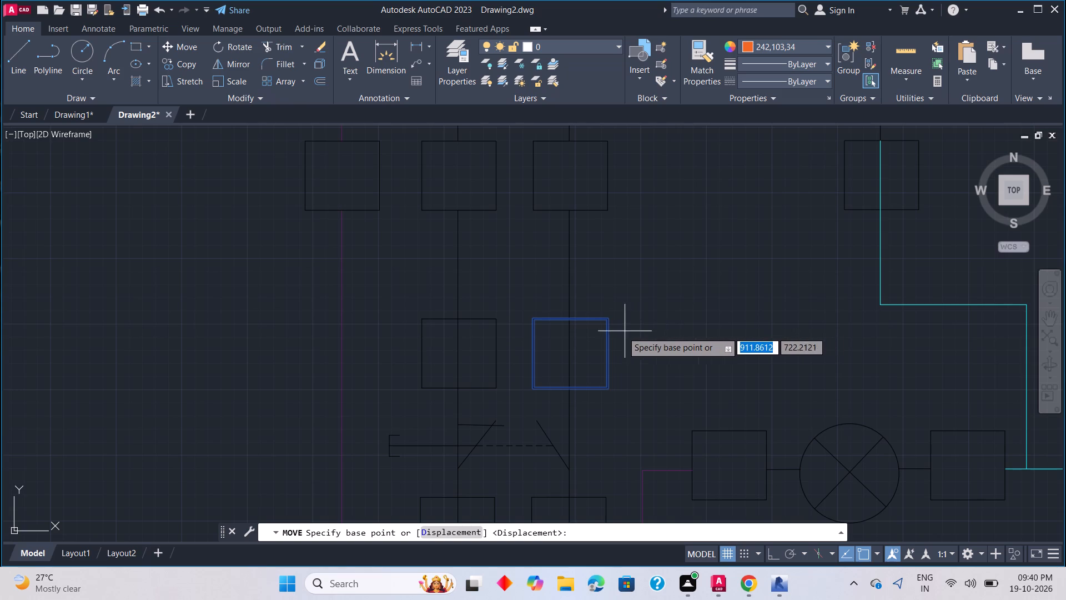
{"action": "left_click", "coordinate": [567, 317]}
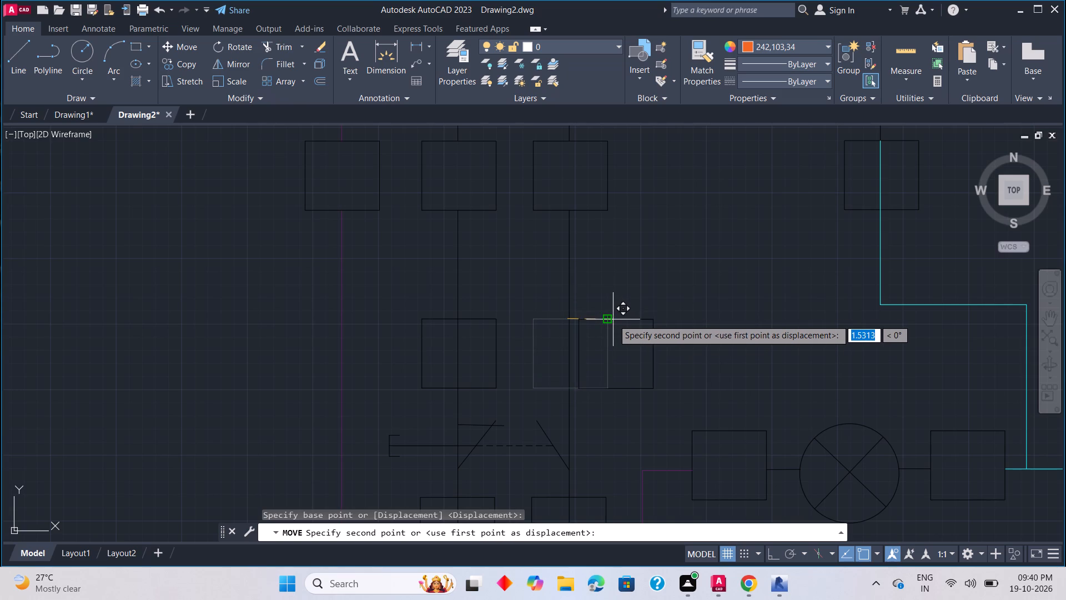
{"action": "left_click", "coordinate": [614, 319]}
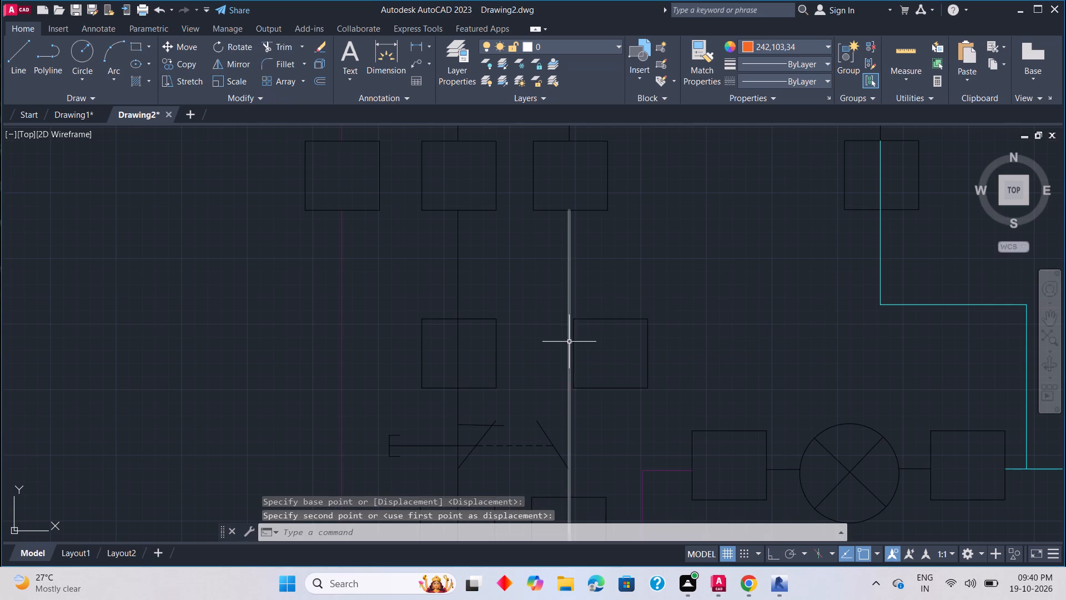
Move the left terminal square above the switch leftward off its wire, by about 1.4 units and a further 0.4 units.
{"action": "left_click", "coordinate": [497, 356]}
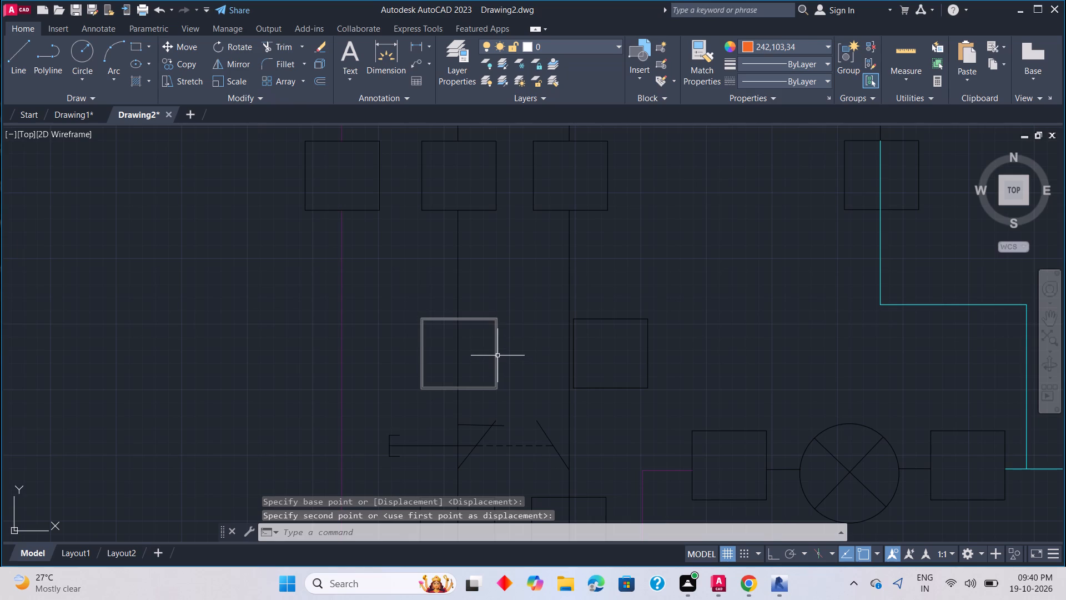
{"action": "right_click", "coordinate": [502, 344]}
{"action": "left_click", "coordinate": [552, 314]}
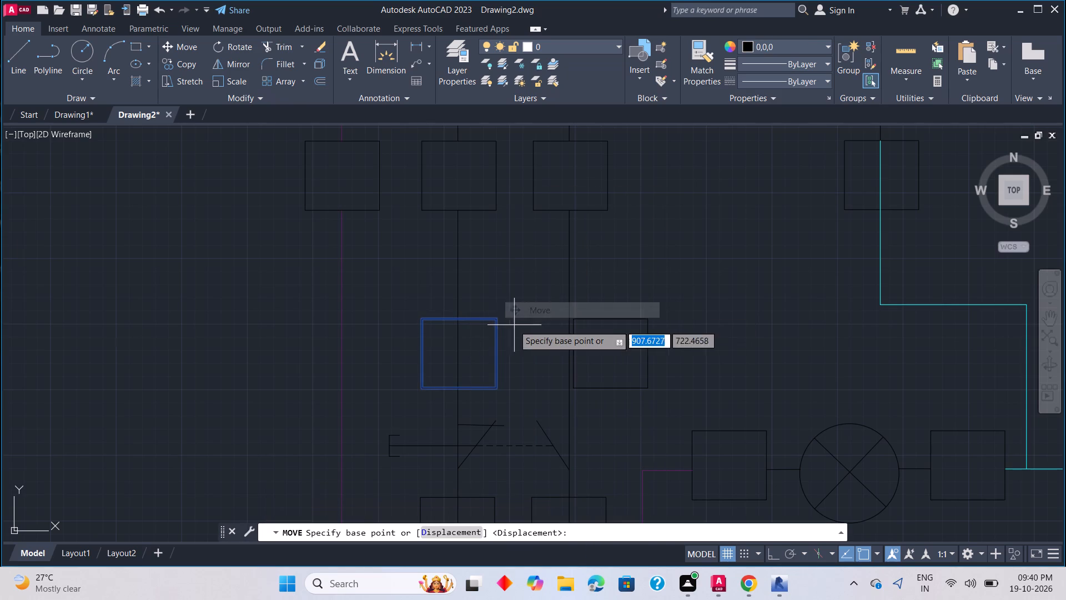
{"action": "left_click", "coordinate": [459, 323]}
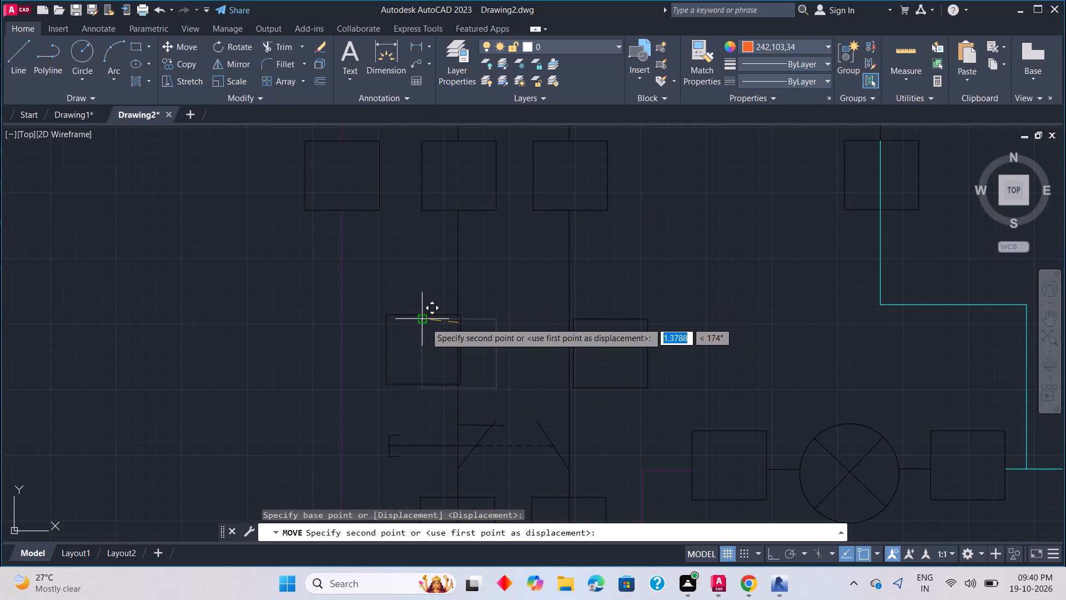
{"action": "left_click", "coordinate": [415, 324]}
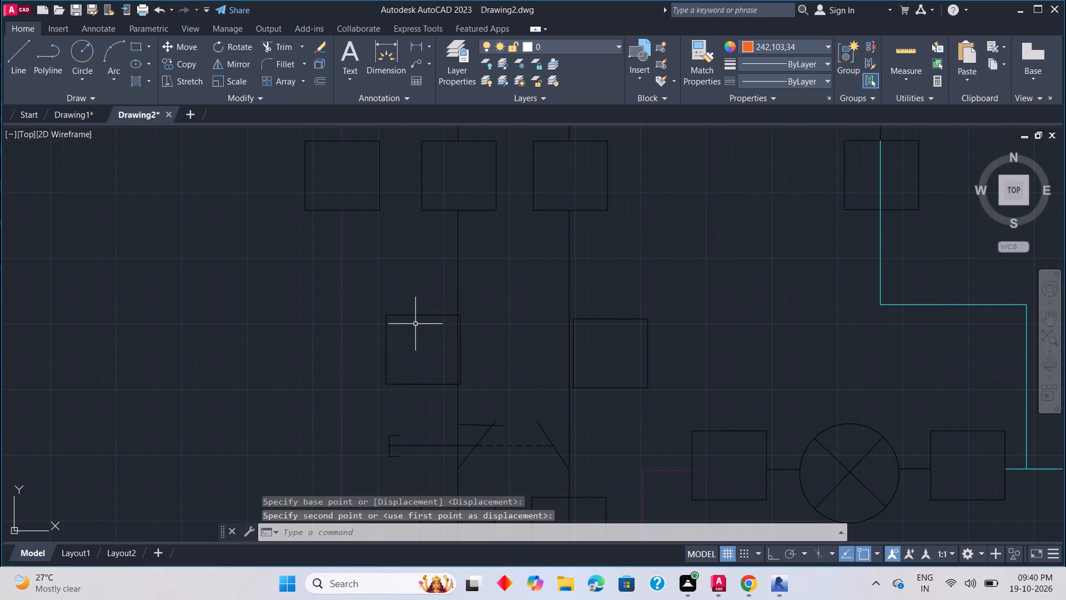
{"action": "left_click", "coordinate": [460, 337]}
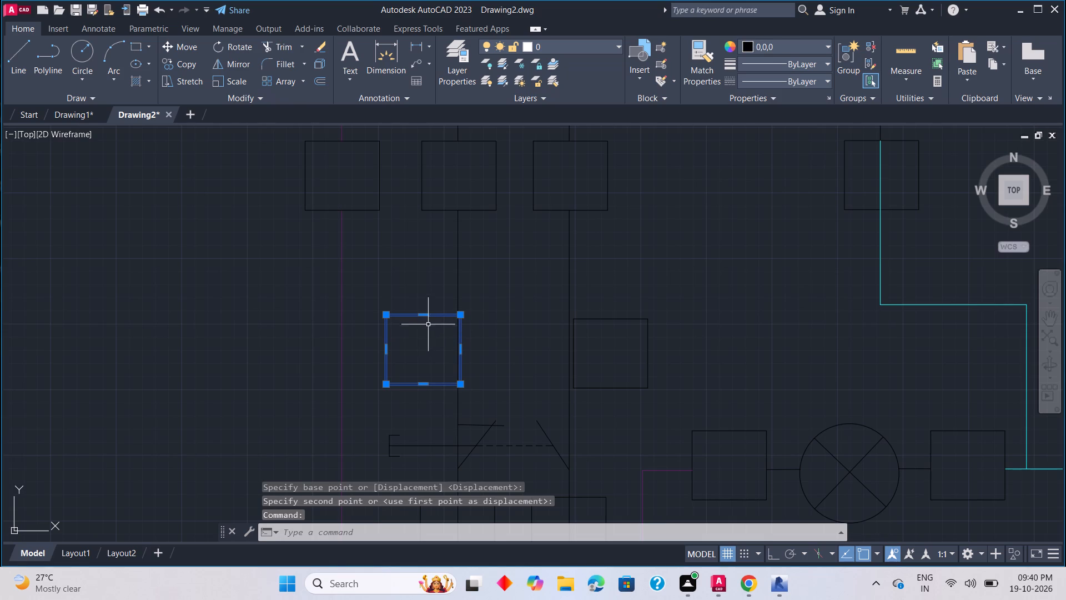
{"action": "right_click", "coordinate": [441, 323]}
{"action": "left_click", "coordinate": [467, 307]}
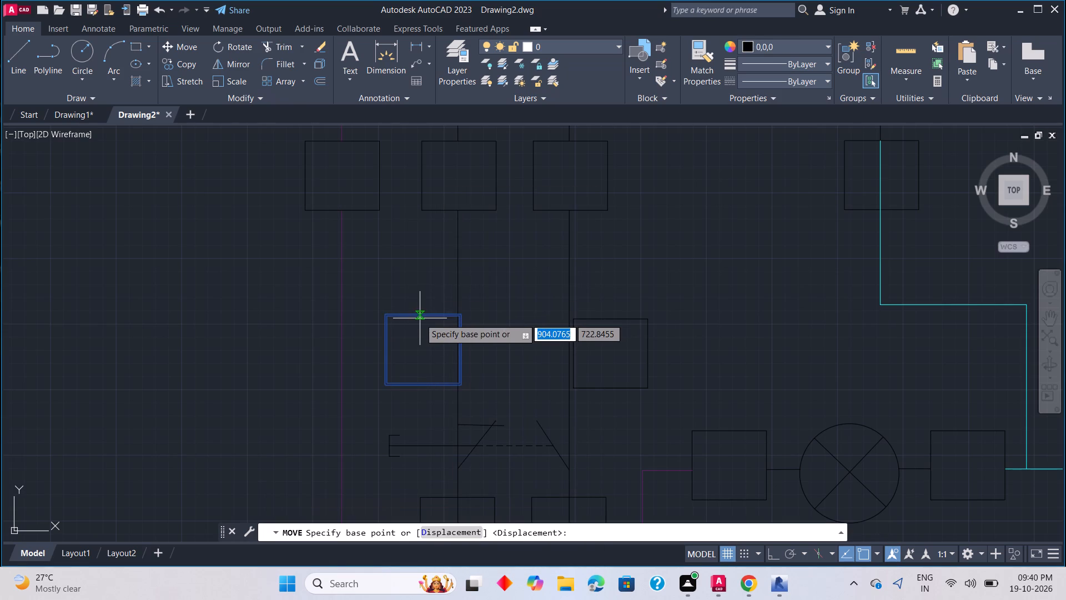
{"action": "left_click", "coordinate": [425, 314]}
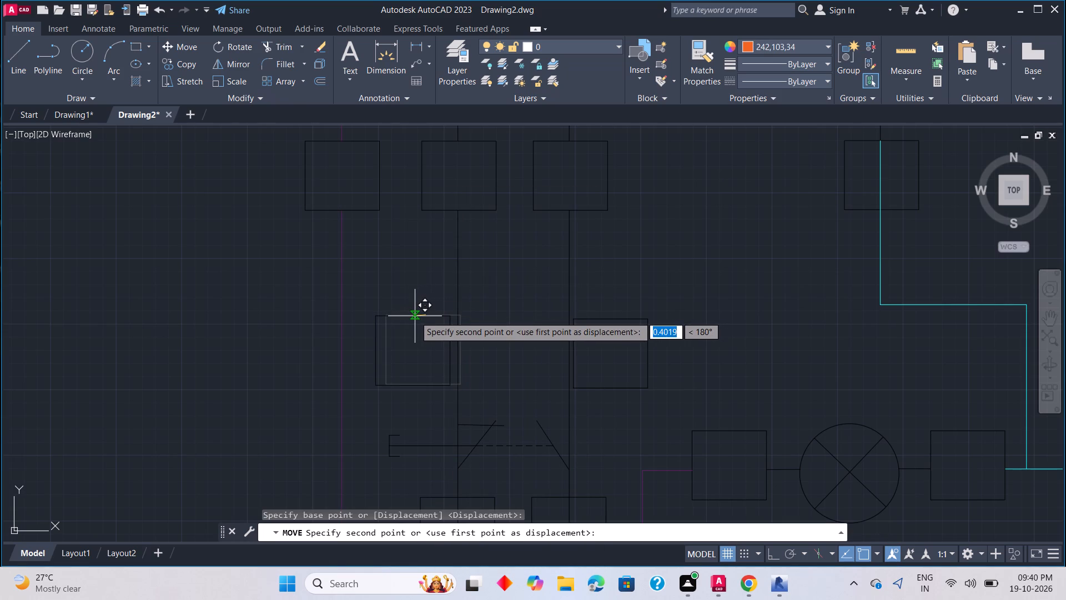
{"action": "left_click", "coordinate": [416, 316]}
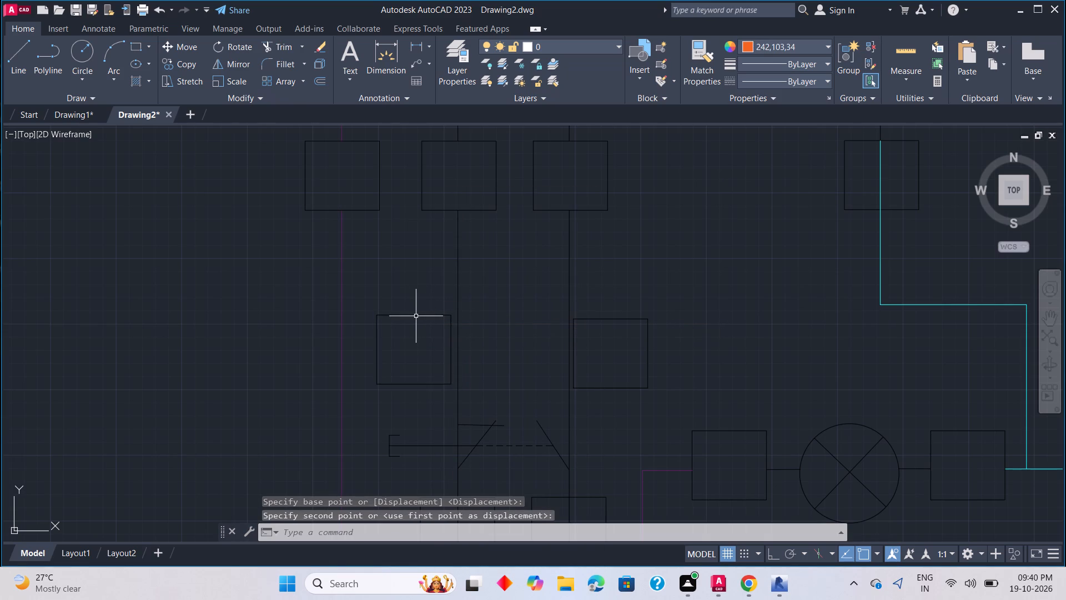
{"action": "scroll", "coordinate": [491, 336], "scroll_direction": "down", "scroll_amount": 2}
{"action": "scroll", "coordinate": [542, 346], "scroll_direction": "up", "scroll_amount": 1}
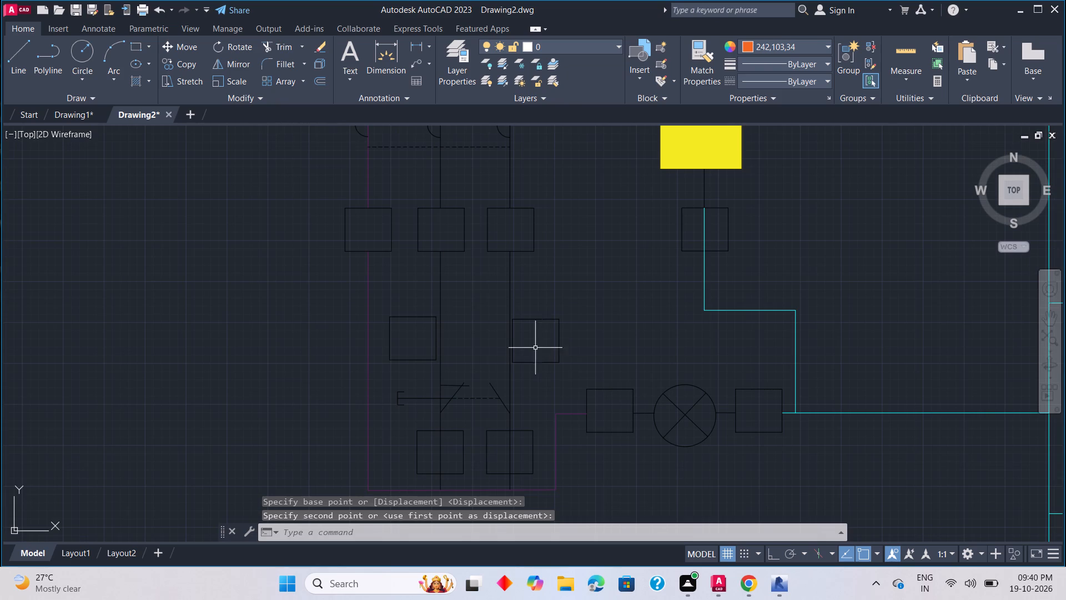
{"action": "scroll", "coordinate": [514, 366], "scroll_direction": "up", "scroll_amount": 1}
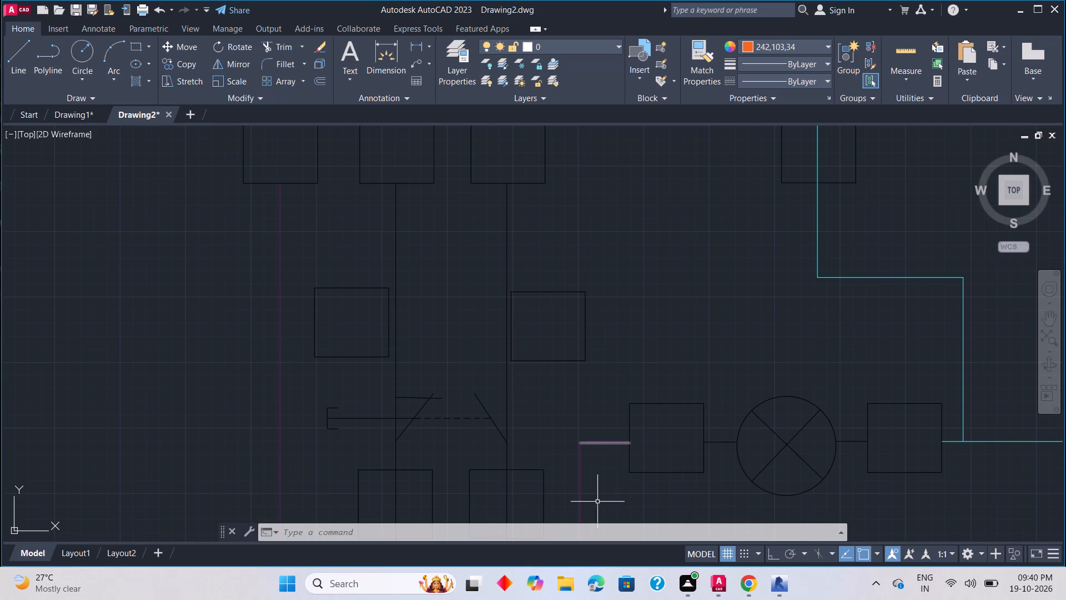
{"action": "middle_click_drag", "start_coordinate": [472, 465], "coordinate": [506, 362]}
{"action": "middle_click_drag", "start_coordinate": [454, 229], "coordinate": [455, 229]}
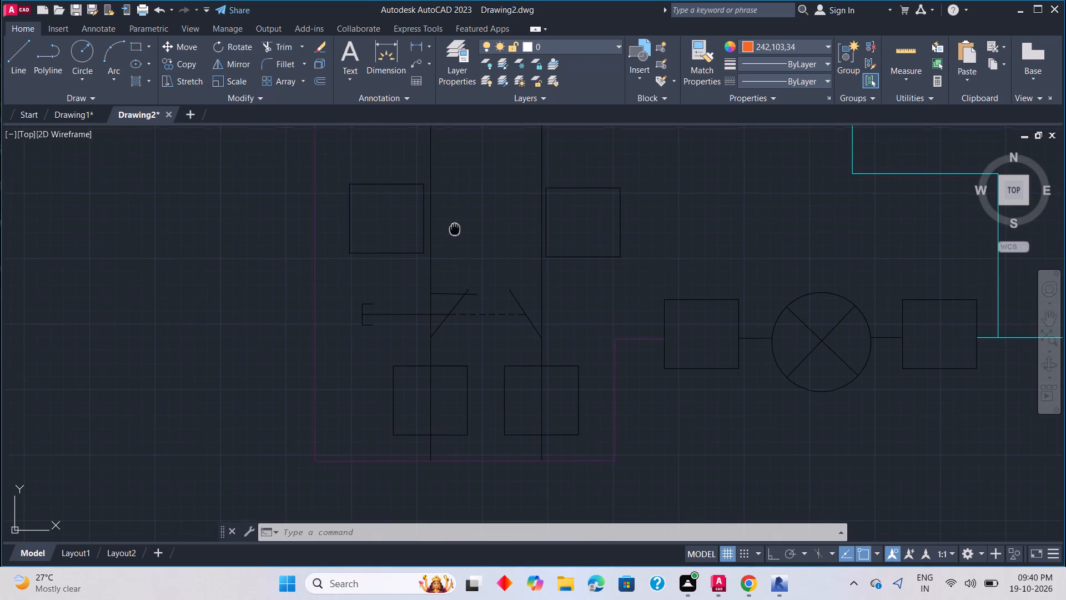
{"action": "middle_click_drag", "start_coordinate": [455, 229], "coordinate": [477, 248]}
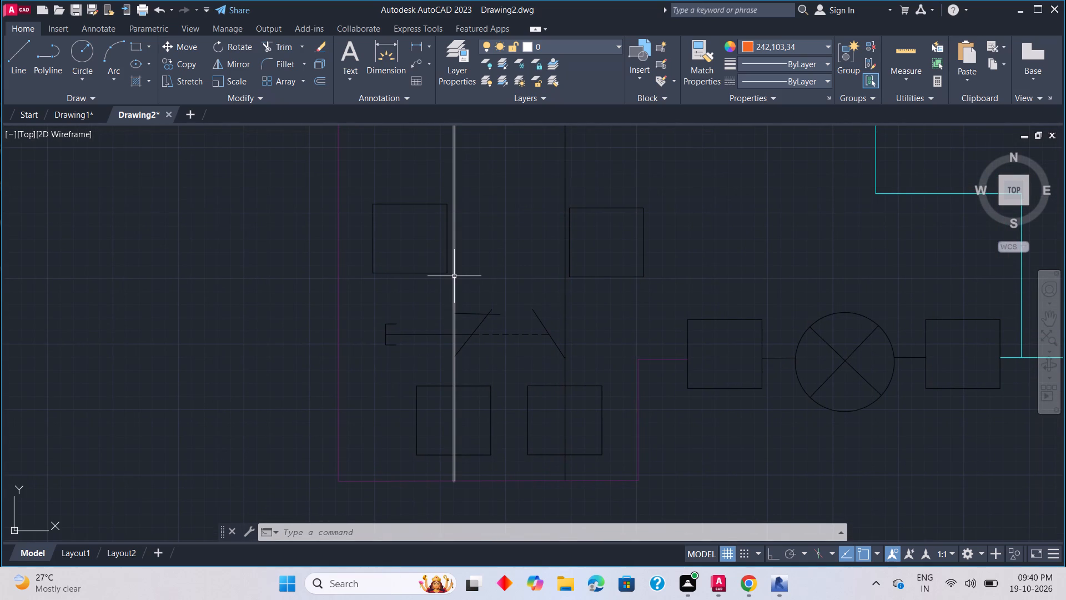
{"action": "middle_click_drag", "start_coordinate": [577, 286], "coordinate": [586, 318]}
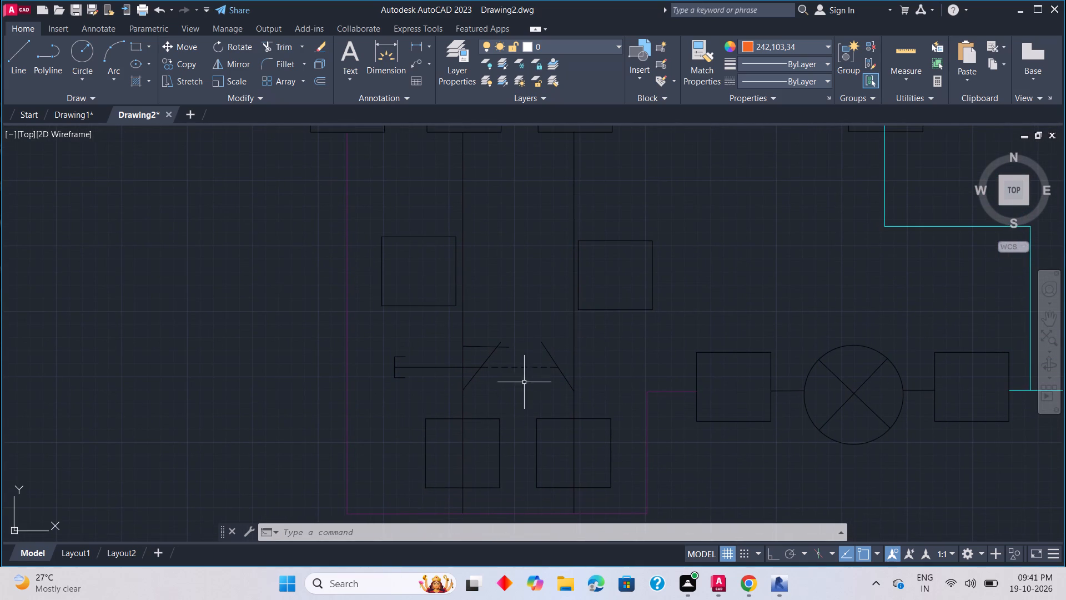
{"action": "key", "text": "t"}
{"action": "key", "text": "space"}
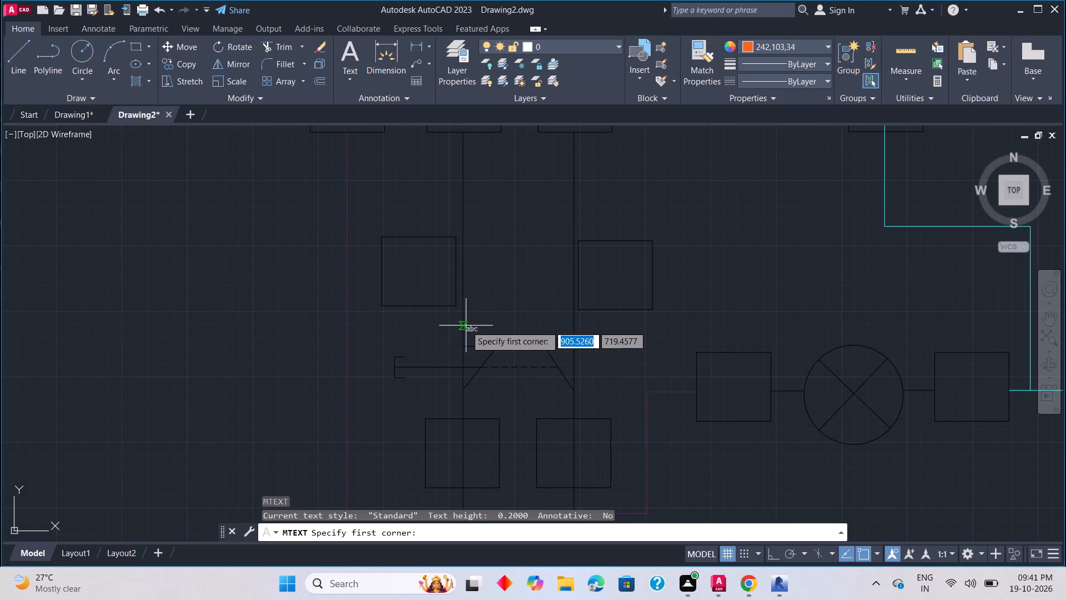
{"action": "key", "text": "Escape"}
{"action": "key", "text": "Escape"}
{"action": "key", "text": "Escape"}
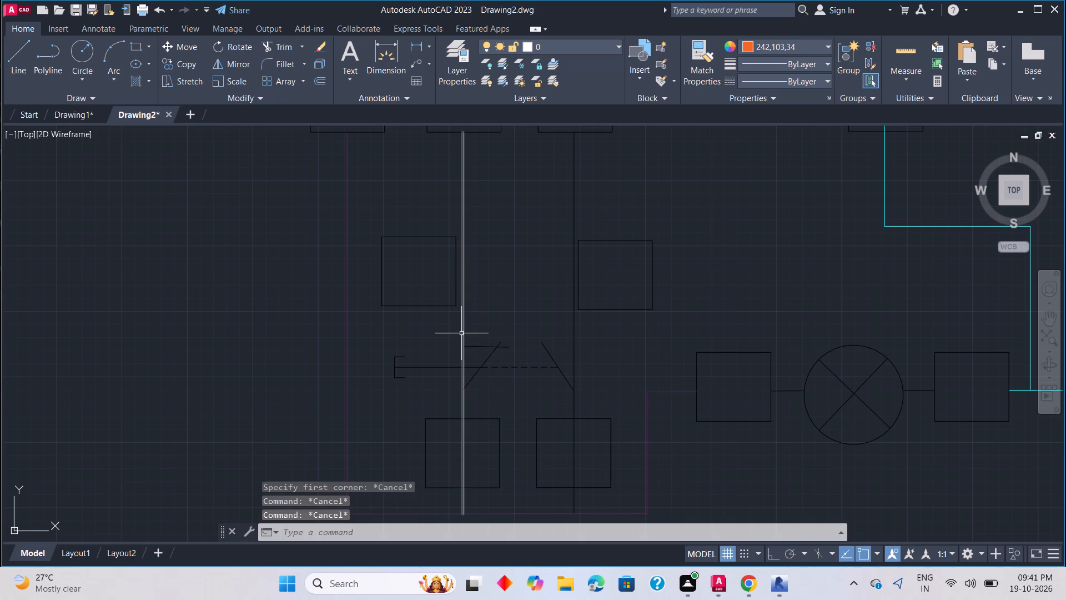
Trim away the two vertical wires running between the upper row of terminal squares and the lower-left switch contacts.
{"action": "type", "text": "tr"}
{"action": "key", "text": "space"}
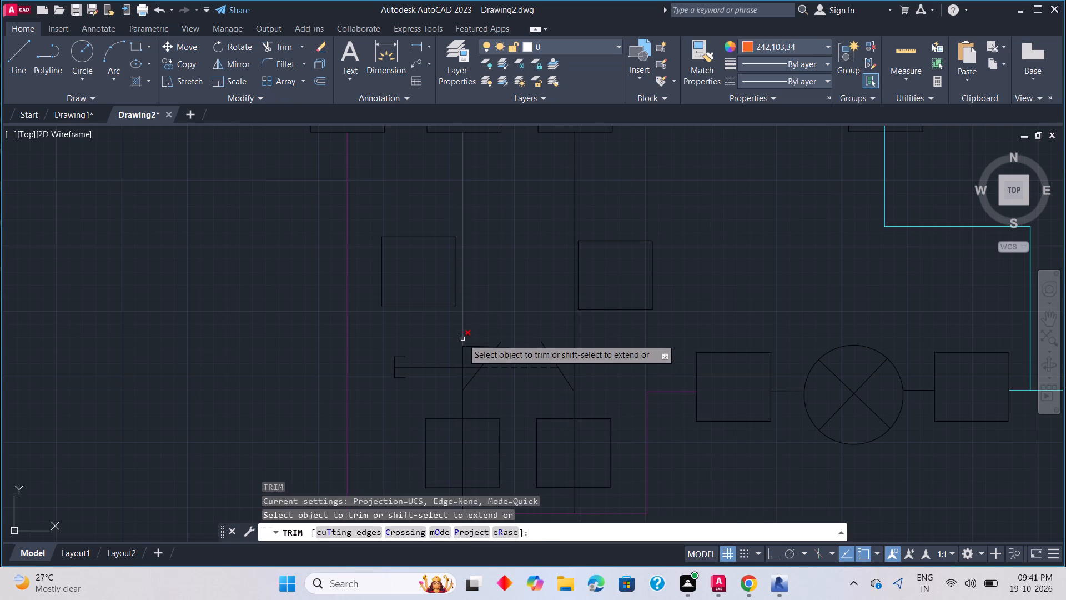
{"action": "left_click", "coordinate": [462, 339]}
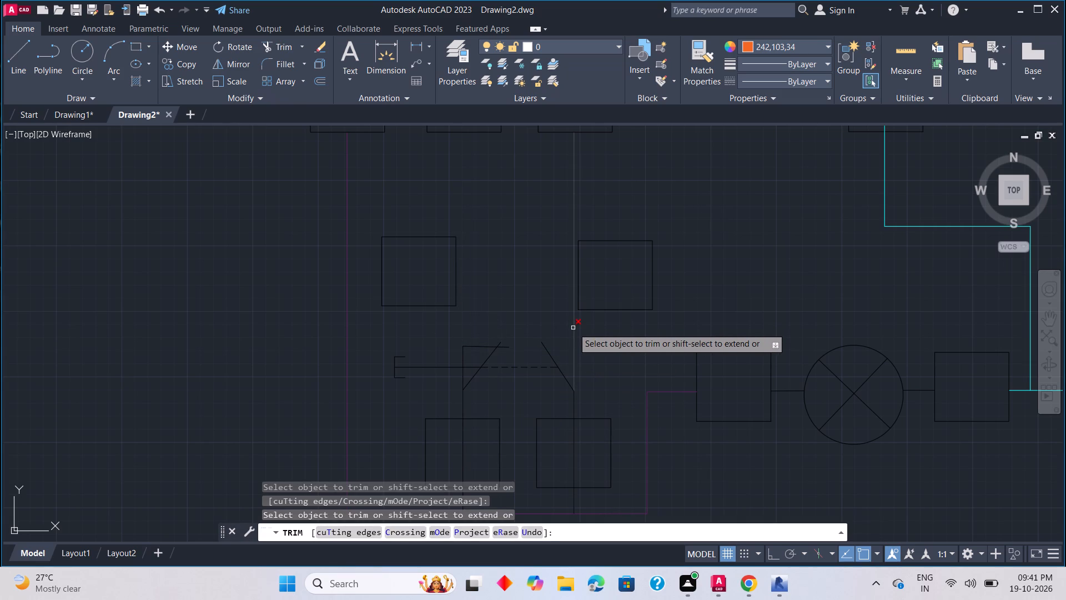
{"action": "left_click", "coordinate": [573, 328]}
{"action": "middle_click_drag", "start_coordinate": [519, 307], "coordinate": [544, 426]}
{"action": "key", "text": "Escape"}
{"action": "key", "text": "Escape"}
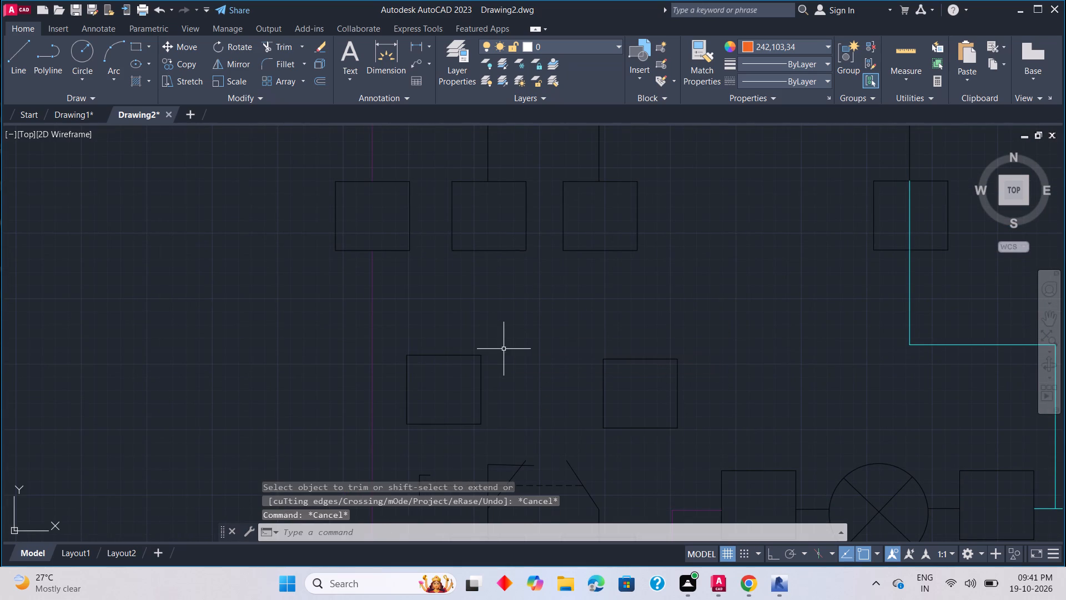
Set the current drawing colour to 0,0,0 and turn on Ortho mode.
{"action": "type", "text": "l"}
{"action": "key", "text": "space"}
{"action": "left_click", "coordinate": [446, 354]}
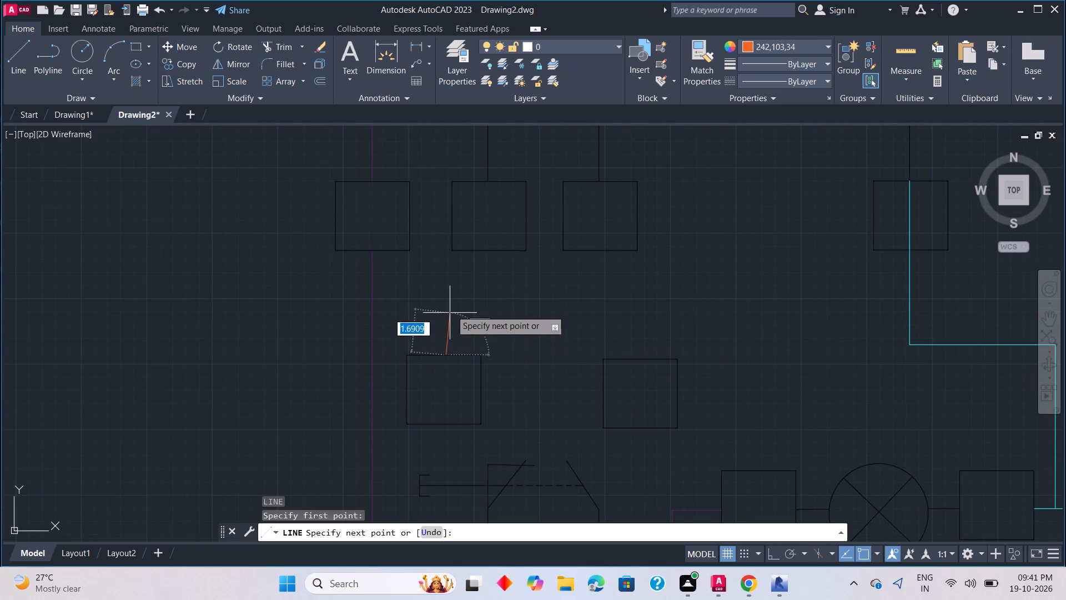
{"action": "left_click", "coordinate": [758, 48]}
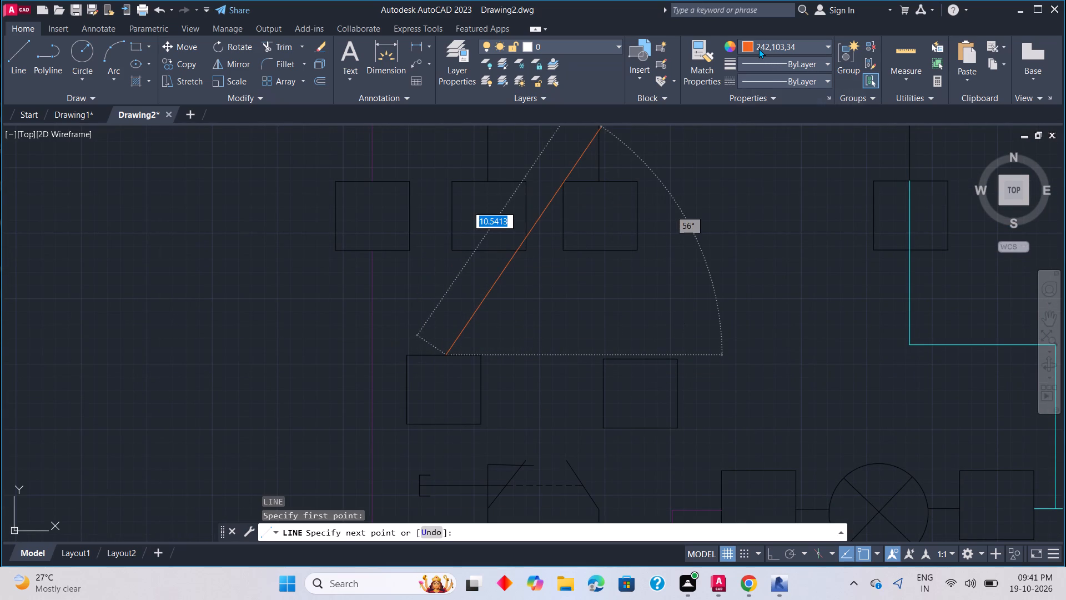
{"action": "left_click", "coordinate": [742, 93]}
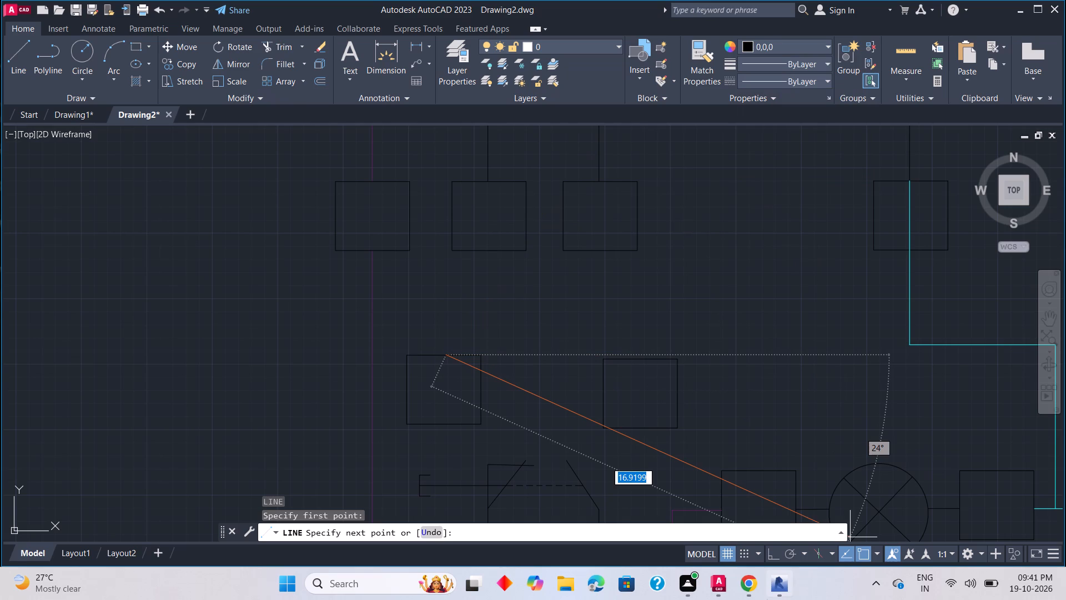
{"action": "left_click", "coordinate": [772, 555]}
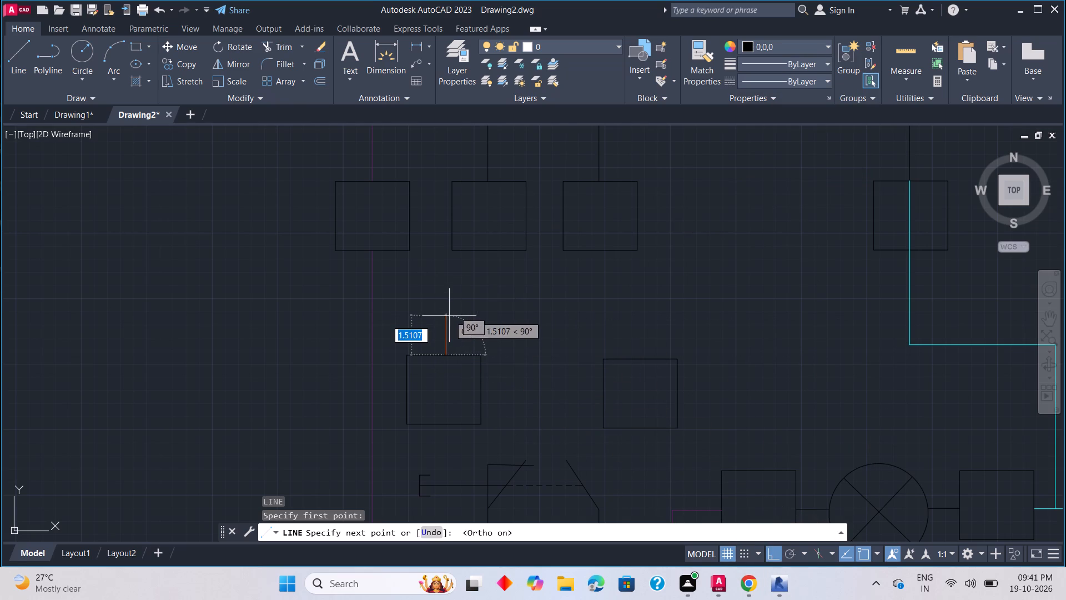
{"action": "key", "text": "Escape"}
{"action": "key", "text": "grave"}
{"action": "key", "text": "Escape"}
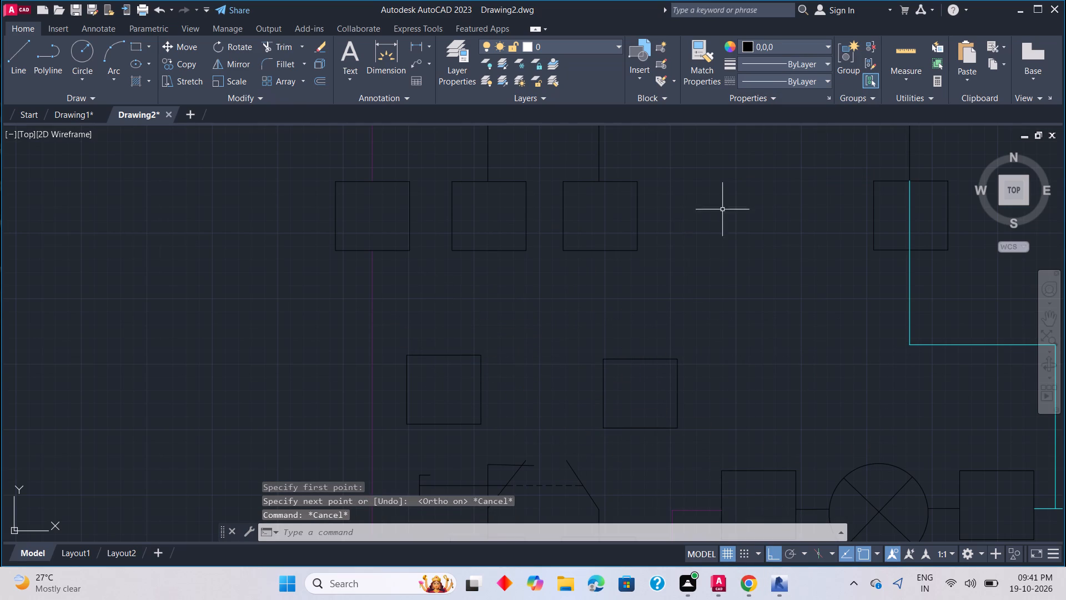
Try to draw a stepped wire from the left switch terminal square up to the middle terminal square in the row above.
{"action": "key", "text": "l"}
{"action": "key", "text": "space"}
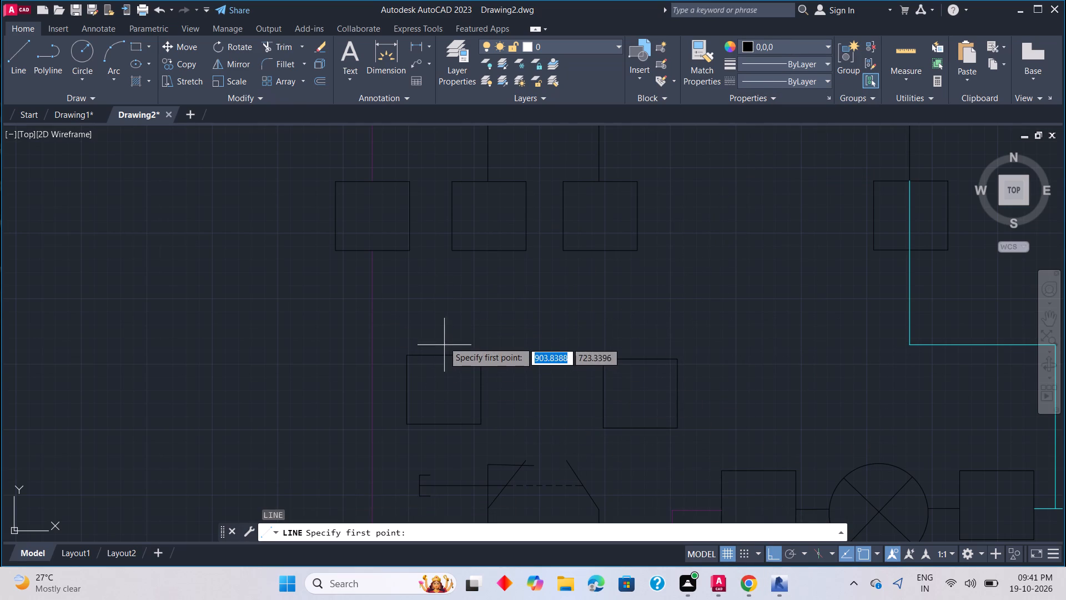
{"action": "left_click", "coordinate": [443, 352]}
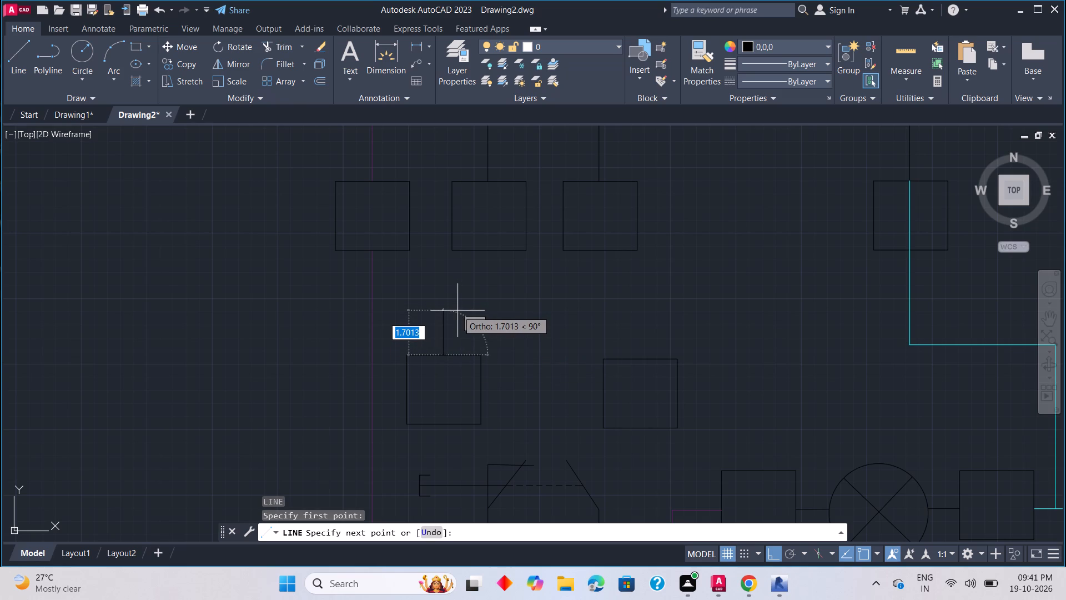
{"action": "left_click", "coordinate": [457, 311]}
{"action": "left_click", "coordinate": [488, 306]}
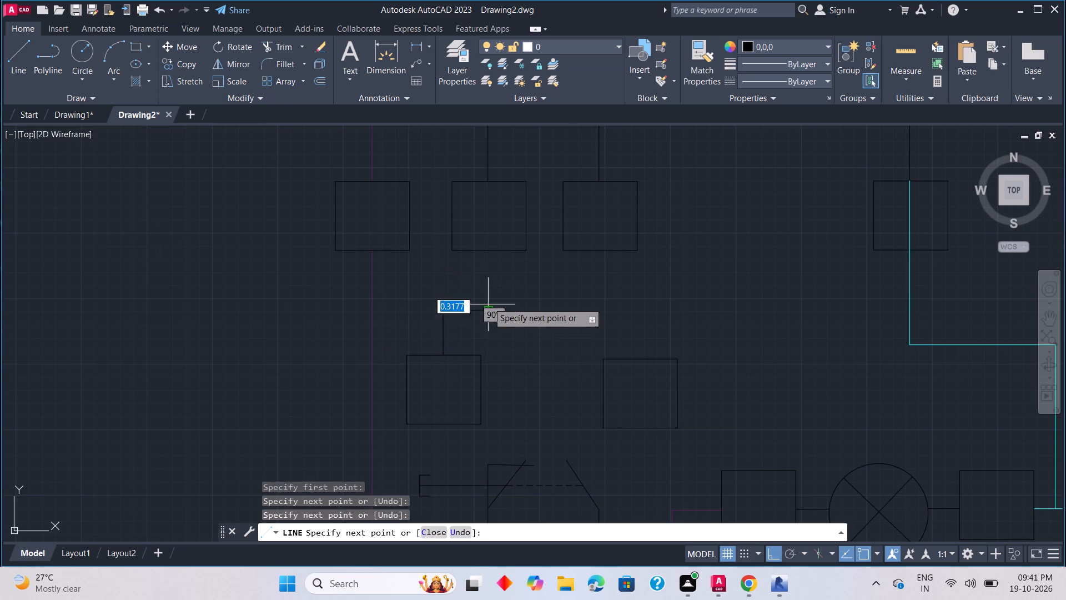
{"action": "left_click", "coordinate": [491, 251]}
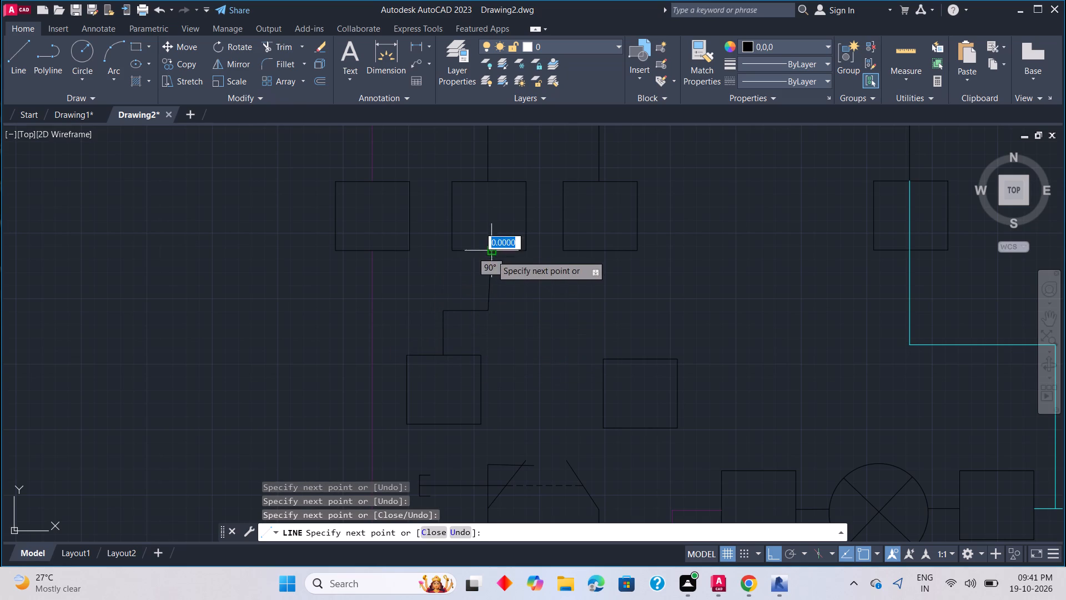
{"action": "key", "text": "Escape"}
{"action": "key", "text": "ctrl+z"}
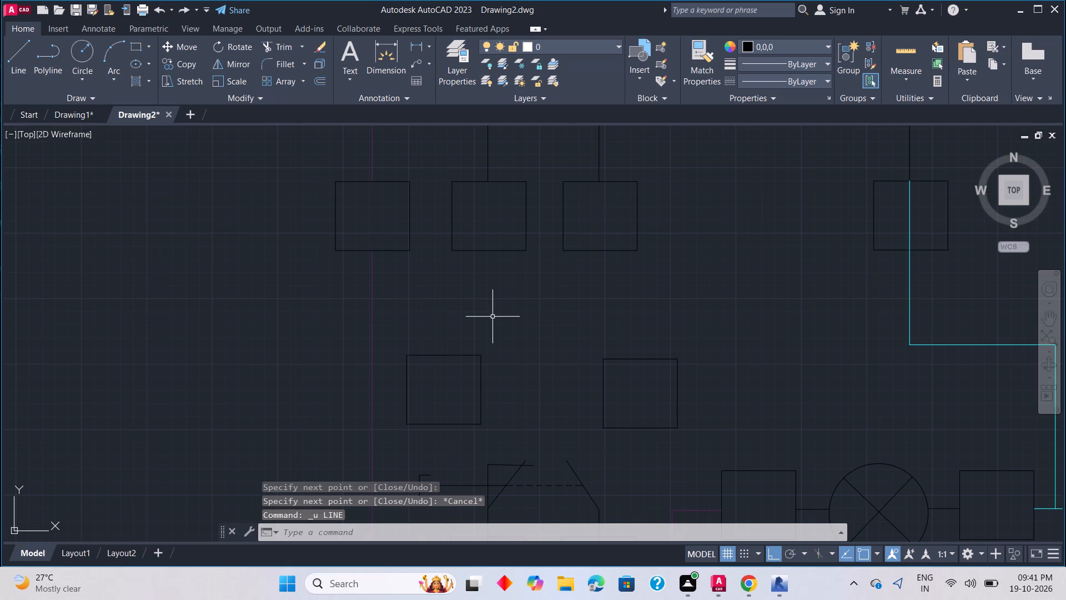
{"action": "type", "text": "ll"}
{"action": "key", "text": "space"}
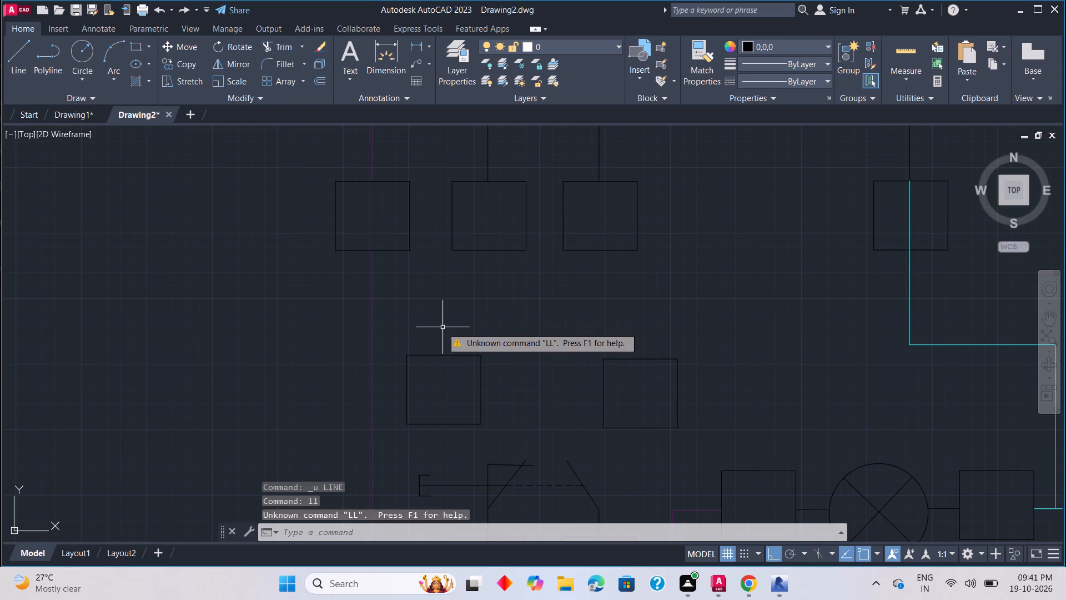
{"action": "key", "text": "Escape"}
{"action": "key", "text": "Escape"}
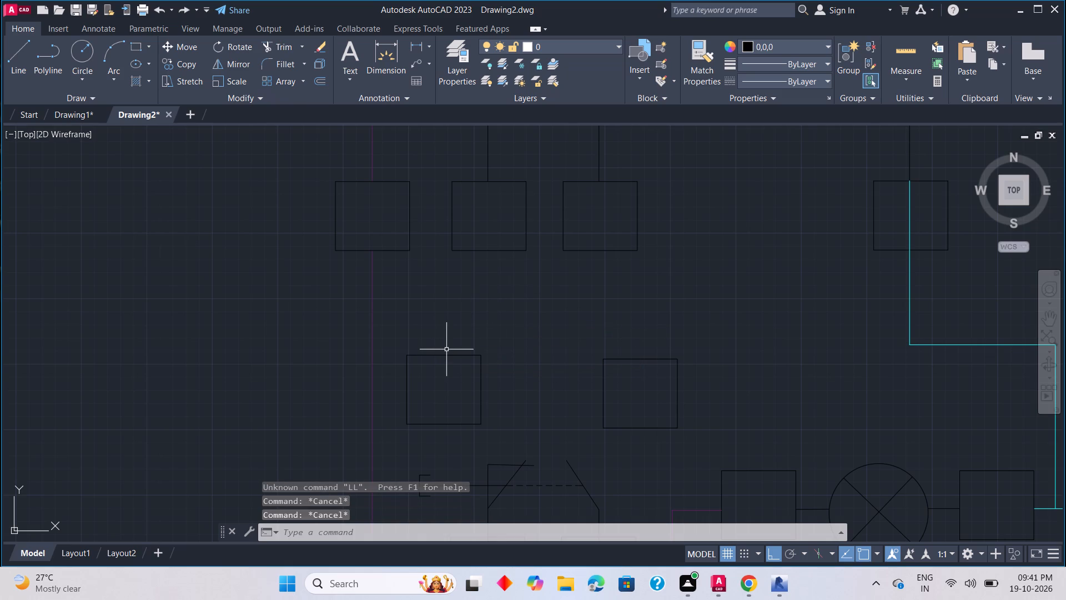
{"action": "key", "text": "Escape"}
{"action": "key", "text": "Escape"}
Draw a stepped wire from the left switch terminal square's top edge up, right, and up into the middle square above.
{"action": "type", "text": "l"}
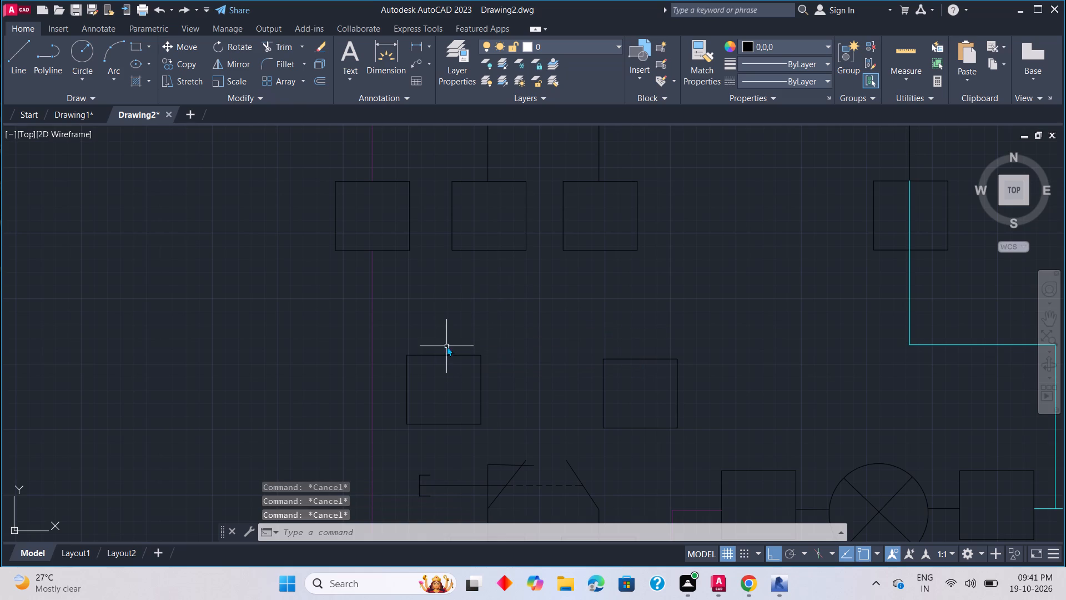
{"action": "key", "text": "space"}
{"action": "left_click", "coordinate": [445, 354]}
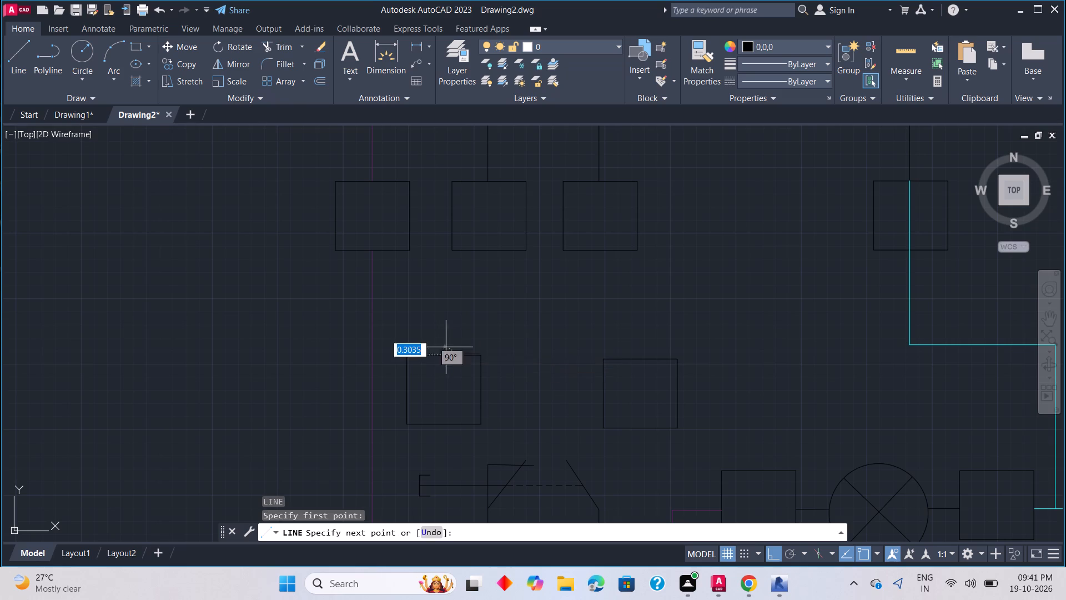
{"action": "left_click", "coordinate": [451, 299]}
{"action": "left_click", "coordinate": [491, 298]}
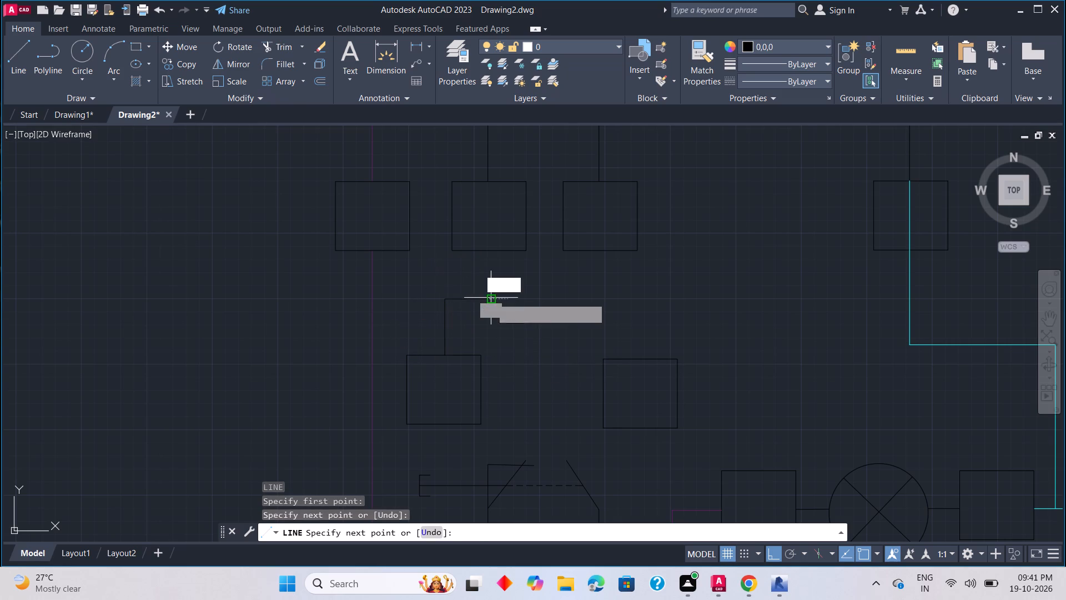
{"action": "left_click", "coordinate": [495, 251]}
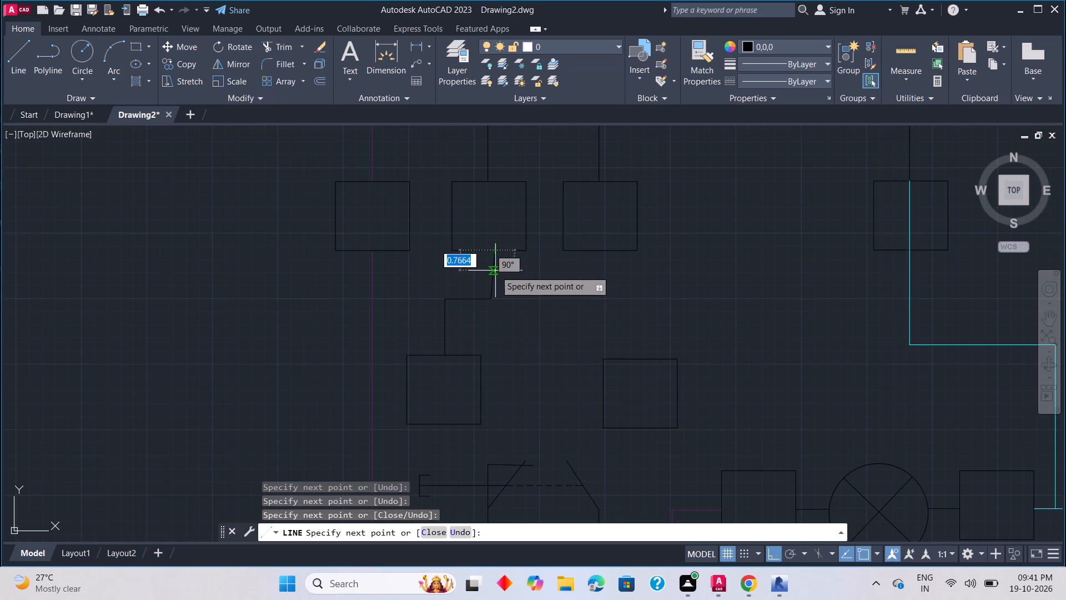
{"action": "key", "text": "ctrl+z"}
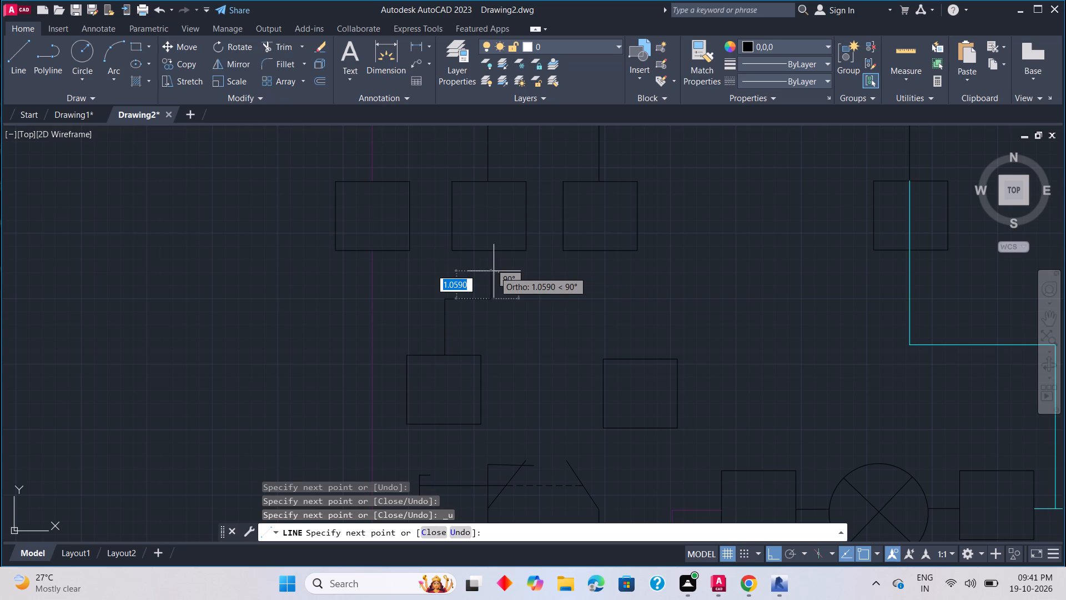
{"action": "scroll", "coordinate": [491, 247], "scroll_direction": "up", "scroll_amount": 2}
{"action": "left_click", "coordinate": [491, 241]}
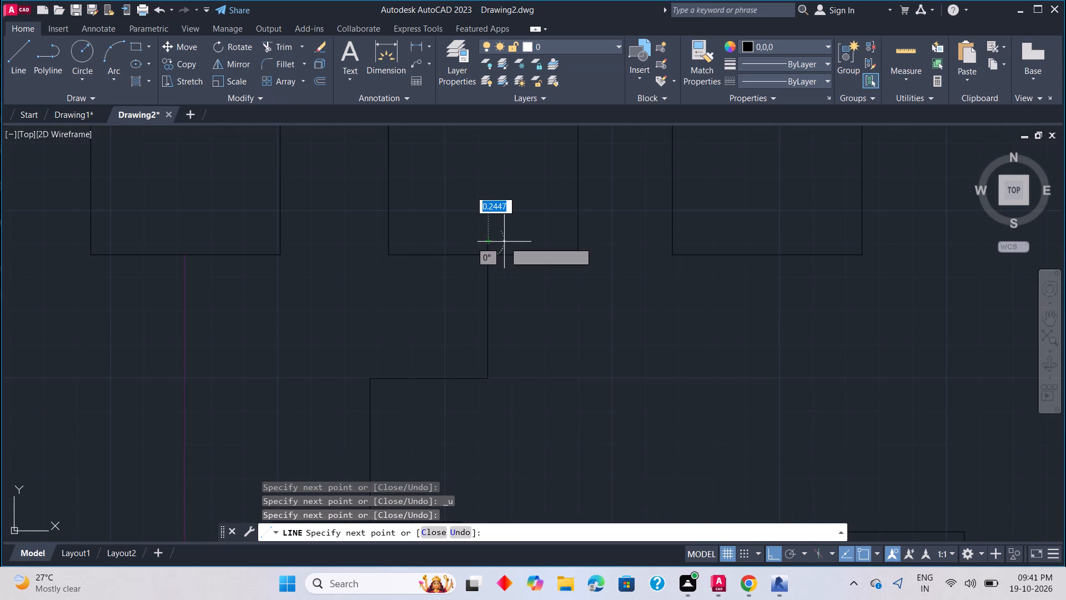
{"action": "key", "text": "Escape"}
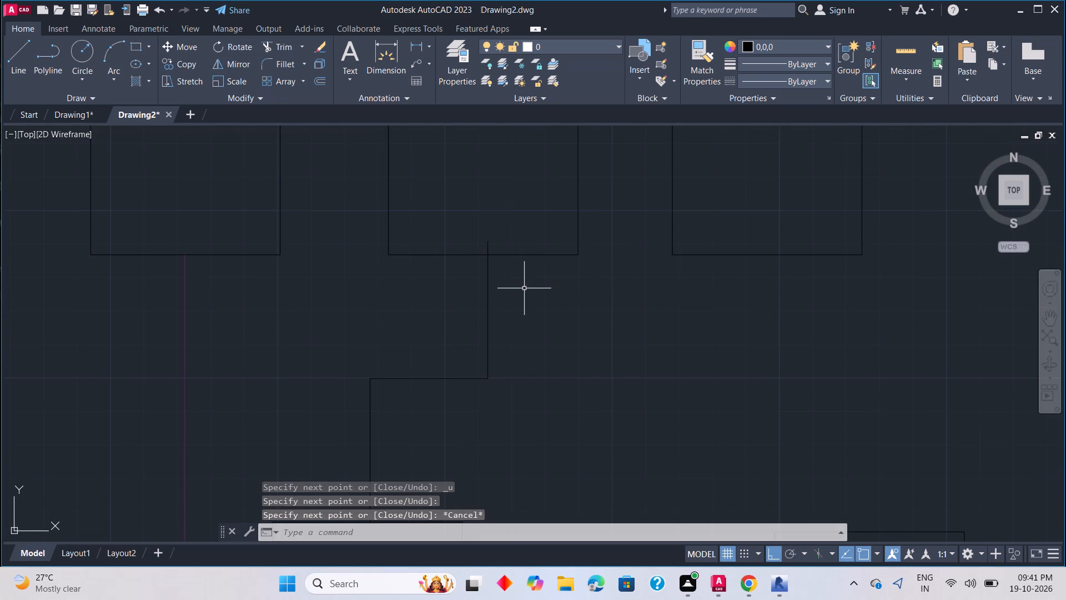
Draw a stepped wire from the right switch terminal square's top edge up, about 1.5 units left, and up into the row's third square.
{"action": "key", "text": "l"}
{"action": "key", "text": "space"}
{"action": "scroll", "coordinate": [662, 303], "scroll_direction": "down", "scroll_amount": 1}
{"action": "middle_click_drag", "start_coordinate": [670, 321], "coordinate": [596, 329]}
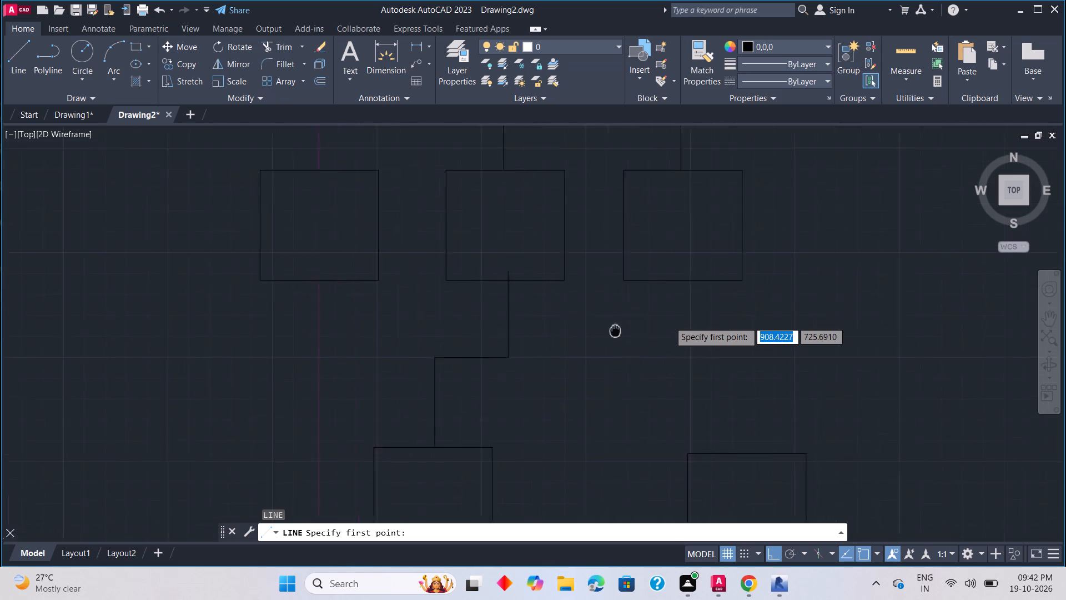
{"action": "middle_click_drag", "start_coordinate": [596, 329], "coordinate": [517, 329]}
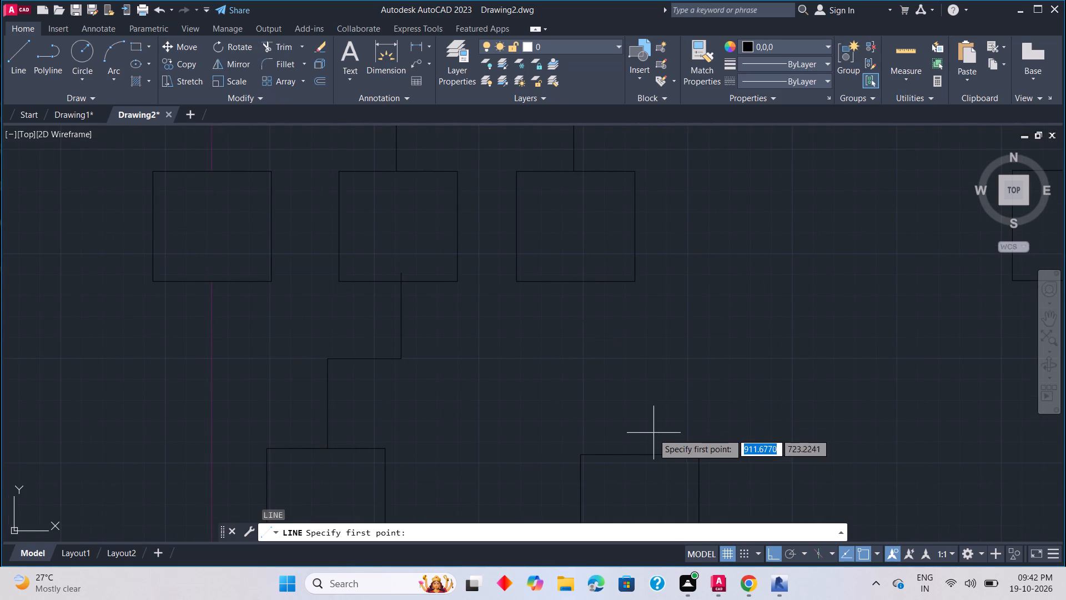
{"action": "left_click_drag", "start_coordinate": [638, 454], "coordinate": [638, 453]}
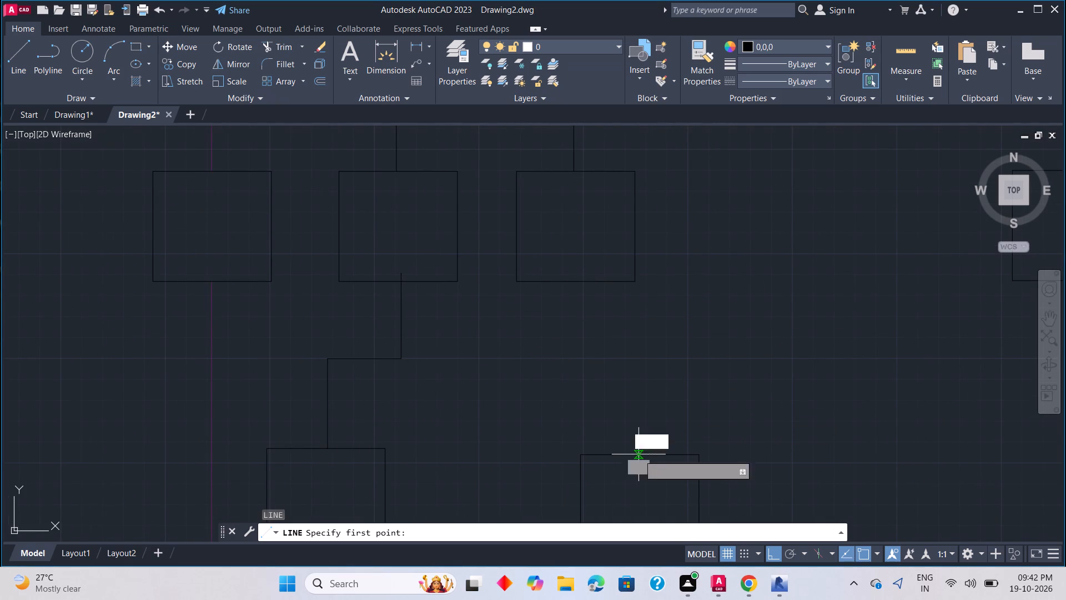
{"action": "left_click_drag", "start_coordinate": [638, 453], "coordinate": [637, 447]}
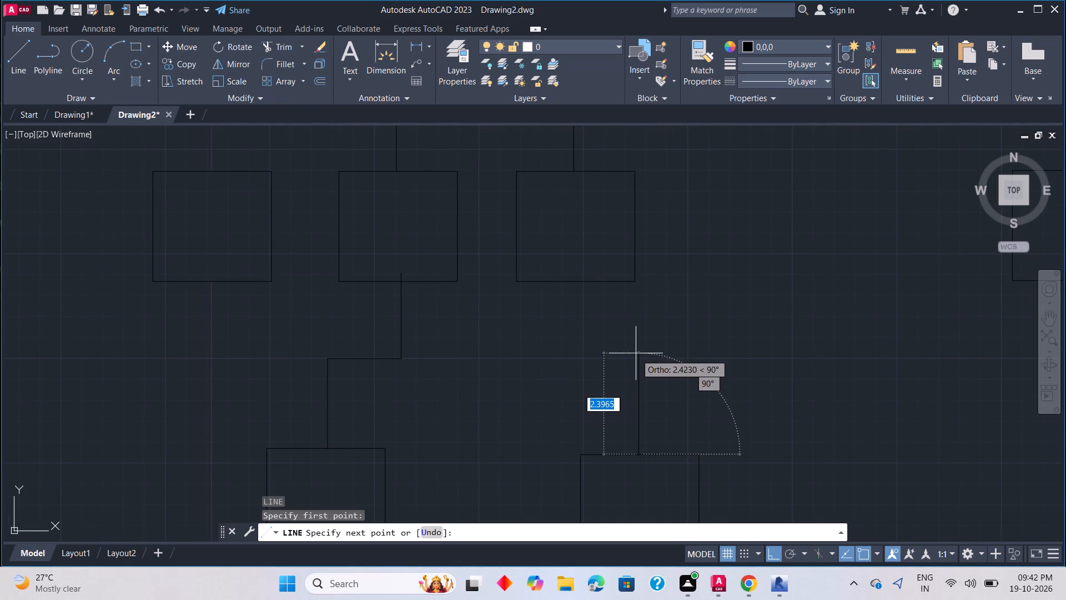
{"action": "left_click", "coordinate": [635, 359]}
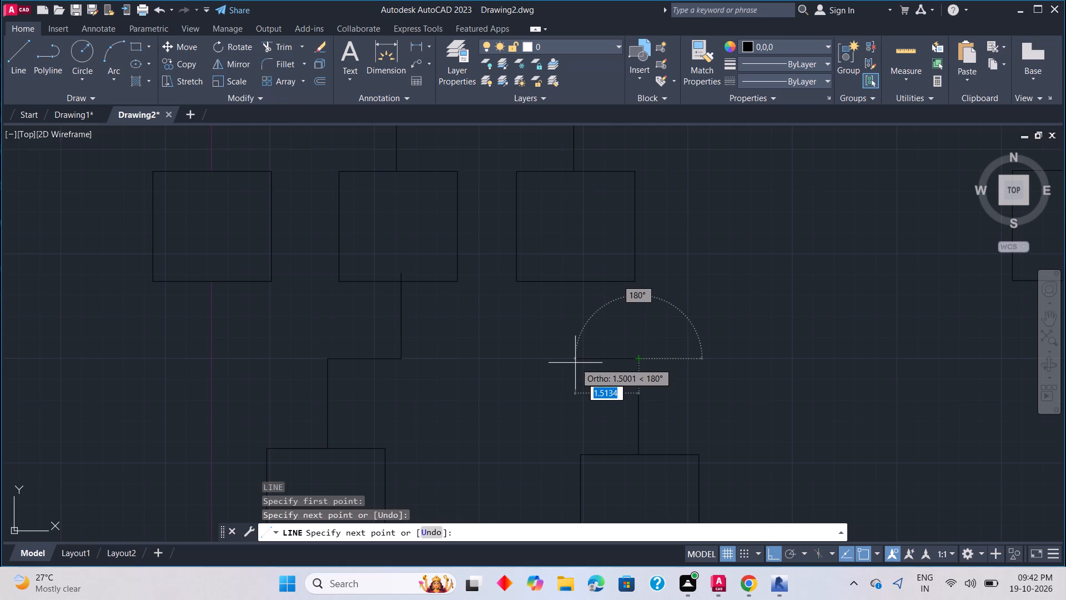
{"action": "left_click", "coordinate": [577, 362]}
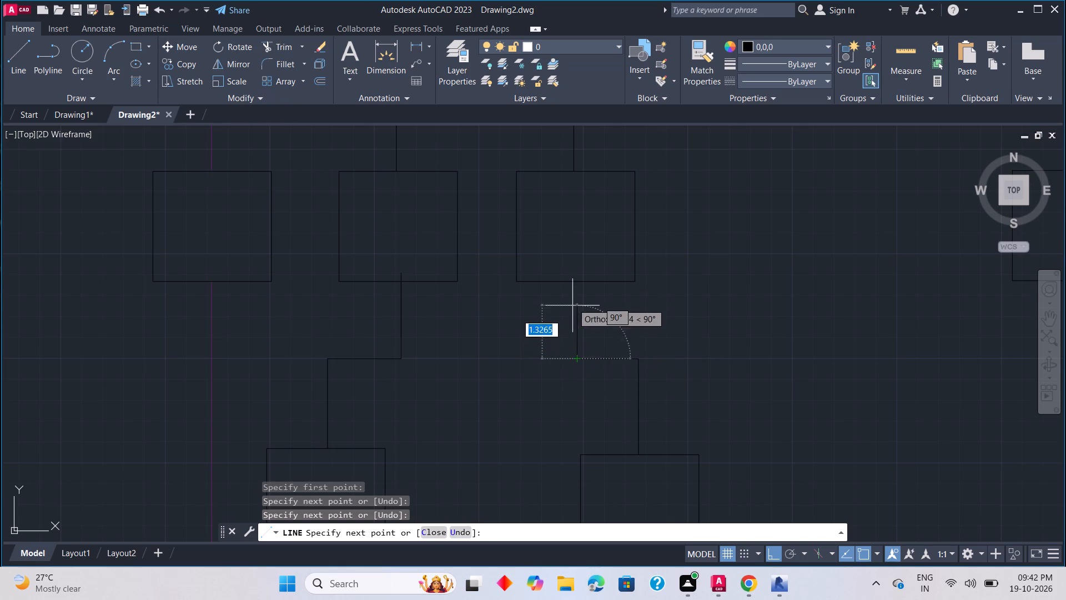
{"action": "left_click", "coordinate": [574, 272]}
{"action": "key", "text": "Escape"}
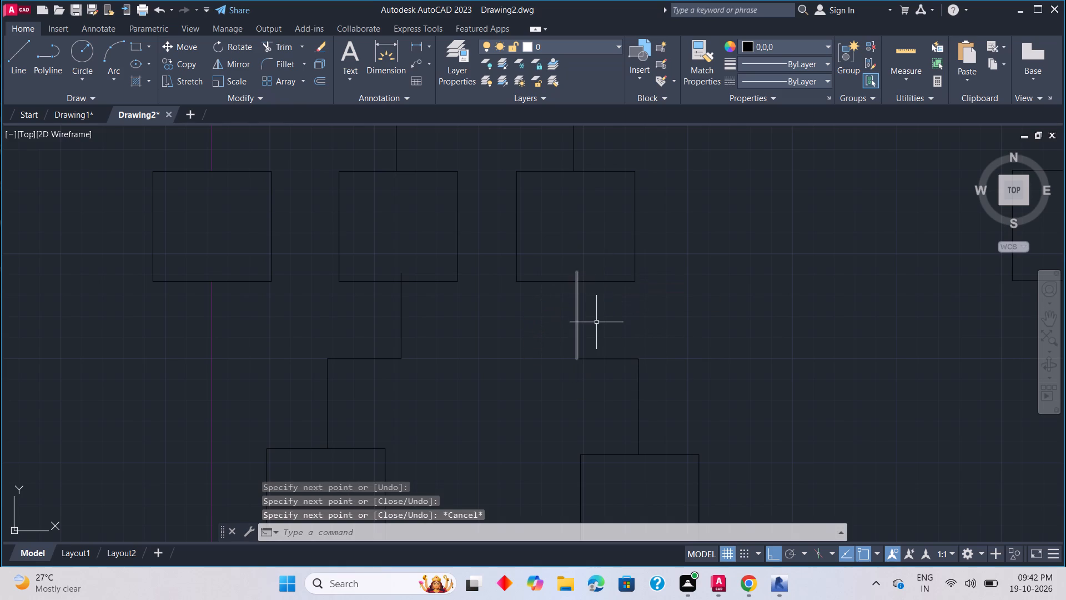
Trim the ends of both new wires that project inside the upper row's middle and third terminal squares.
{"action": "type", "text": "tr"}
{"action": "key", "text": "space"}
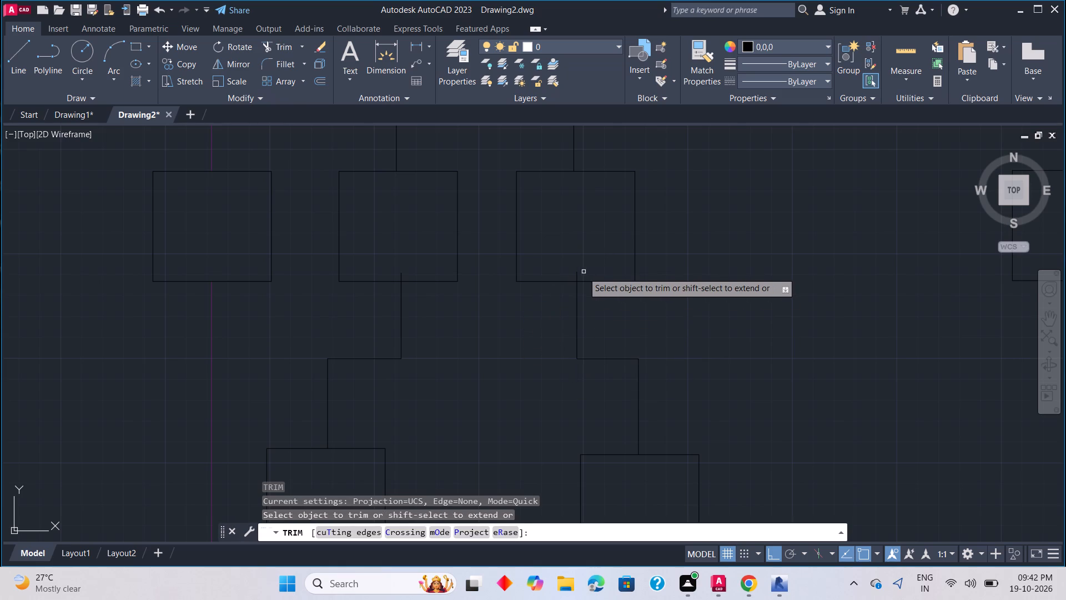
{"action": "scroll", "coordinate": [583, 273], "scroll_direction": "up", "scroll_amount": 1}
{"action": "left_click", "coordinate": [574, 279]}
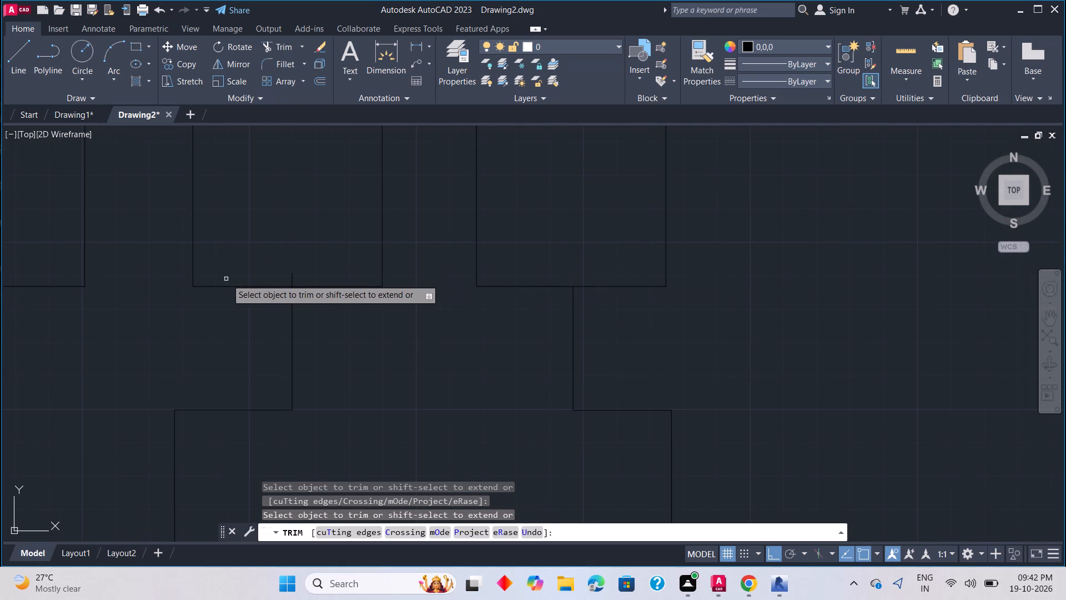
{"action": "left_click", "coordinate": [291, 273]}
{"action": "key", "text": "Escape"}
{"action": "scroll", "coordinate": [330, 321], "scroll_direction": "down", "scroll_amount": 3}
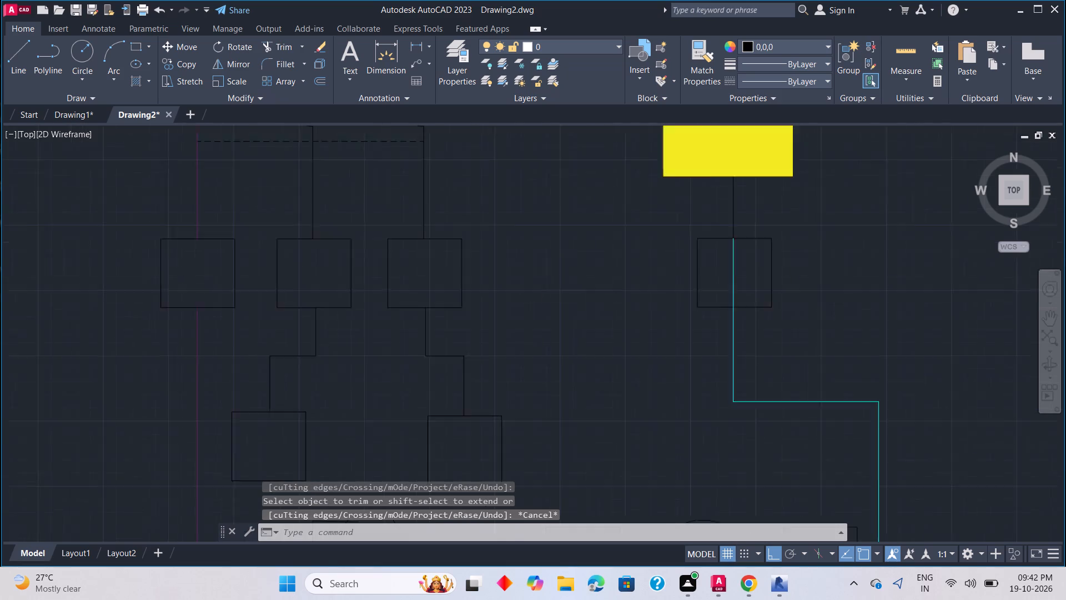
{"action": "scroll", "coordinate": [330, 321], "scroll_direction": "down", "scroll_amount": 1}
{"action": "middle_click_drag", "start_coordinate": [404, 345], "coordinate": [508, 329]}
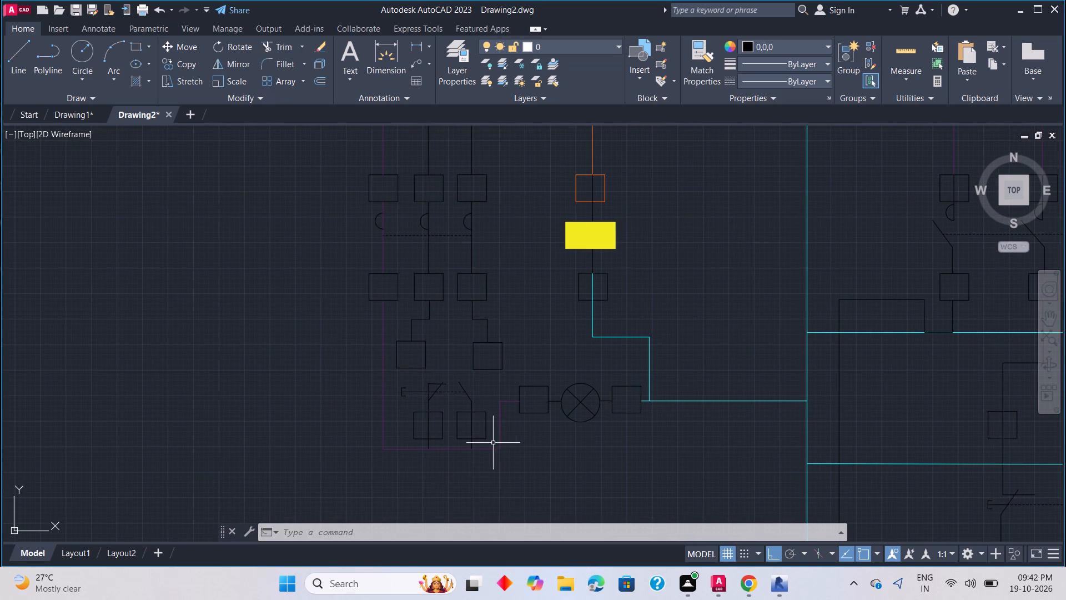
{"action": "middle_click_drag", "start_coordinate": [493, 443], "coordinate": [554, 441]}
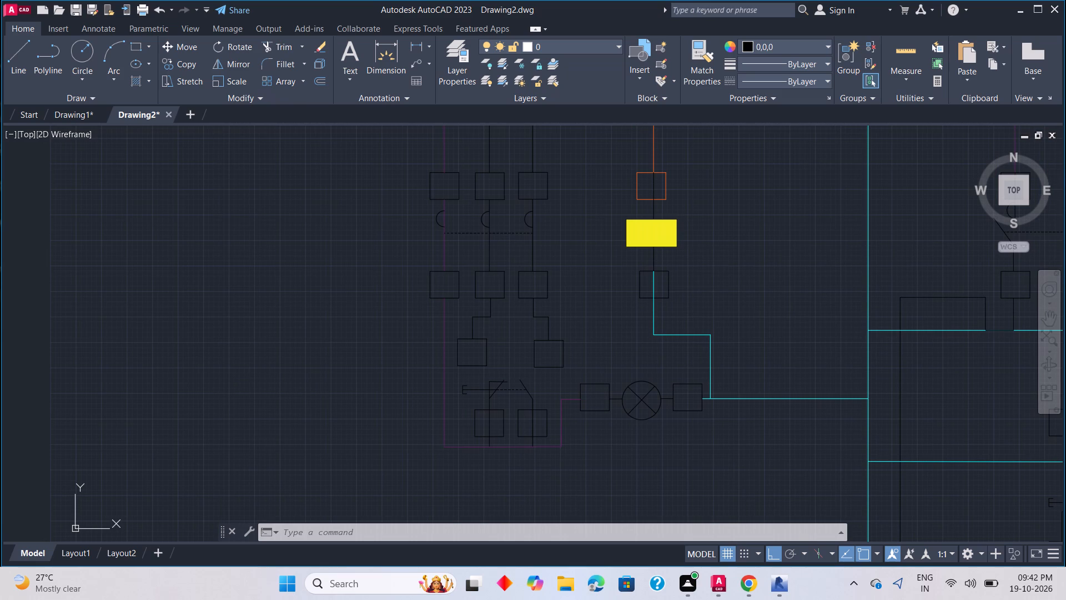
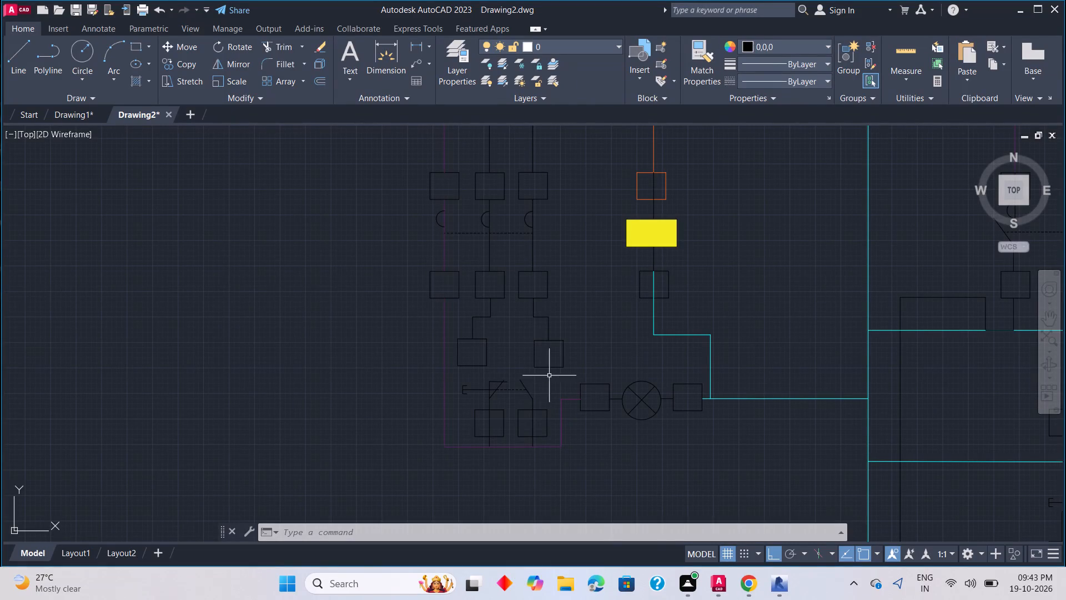
Shift the purple vertical wire segment between the lower switch and the lamp's left terminal square slightly to the right.
{"action": "scroll", "coordinate": [536, 424], "scroll_direction": "up", "scroll_amount": 2}
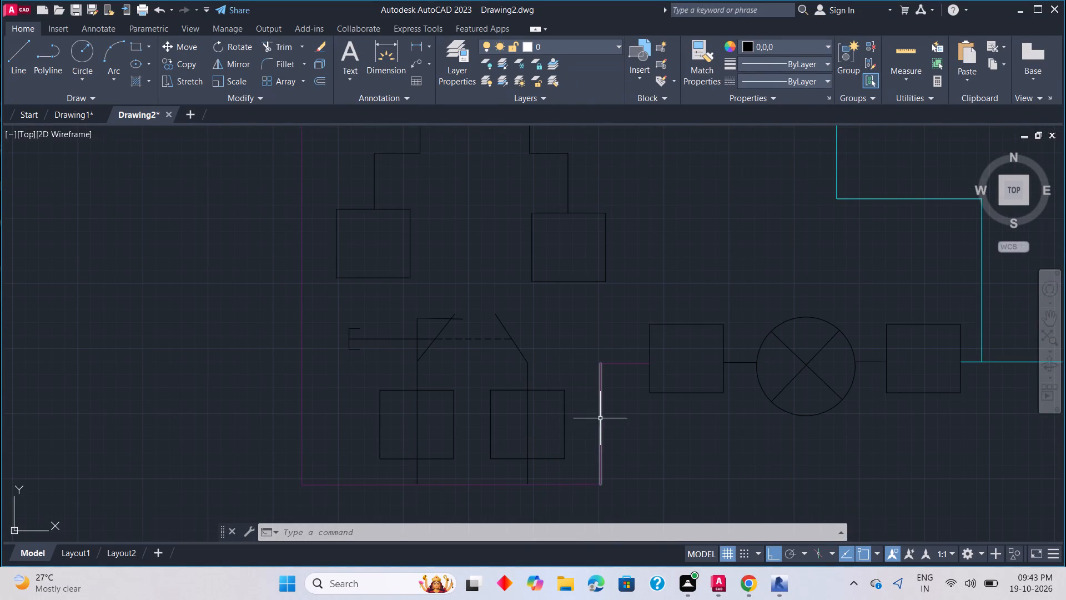
{"action": "left_click", "coordinate": [602, 417]}
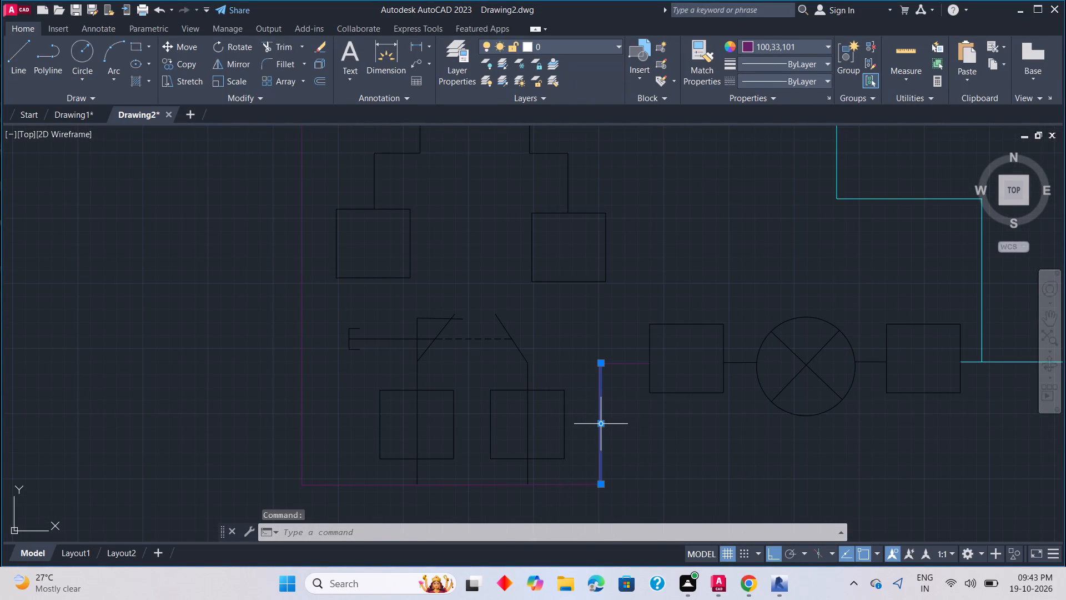
{"action": "left_click", "coordinate": [600, 423]}
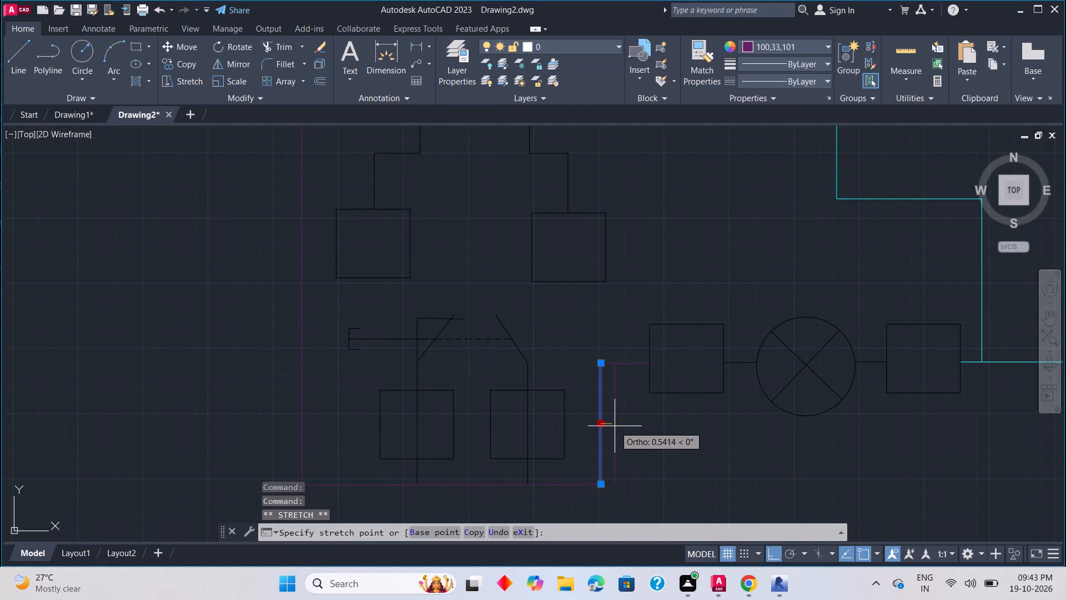
{"action": "left_click", "coordinate": [619, 426]}
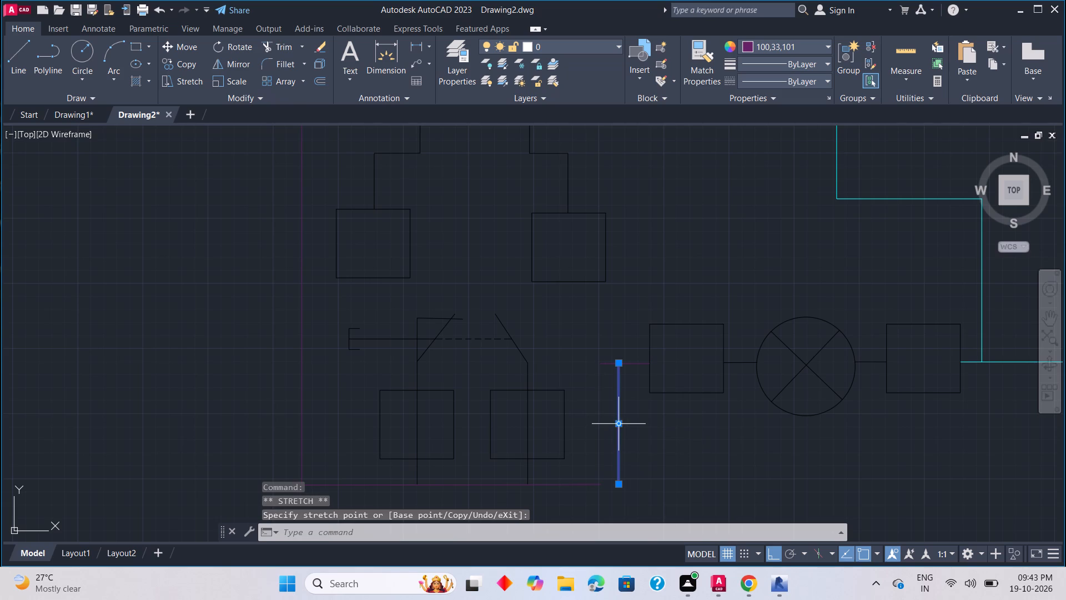
{"action": "key", "text": "Escape"}
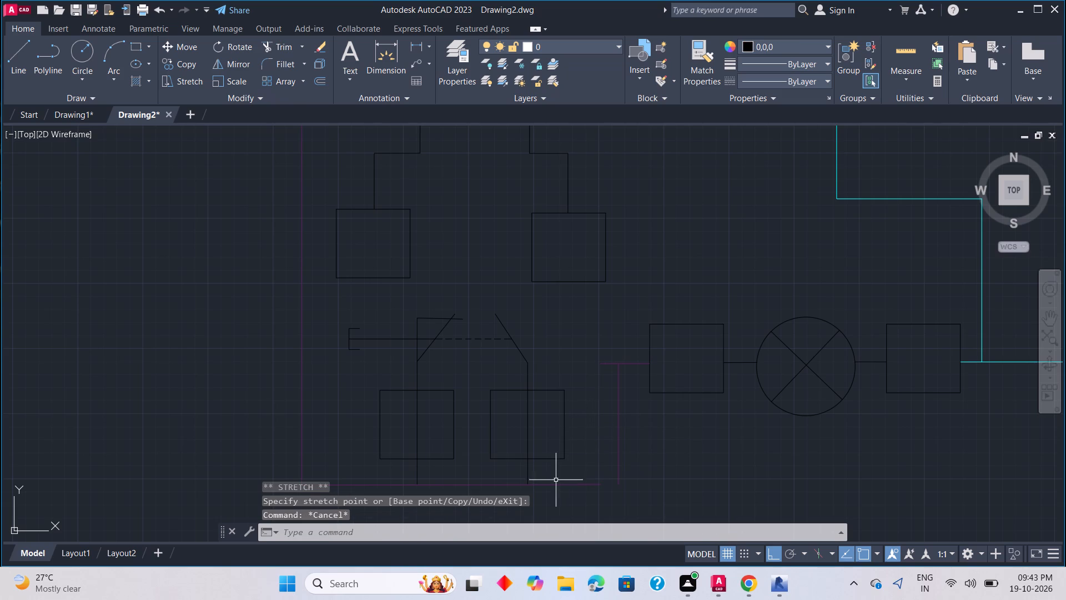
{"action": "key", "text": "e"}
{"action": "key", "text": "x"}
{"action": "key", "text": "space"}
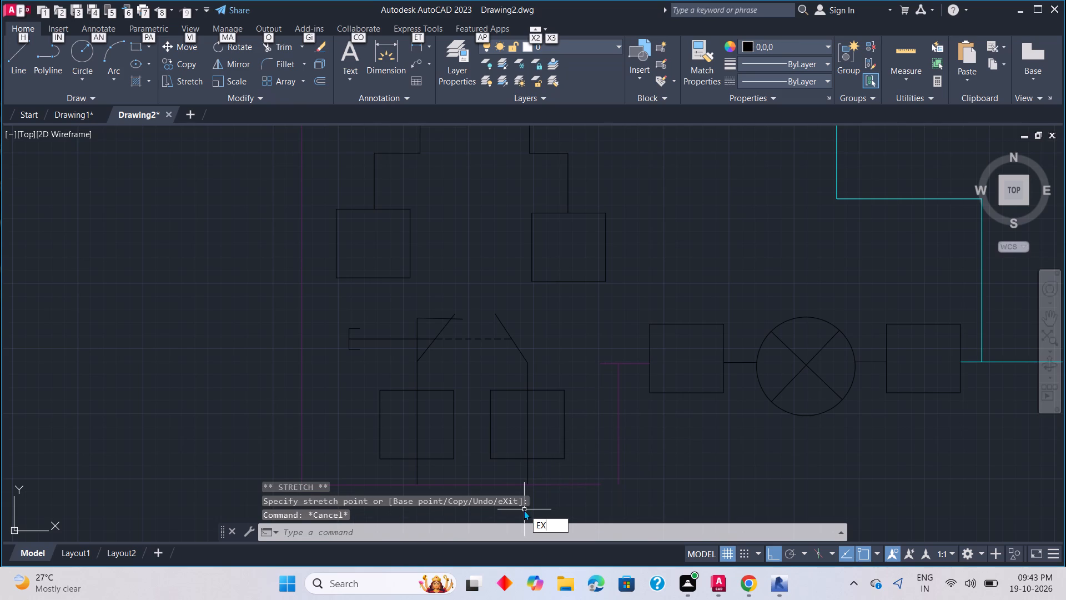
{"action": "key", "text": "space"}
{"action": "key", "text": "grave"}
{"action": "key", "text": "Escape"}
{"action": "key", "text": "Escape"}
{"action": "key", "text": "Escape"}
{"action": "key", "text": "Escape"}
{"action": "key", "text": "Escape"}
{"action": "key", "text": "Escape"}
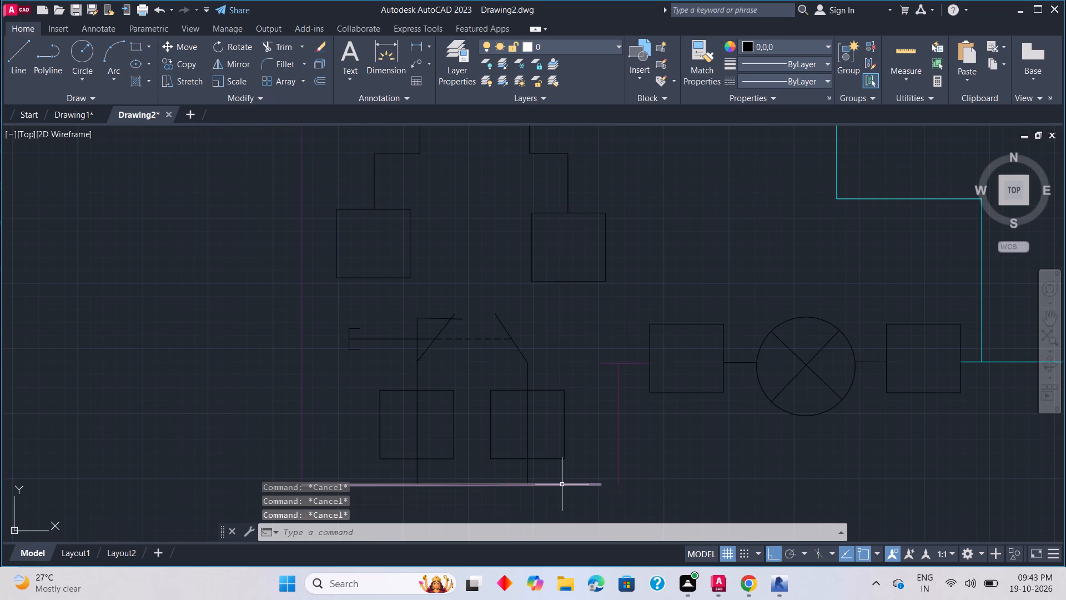
Extend the purple bottom wire to the shifted vertical segment and trim the lamp-side stub overhanging past that segment.
{"action": "key", "text": "e"}
{"action": "type", "text": "x"}
{"action": "key", "text": "space"}
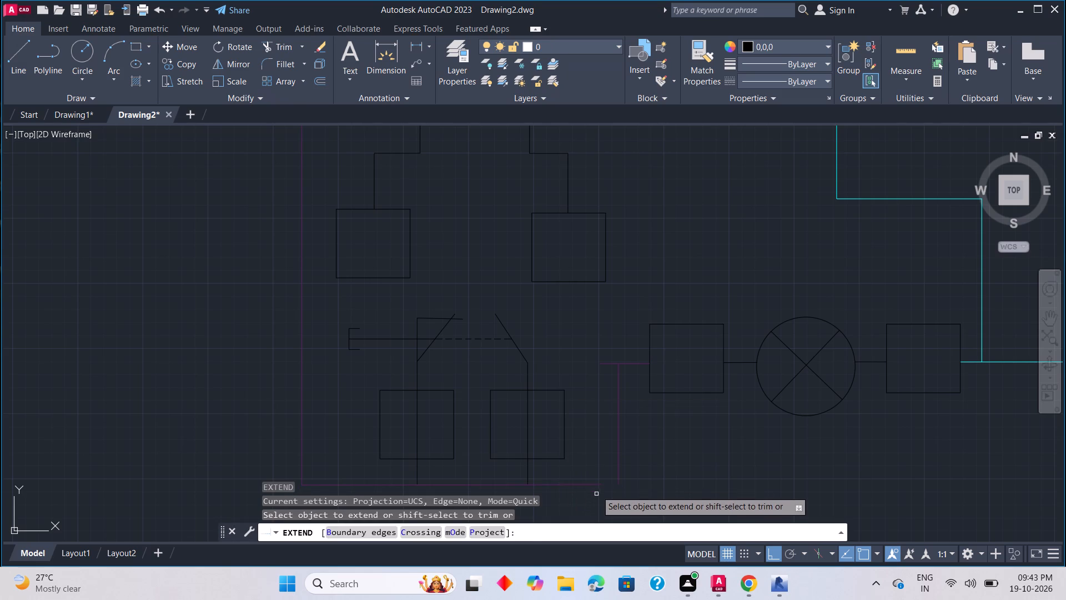
{"action": "left_click", "coordinate": [596, 484]}
{"action": "scroll", "coordinate": [615, 463], "scroll_direction": "up", "scroll_amount": 3}
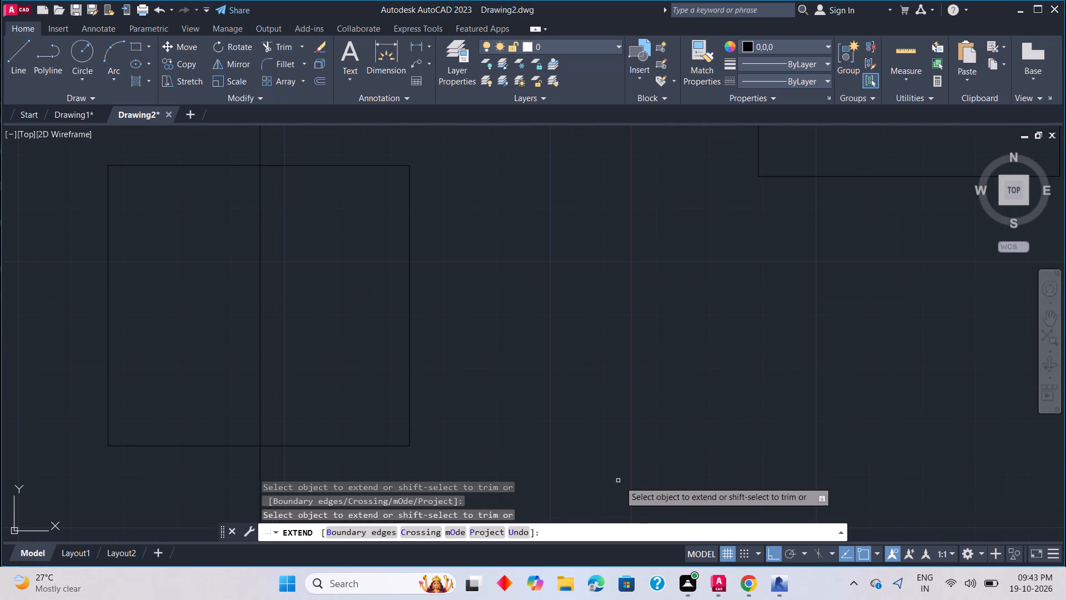
{"action": "middle_click_drag", "start_coordinate": [624, 480], "coordinate": [620, 366]}
{"action": "scroll", "coordinate": [620, 366], "scroll_direction": "down", "scroll_amount": 4}
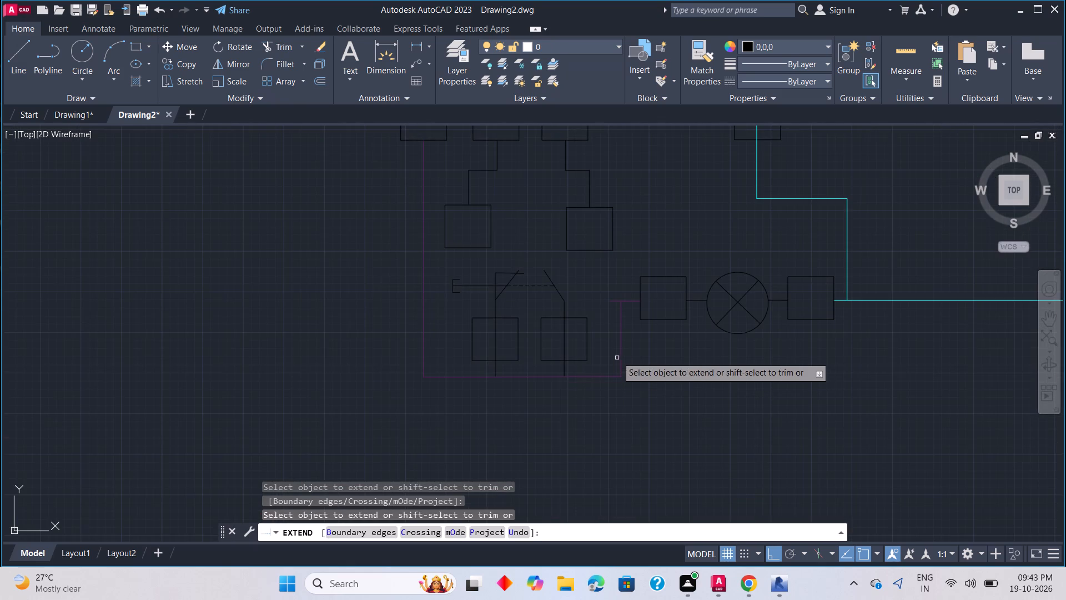
{"action": "middle_click_drag", "start_coordinate": [616, 359], "coordinate": [618, 436]}
{"action": "scroll", "coordinate": [606, 386], "scroll_direction": "up", "scroll_amount": 2}
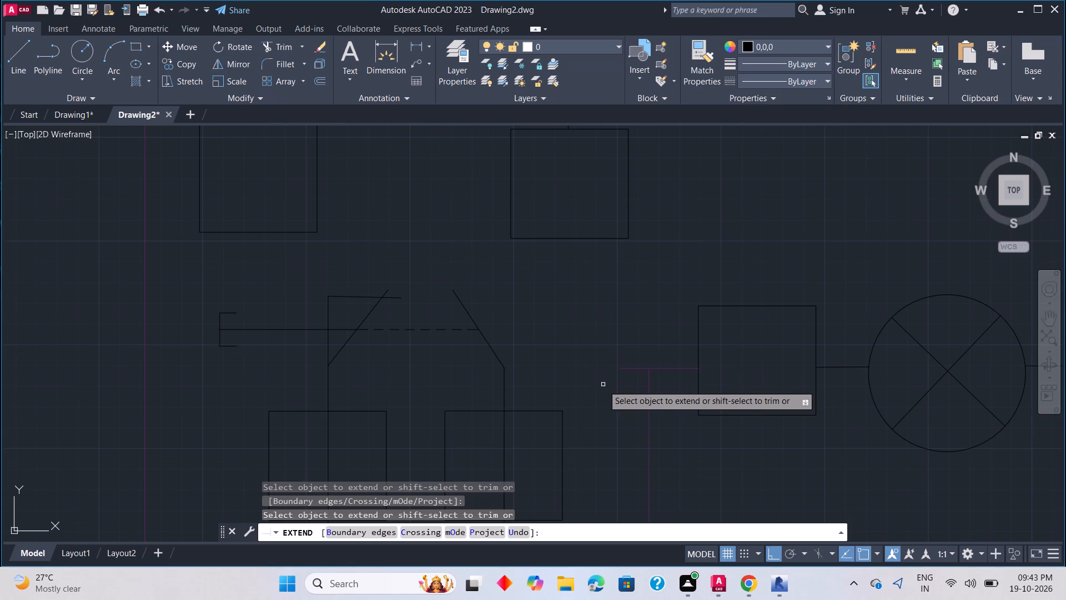
{"action": "left_click", "coordinate": [633, 370], "text": "shift"}
{"action": "scroll", "coordinate": [608, 412], "scroll_direction": "down", "scroll_amount": 5}
{"action": "scroll", "coordinate": [556, 422], "scroll_direction": "up", "scroll_amount": 2}
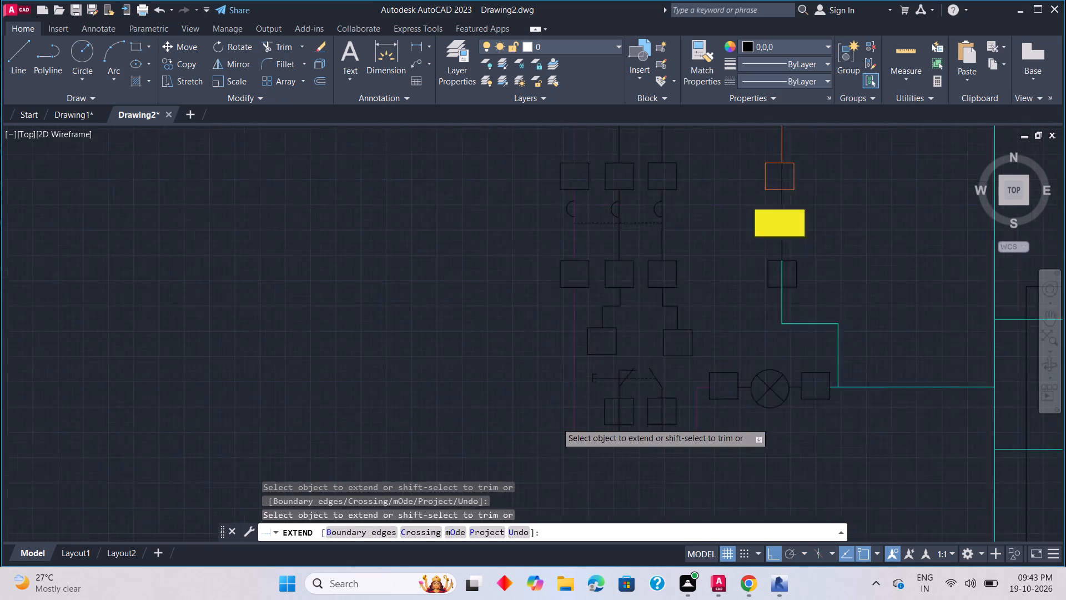
{"action": "scroll", "coordinate": [556, 422], "scroll_direction": "up", "scroll_amount": 1}
{"action": "middle_click_drag", "start_coordinate": [582, 396], "coordinate": [517, 421]}
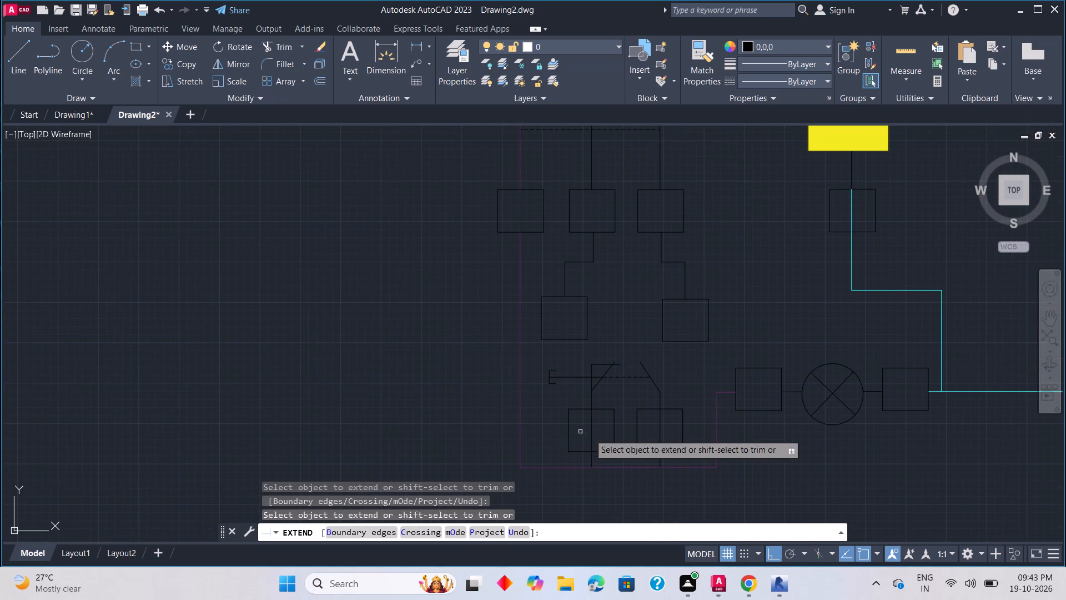
{"action": "key", "text": "Escape"}
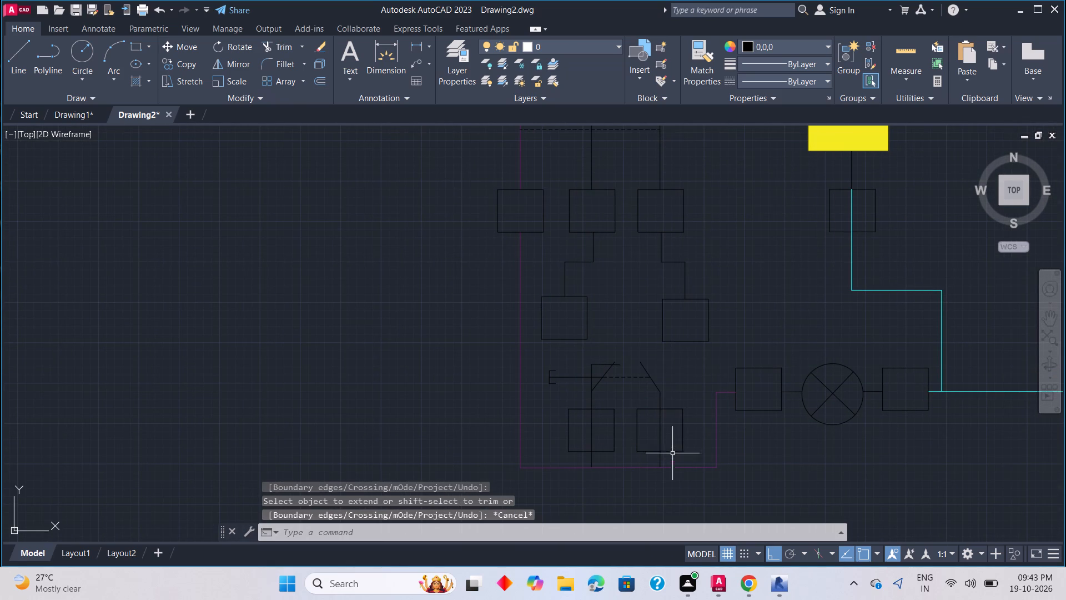
Move the lower switch's right contact, terminal square and wire right until centred beneath the upper right terminal square.
{"action": "left_click", "coordinate": [628, 342]}
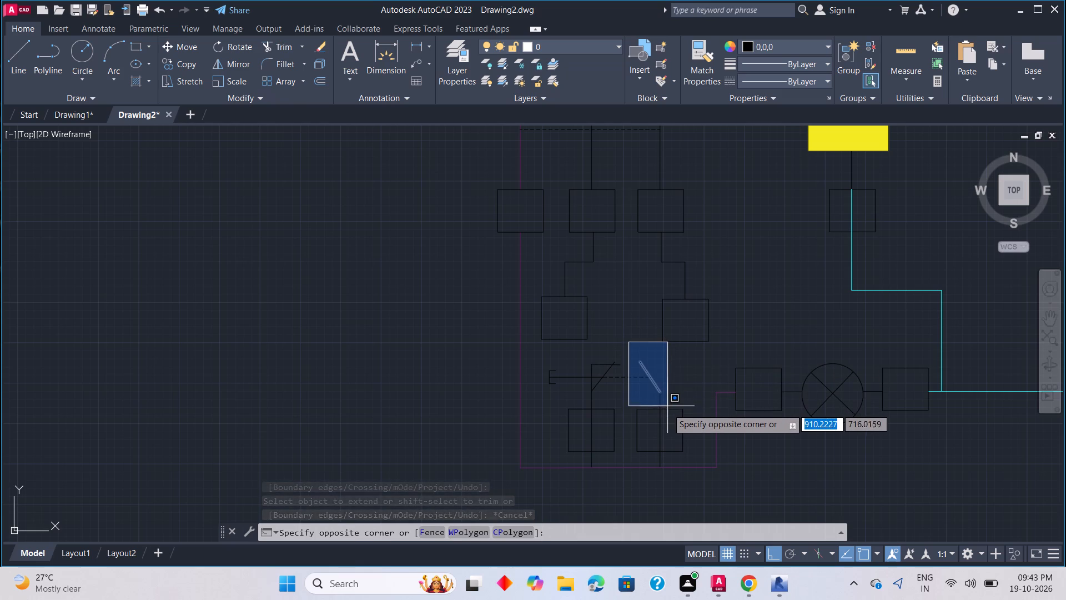
{"action": "left_click", "coordinate": [698, 469]}
{"action": "right_click", "coordinate": [717, 482]}
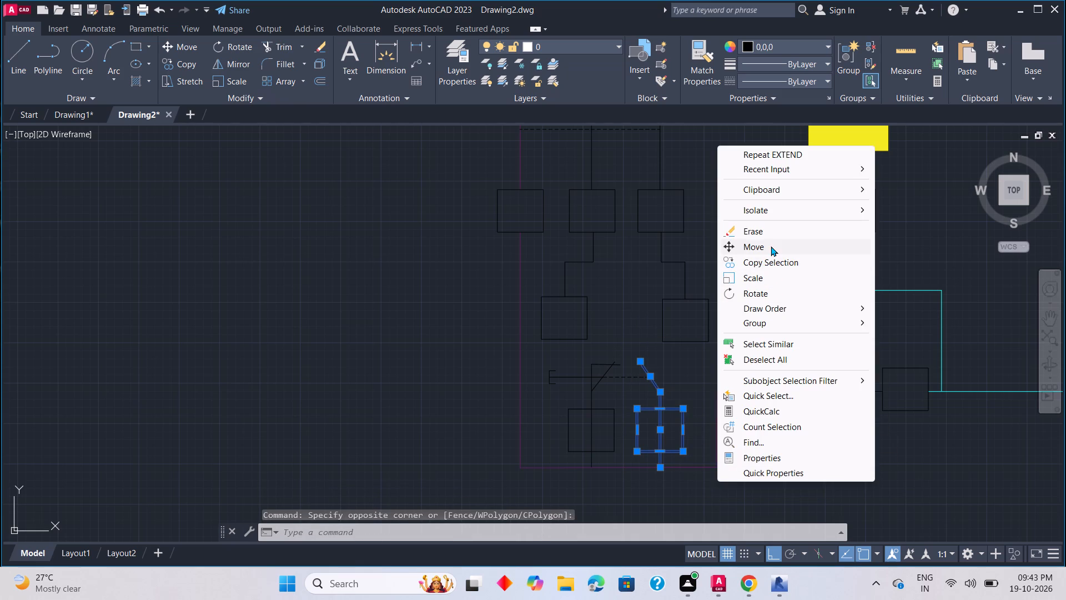
{"action": "left_click", "coordinate": [771, 246]}
{"action": "left_click", "coordinate": [662, 466]}
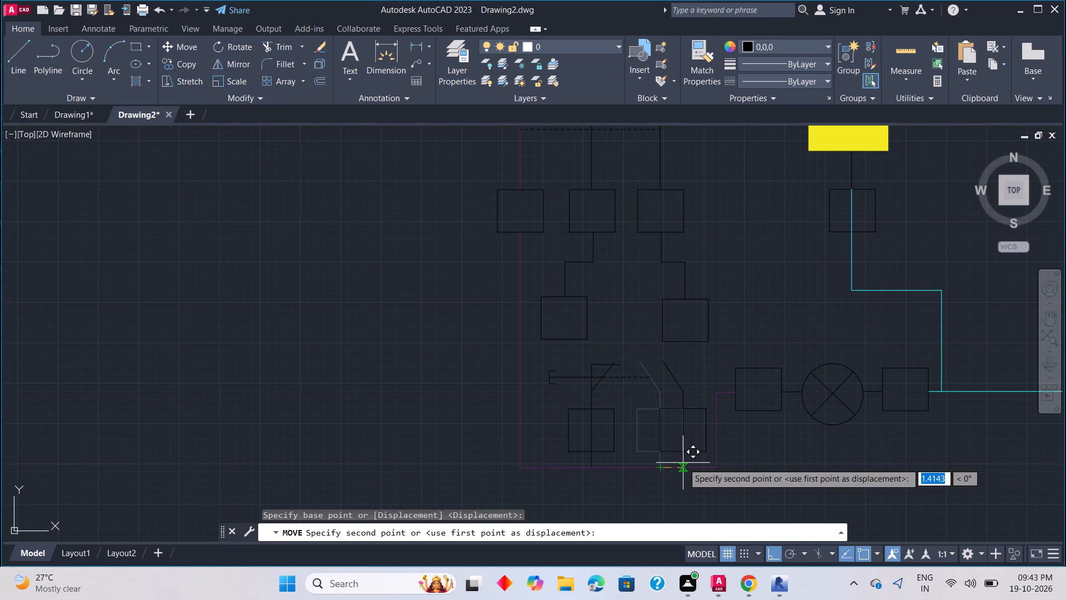
{"action": "left_click", "coordinate": [686, 463]}
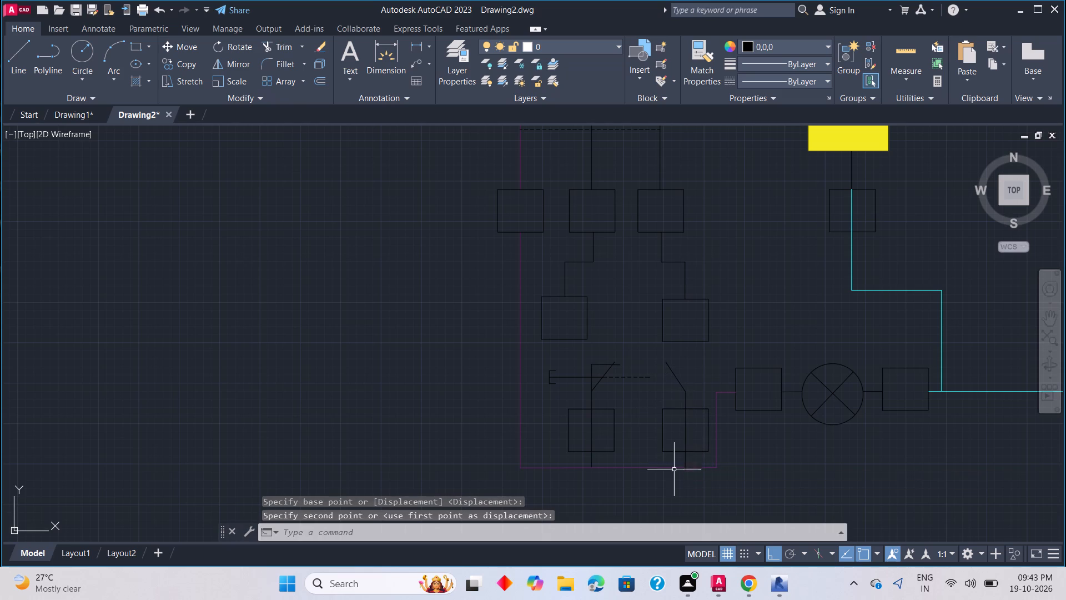
{"action": "key", "text": "Escape"}
Move the lower switch's left contact, actuator, dashed link, terminal square and wire about 1.57 units left, beneath the upper left square.
{"action": "scroll", "coordinate": [716, 469], "scroll_direction": "up", "scroll_amount": 3}
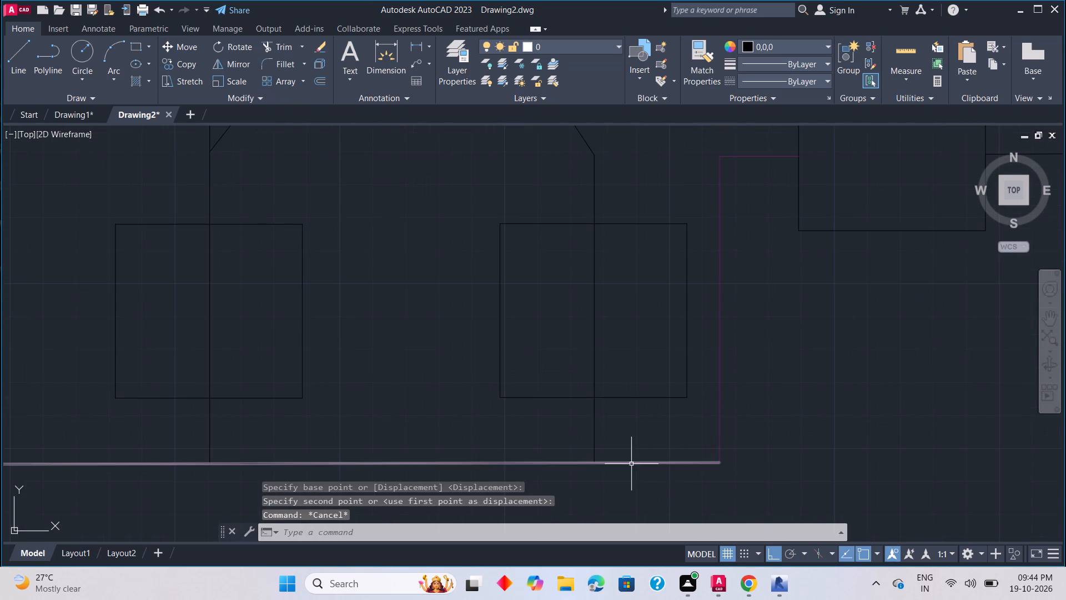
{"action": "scroll", "coordinate": [500, 465], "scroll_direction": "down", "scroll_amount": 3}
{"action": "middle_click_drag", "start_coordinate": [424, 456], "coordinate": [513, 454]}
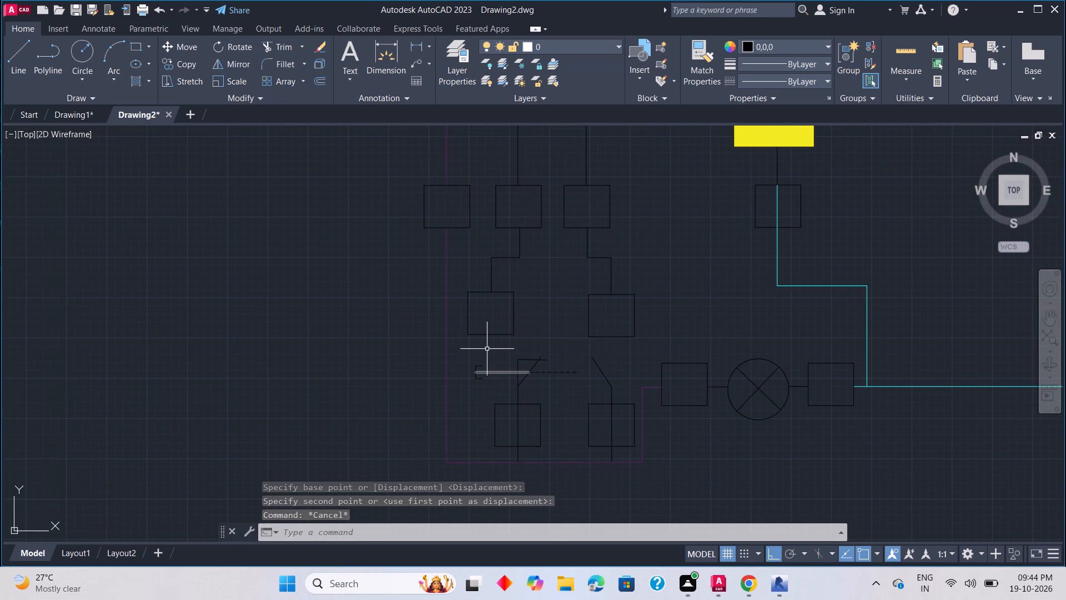
{"action": "left_click", "coordinate": [464, 350]}
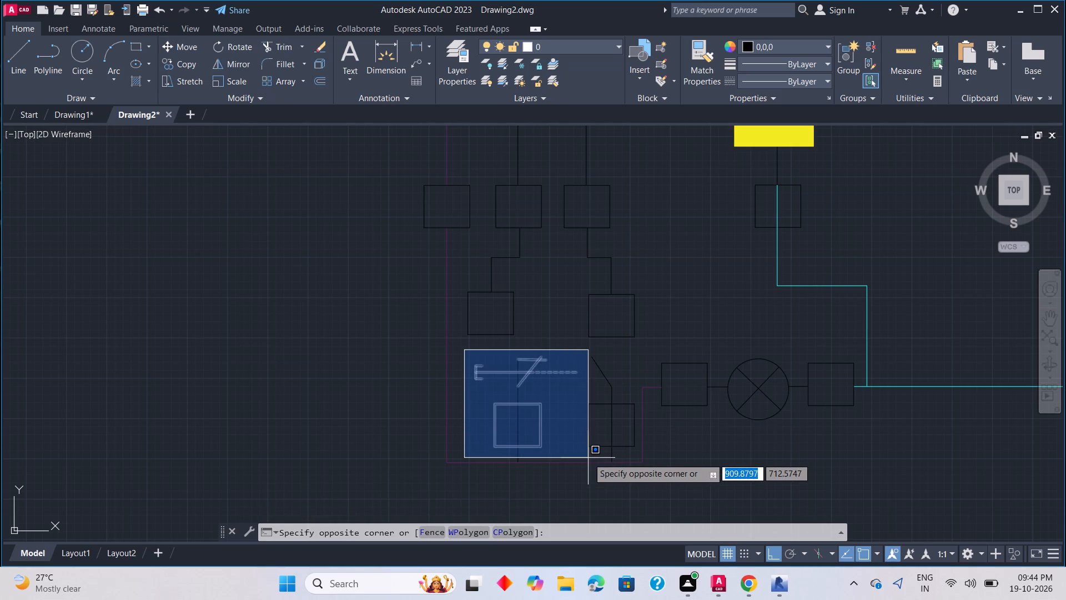
{"action": "left_click", "coordinate": [584, 464]}
{"action": "right_click", "coordinate": [588, 463]}
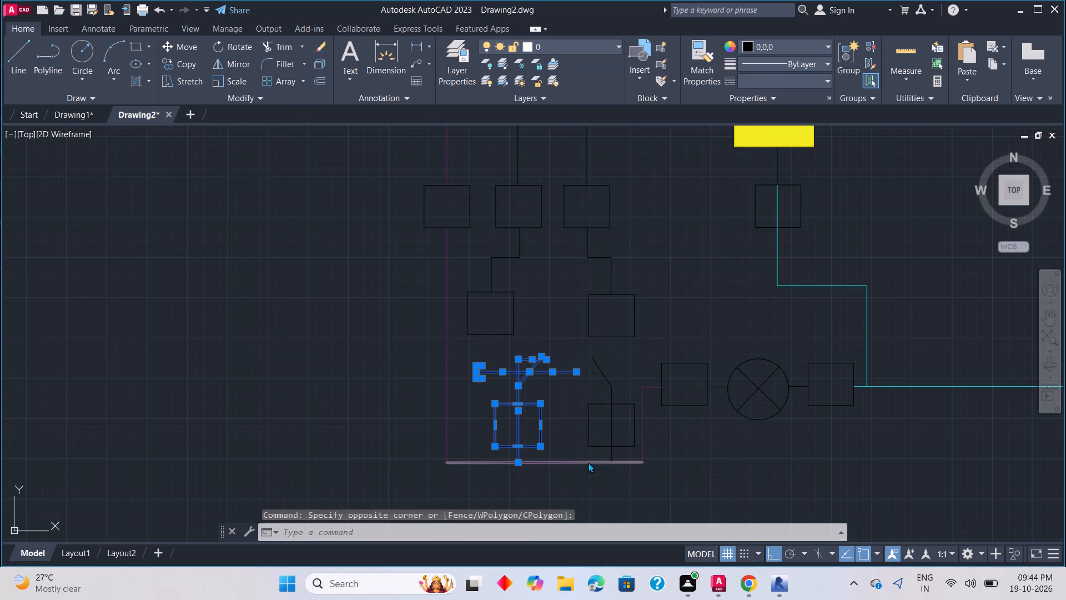
{"action": "left_click", "coordinate": [633, 229]}
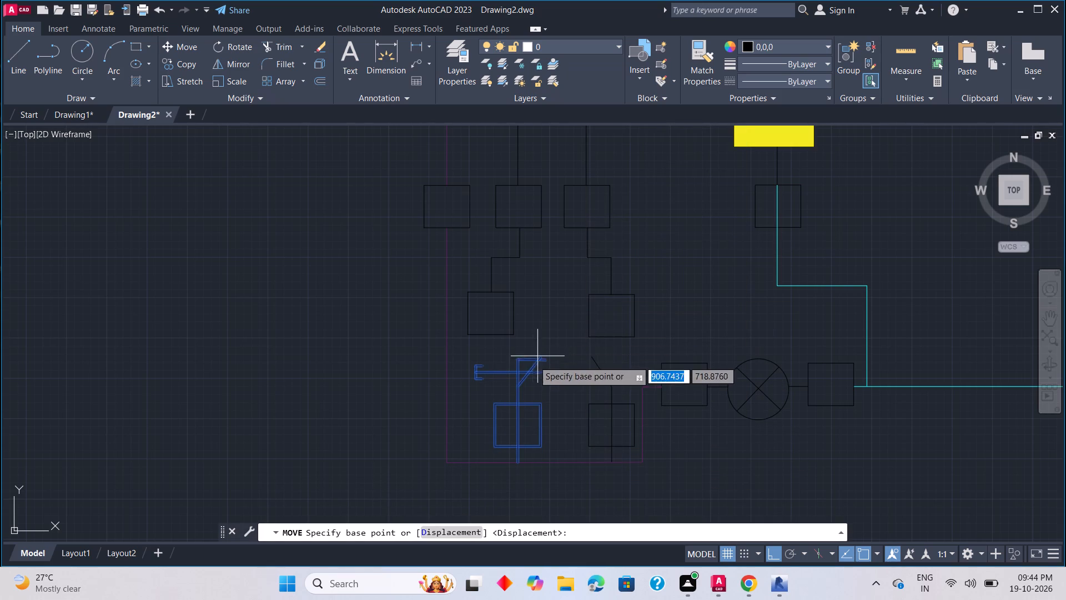
{"action": "left_click_drag", "start_coordinate": [516, 461], "coordinate": [507, 461]}
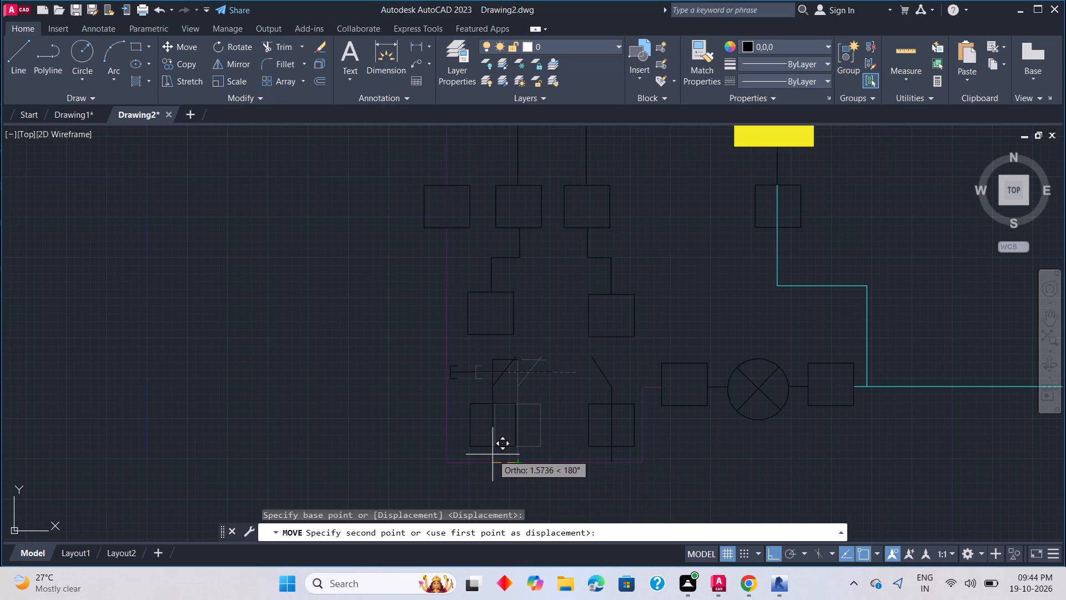
{"action": "left_click", "coordinate": [492, 454]}
{"action": "key", "text": "Escape"}
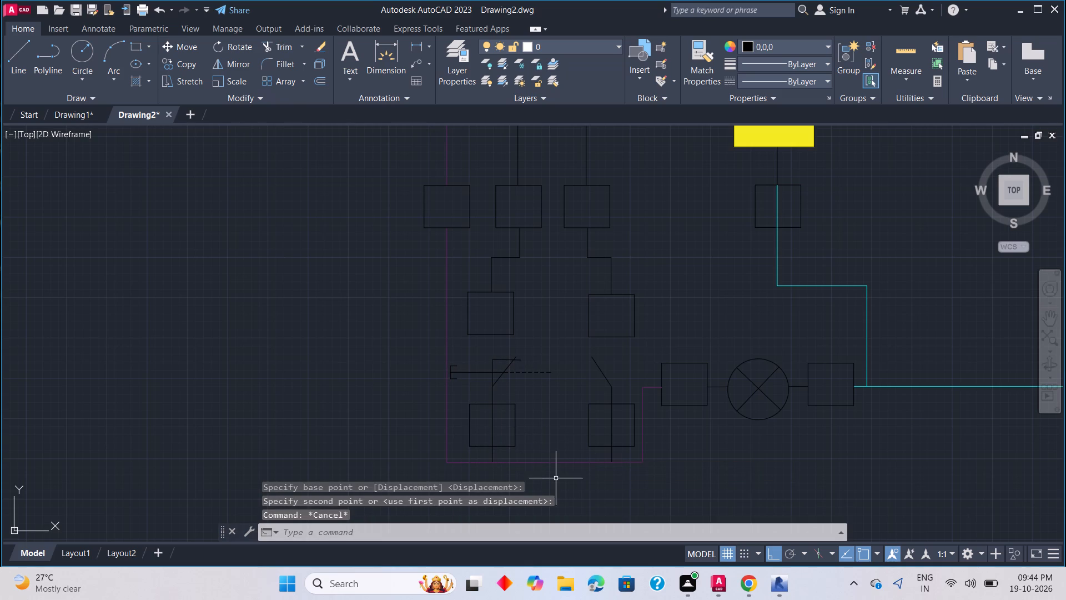
Extend the wires below the switch's left and right lower terminal squares down to the purple bottom wire.
{"action": "middle_click_drag", "start_coordinate": [543, 481], "coordinate": [544, 481]}
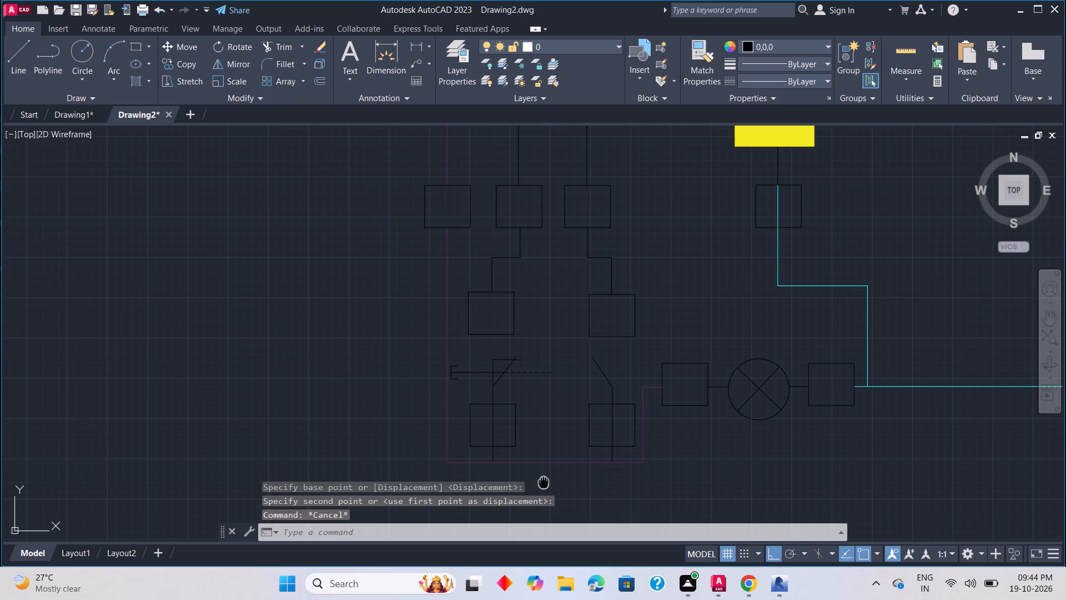
{"action": "middle_click_drag", "start_coordinate": [544, 481], "coordinate": [500, 374]}
{"action": "scroll", "coordinate": [441, 360], "scroll_direction": "up", "scroll_amount": 5}
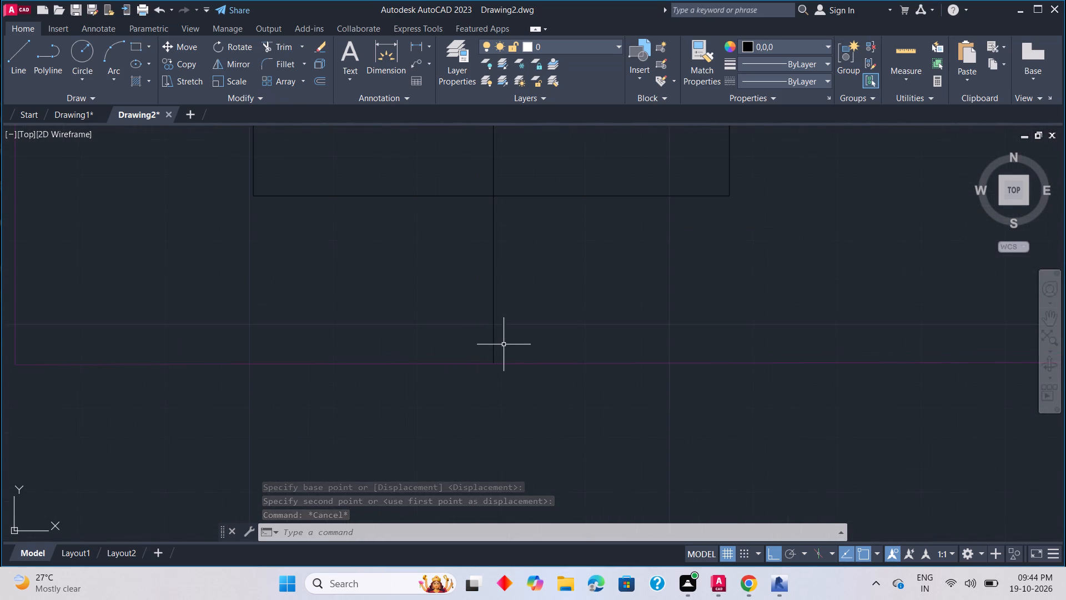
{"action": "scroll", "coordinate": [504, 344], "scroll_direction": "up", "scroll_amount": 4}
{"action": "key", "text": "e"}
{"action": "key", "text": "x"}
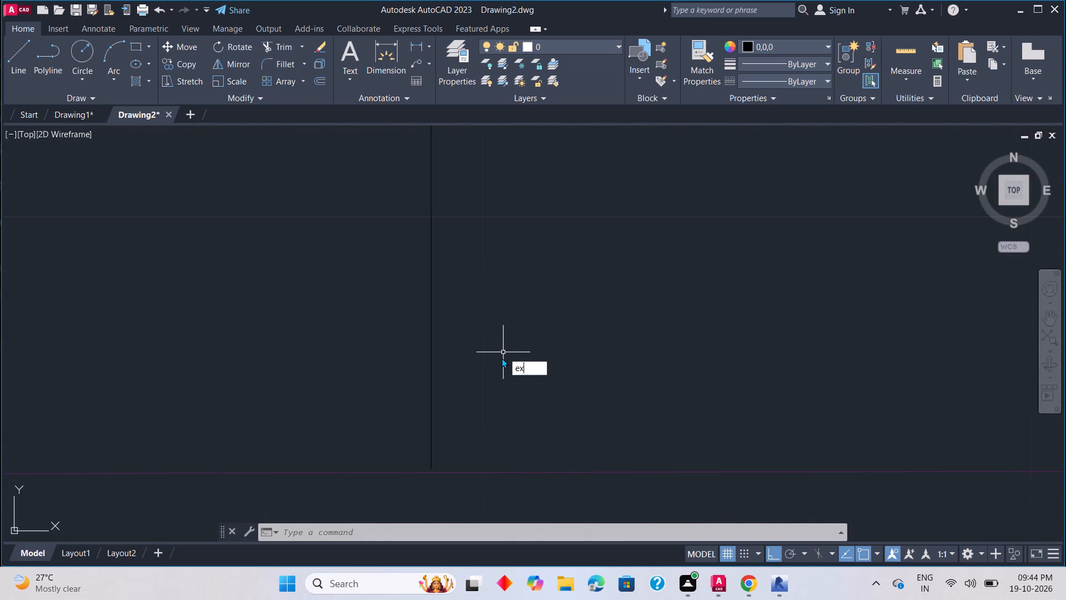
{"action": "key", "text": "space"}
{"action": "left_click", "coordinate": [430, 386]}
{"action": "scroll", "coordinate": [562, 388], "scroll_direction": "down", "scroll_amount": 4}
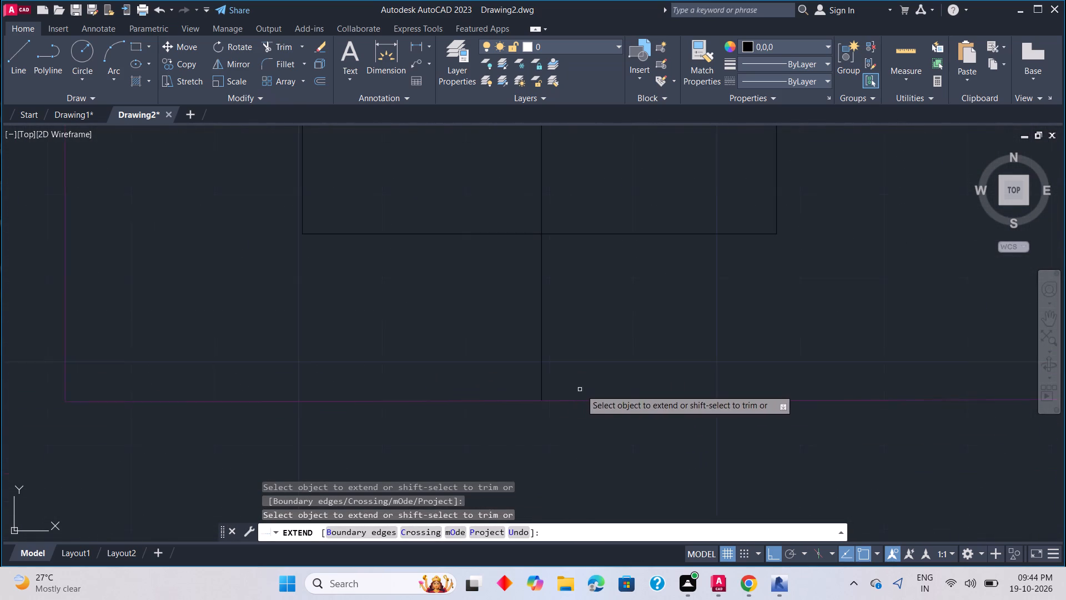
{"action": "scroll", "coordinate": [594, 390], "scroll_direction": "down", "scroll_amount": 2}
{"action": "scroll", "coordinate": [706, 367], "scroll_direction": "down", "scroll_amount": 3}
{"action": "middle_click_drag", "start_coordinate": [724, 364], "coordinate": [360, 422]}
{"action": "scroll", "coordinate": [414, 411], "scroll_direction": "up", "scroll_amount": 3}
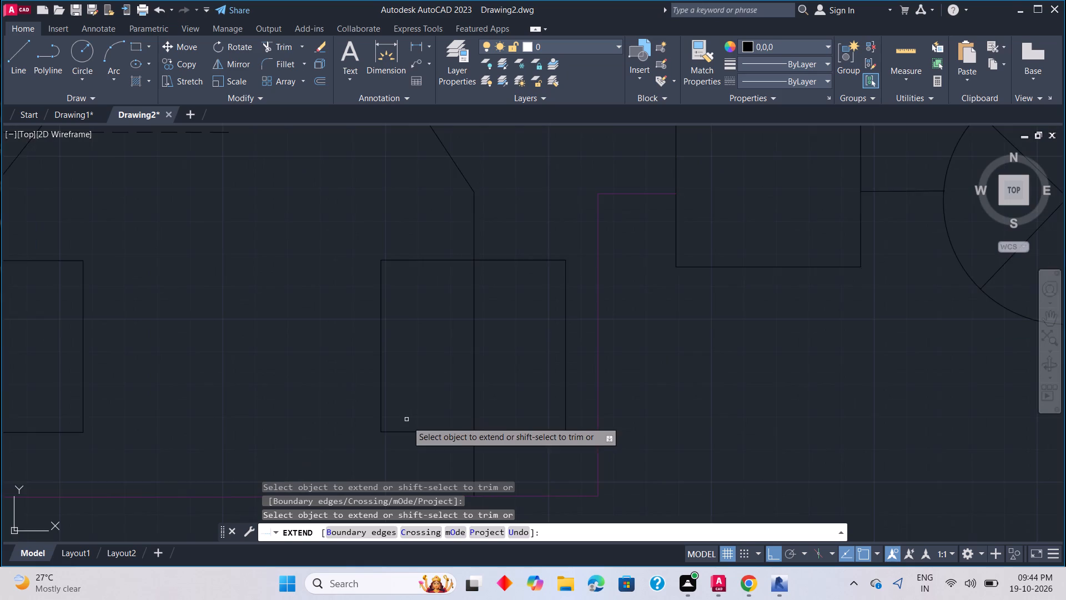
{"action": "scroll", "coordinate": [413, 426], "scroll_direction": "up", "scroll_amount": 2}
{"action": "middle_click_drag", "start_coordinate": [486, 455], "coordinate": [521, 243]}
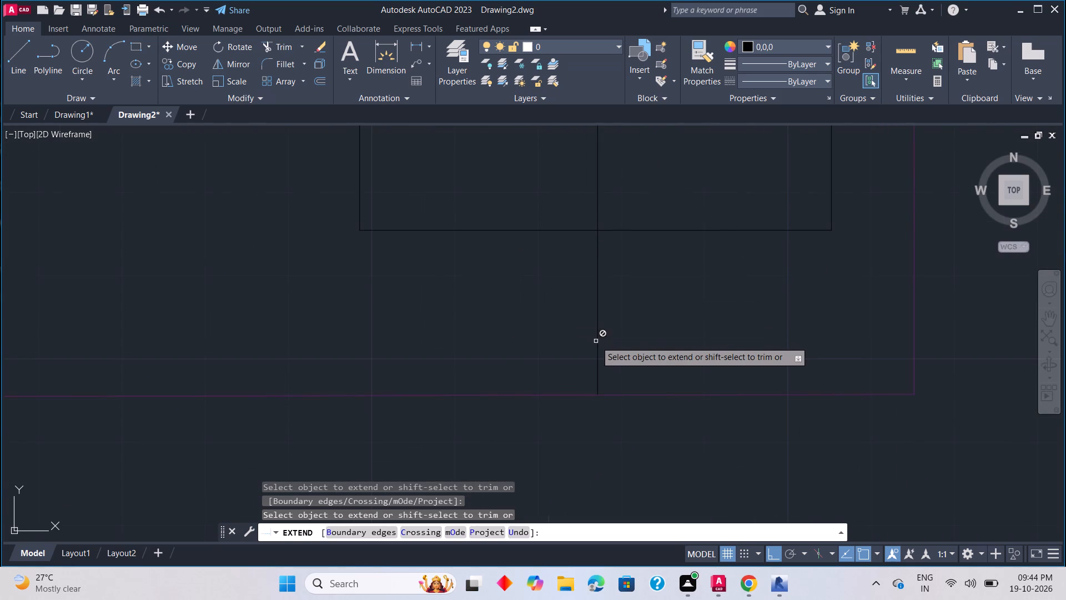
{"action": "left_click", "coordinate": [597, 339]}
{"action": "key", "text": "Escape"}
{"action": "key", "text": "Escape"}
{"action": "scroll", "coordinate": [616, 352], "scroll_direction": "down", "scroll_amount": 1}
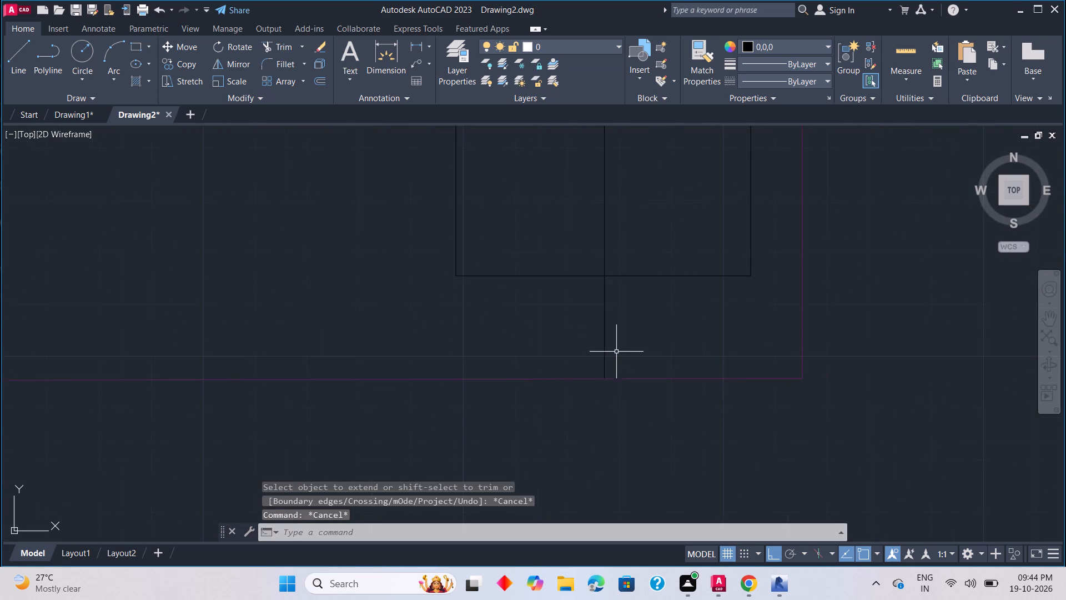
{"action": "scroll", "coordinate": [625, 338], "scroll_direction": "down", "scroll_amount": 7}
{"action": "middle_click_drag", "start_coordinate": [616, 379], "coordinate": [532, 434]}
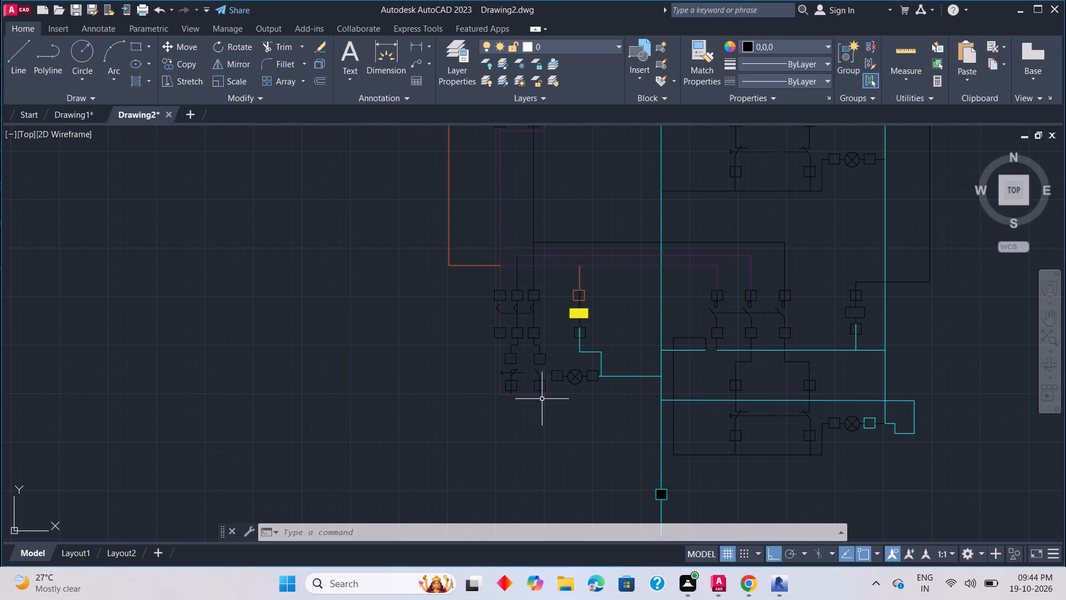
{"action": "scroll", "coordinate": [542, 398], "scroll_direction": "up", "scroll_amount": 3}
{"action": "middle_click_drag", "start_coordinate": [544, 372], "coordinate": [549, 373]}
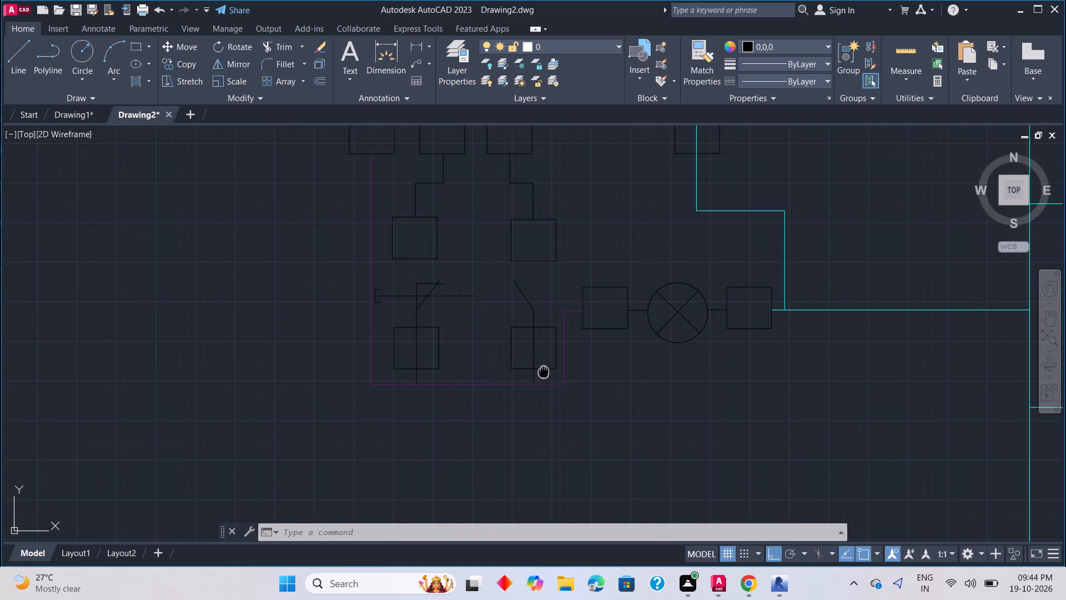
Trim the wire segments crossing the inside of the lower-left switch's two lower terminal squares.
{"action": "middle_click_drag", "start_coordinate": [549, 373], "coordinate": [556, 393]}
{"action": "scroll", "coordinate": [547, 406], "scroll_direction": "up", "scroll_amount": 2}
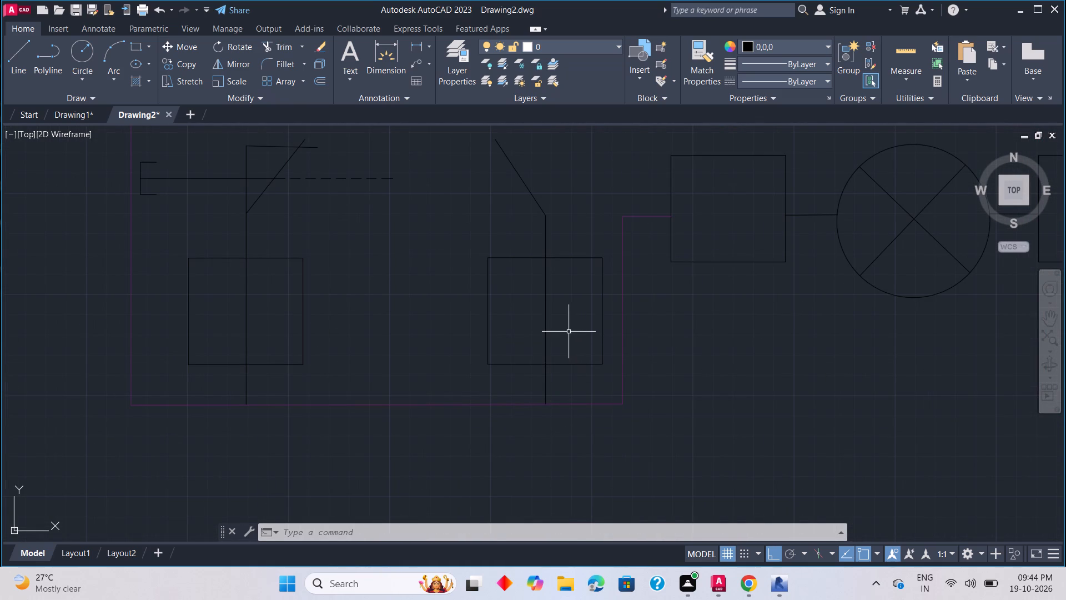
{"action": "type", "text": "trv"}
{"action": "key", "text": "space"}
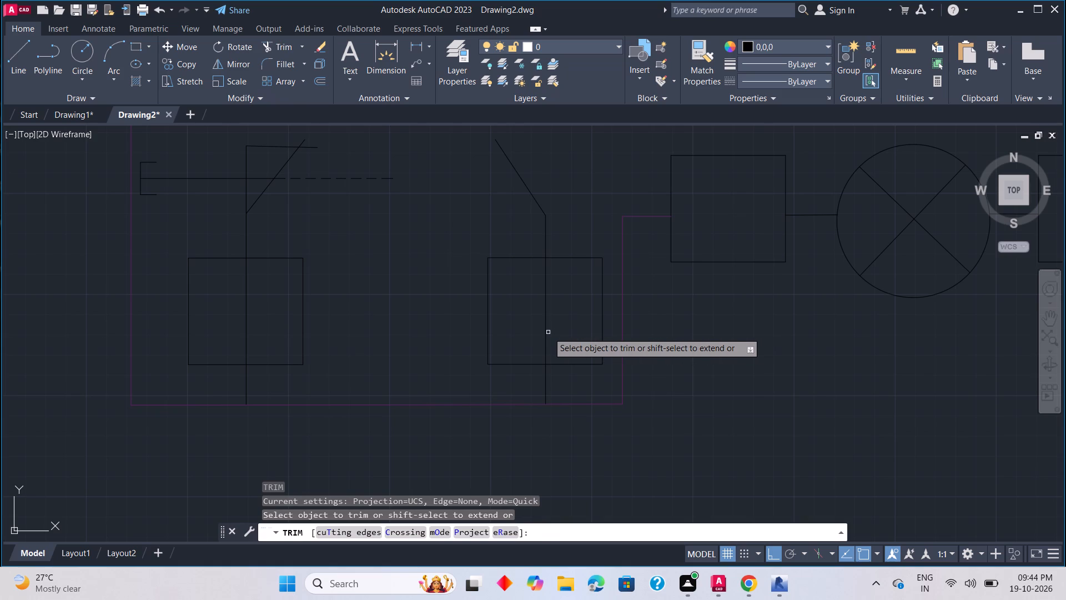
{"action": "left_click", "coordinate": [544, 328]}
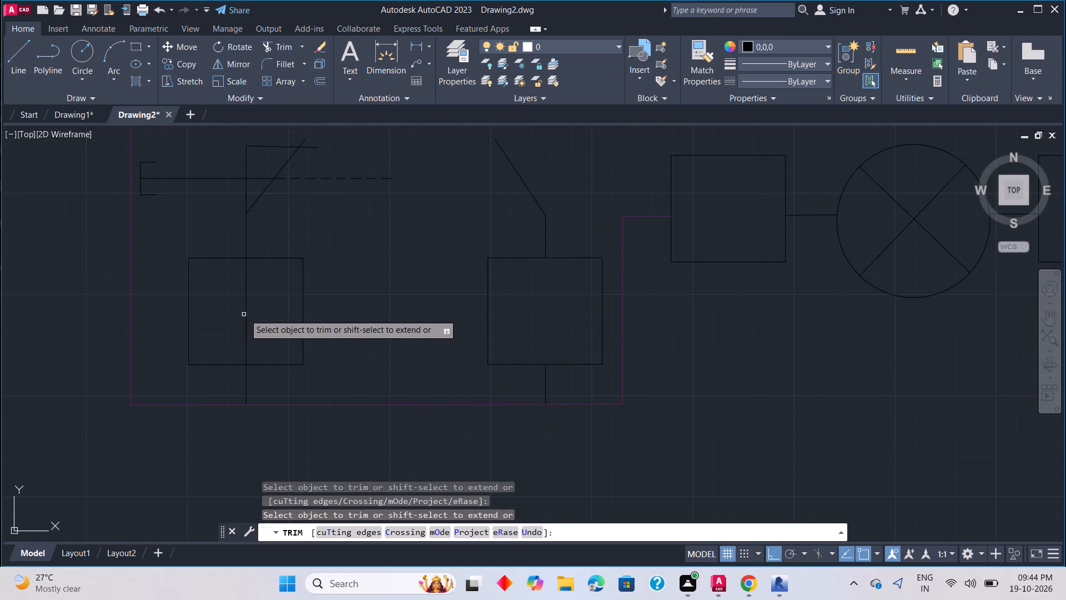
{"action": "left_click", "coordinate": [246, 313]}
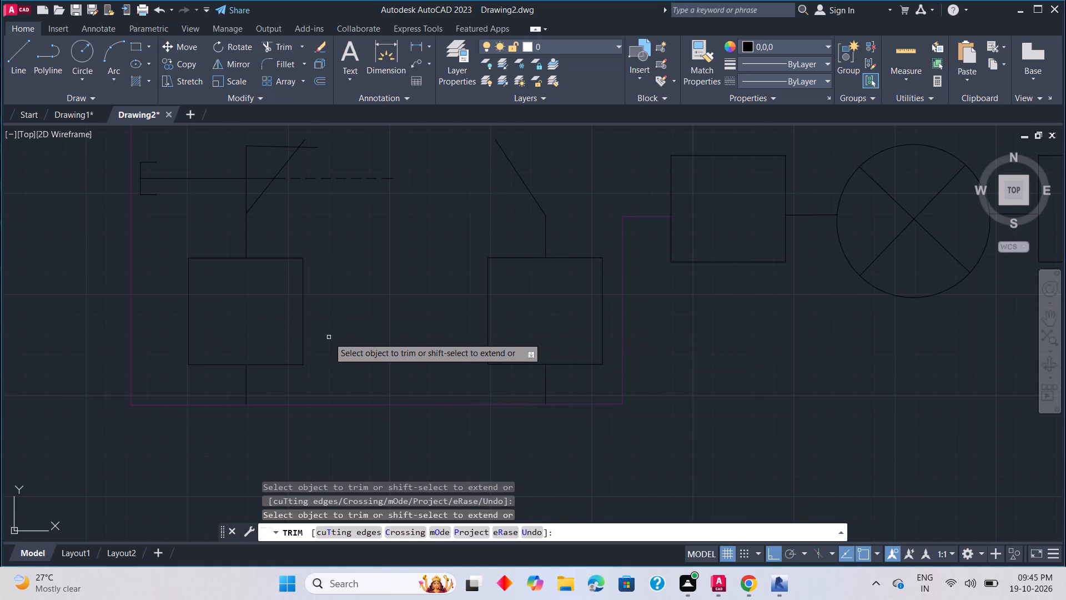
{"action": "key", "text": "Escape"}
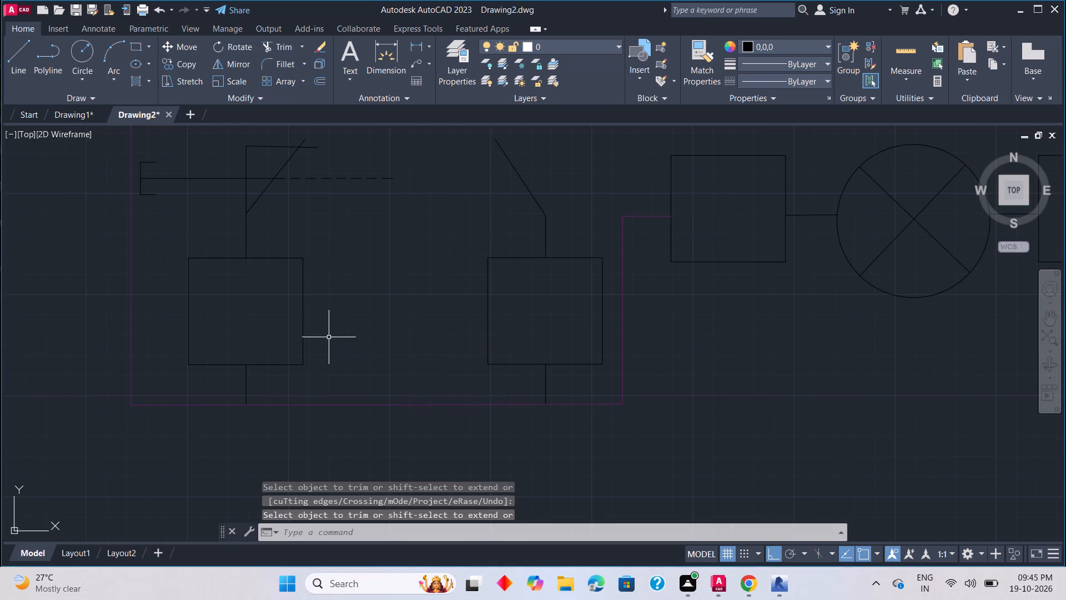
Hatch the lower-left switch's four terminal squares and the adjacent lamp's left terminal square with solid 0,0,0 black.
{"action": "type", "text": "h"}
{"action": "key", "text": "space"}
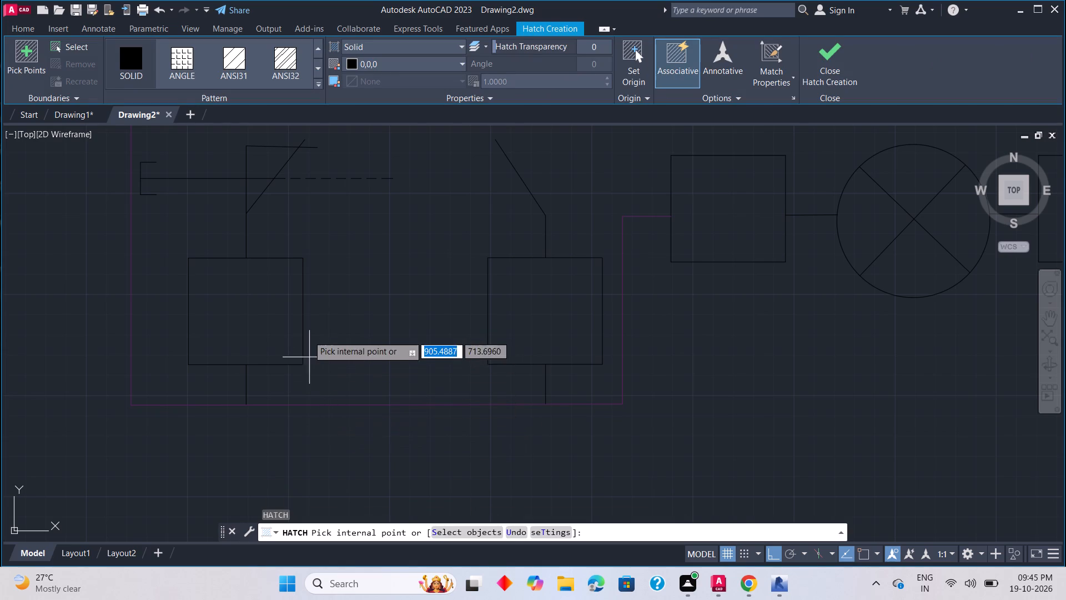
{"action": "left_click", "coordinate": [262, 309]}
{"action": "left_click", "coordinate": [557, 288]}
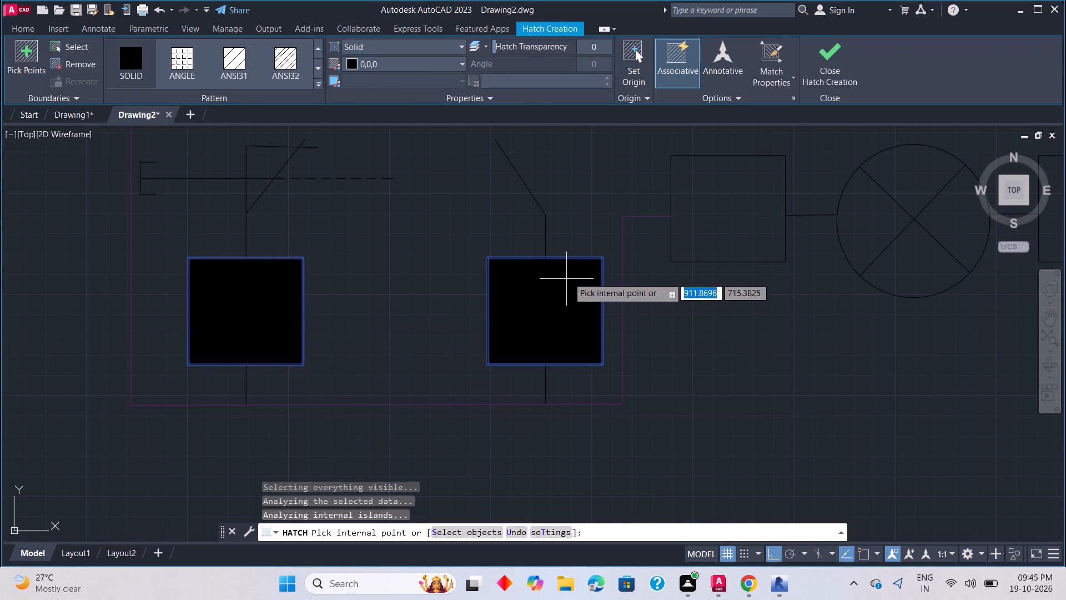
{"action": "middle_click", "coordinate": [706, 201]}
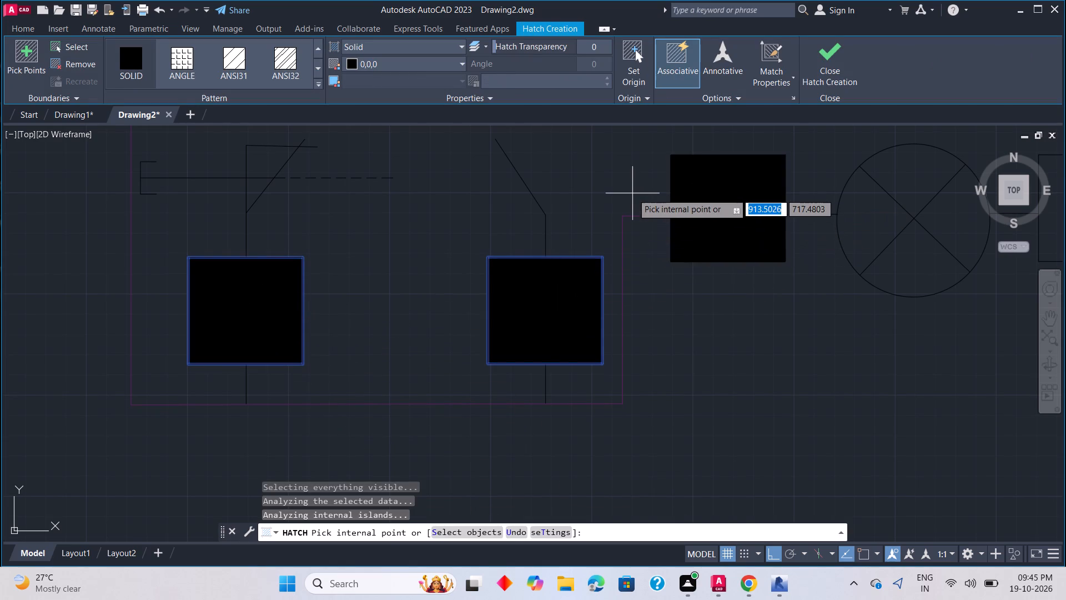
{"action": "scroll", "coordinate": [632, 196], "scroll_direction": "down", "scroll_amount": 2}
{"action": "middle_click_drag", "start_coordinate": [612, 203], "coordinate": [405, 357]}
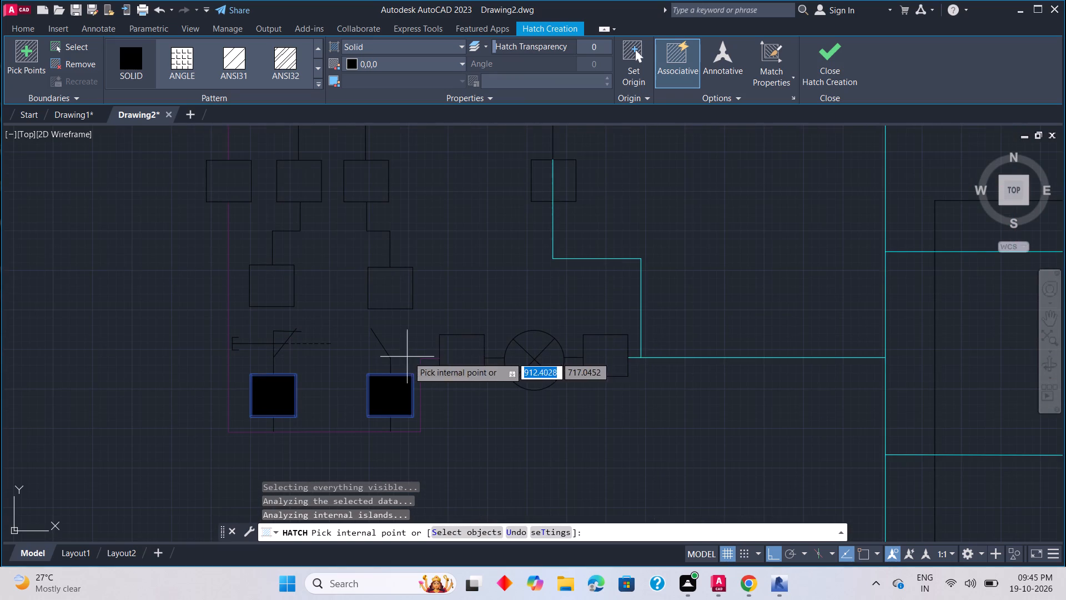
{"action": "left_click", "coordinate": [454, 350]}
{"action": "left_click", "coordinate": [392, 280]}
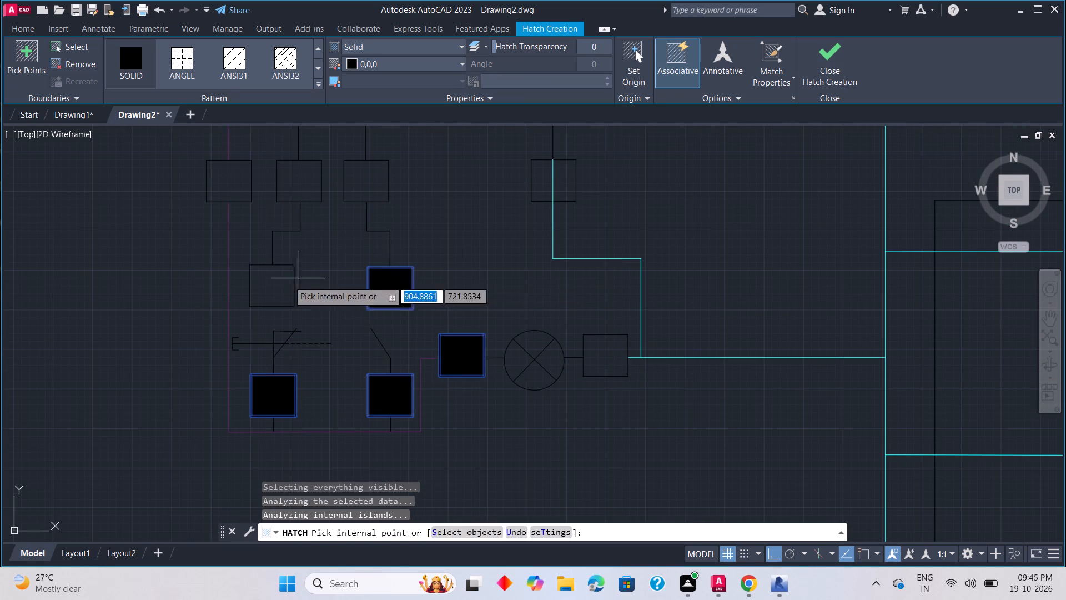
{"action": "left_click", "coordinate": [270, 283]}
Add solid black hatch to the lower-left breaker's three lower squares, the square below the yellow fuse and the lamp's right square.
{"action": "left_click", "coordinate": [290, 170]}
{"action": "left_click", "coordinate": [241, 177]}
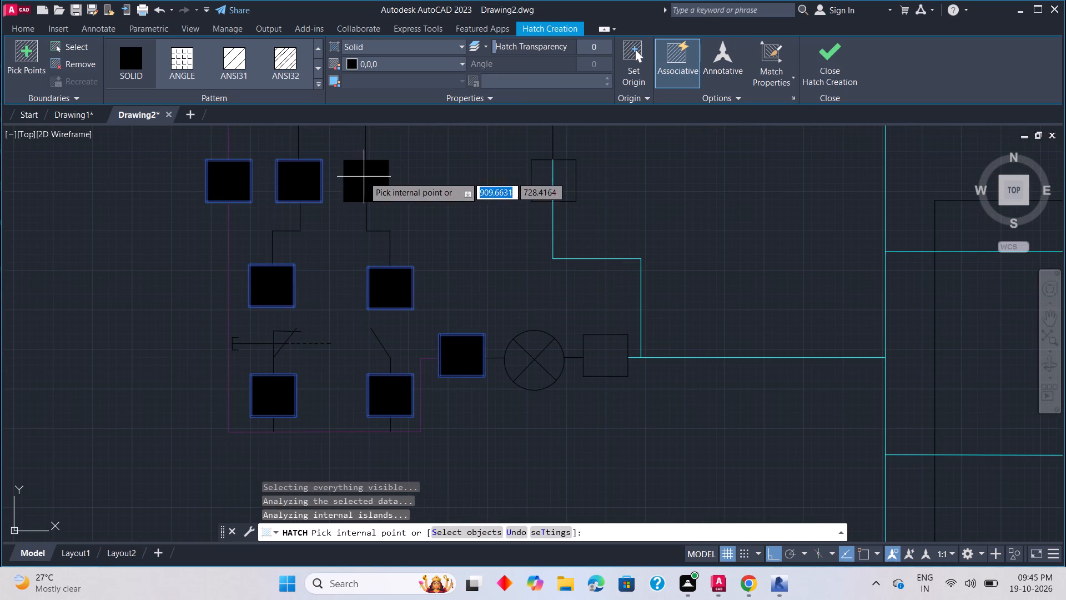
{"action": "left_click", "coordinate": [364, 177]}
{"action": "left_click", "coordinate": [542, 178]}
{"action": "left_click", "coordinate": [558, 177]}
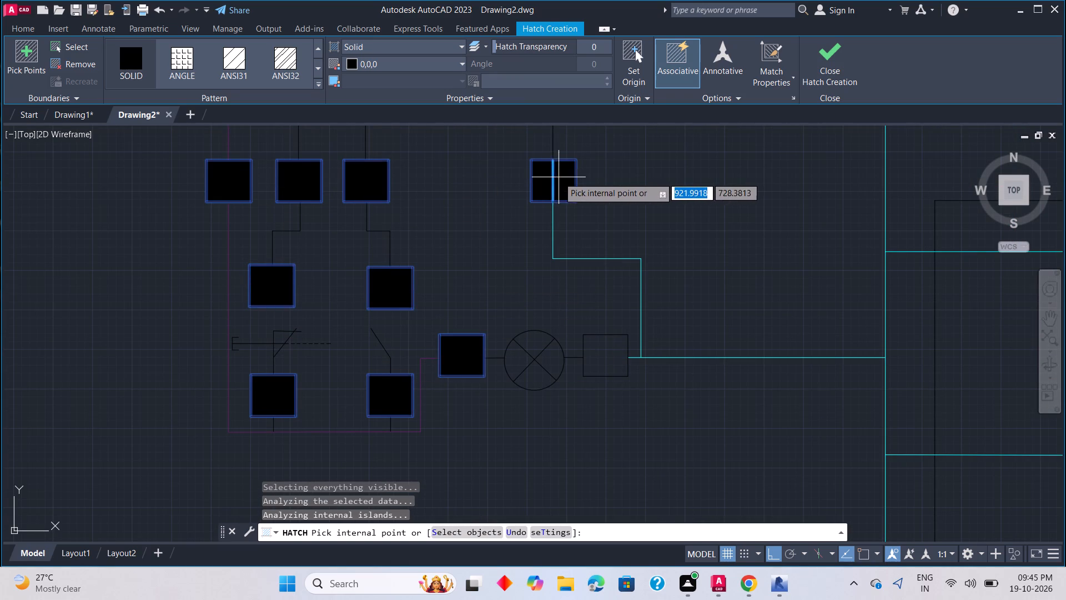
{"action": "left_click", "coordinate": [606, 342]}
Add solid black hatch to both halves of all four terminal squares on the lower-right two-contact switch.
{"action": "scroll", "coordinate": [619, 303], "scroll_direction": "down", "scroll_amount": 4}
{"action": "scroll", "coordinate": [653, 372], "scroll_direction": "up", "scroll_amount": 2}
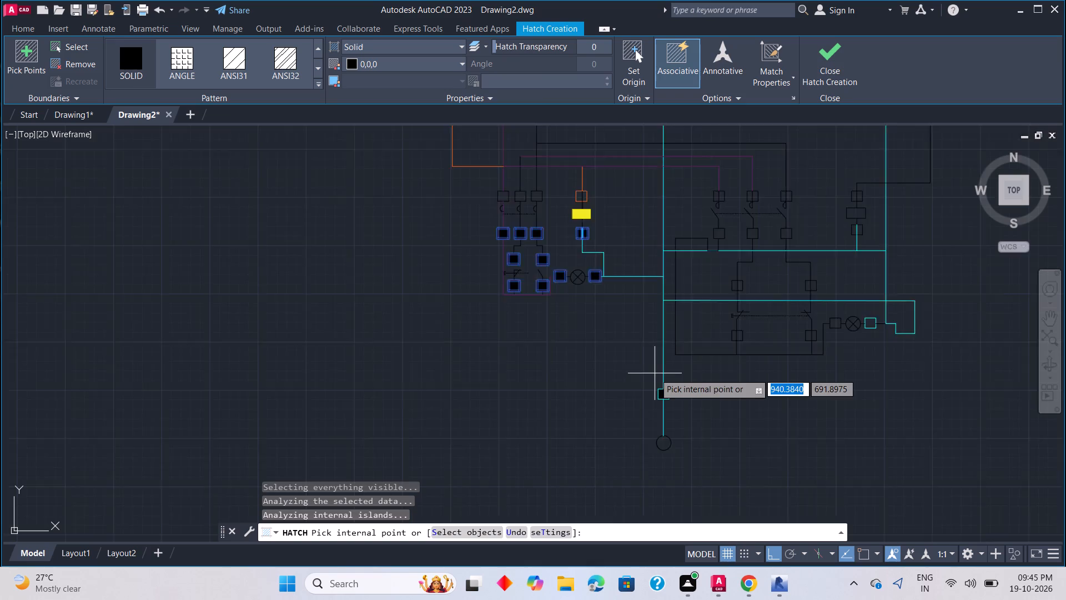
{"action": "middle_click_drag", "start_coordinate": [656, 362], "coordinate": [333, 403]}
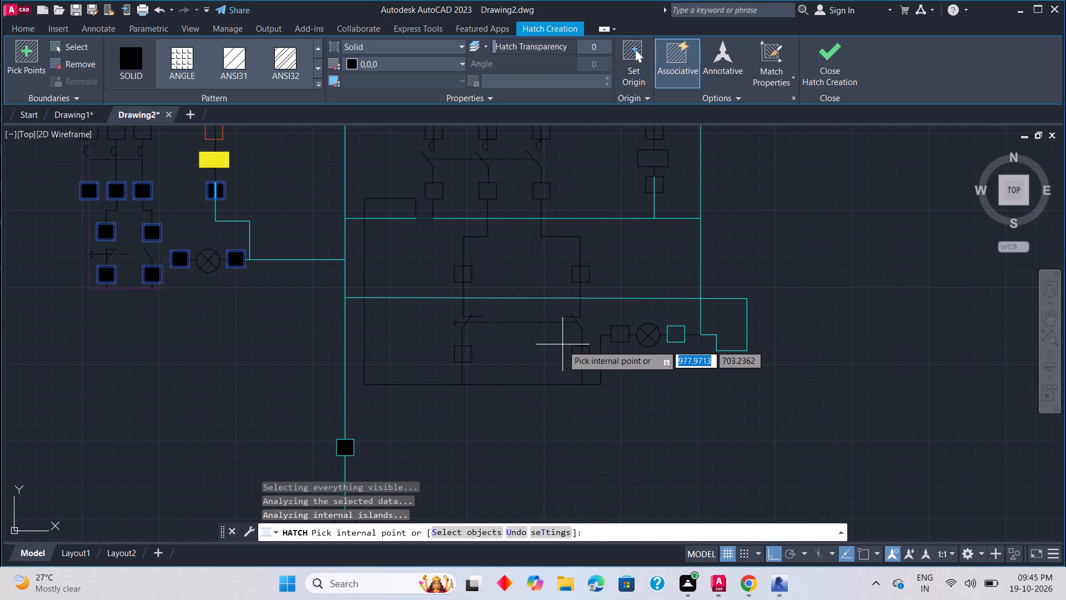
{"action": "left_click", "coordinate": [577, 349]}
{"action": "left_click", "coordinate": [586, 348]}
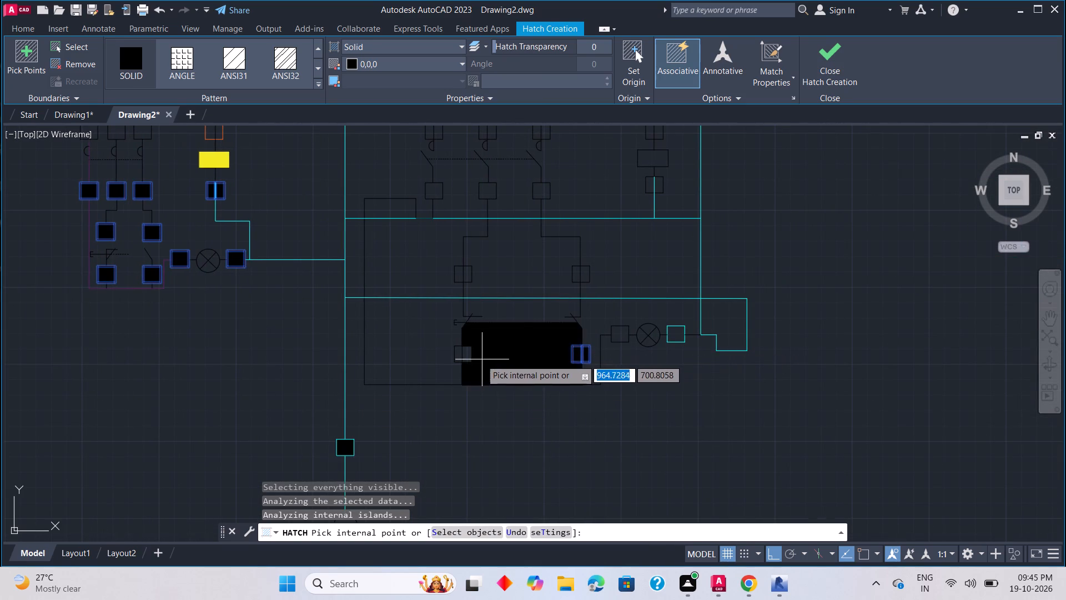
{"action": "left_click", "coordinate": [460, 352]}
{"action": "left_click", "coordinate": [467, 350]}
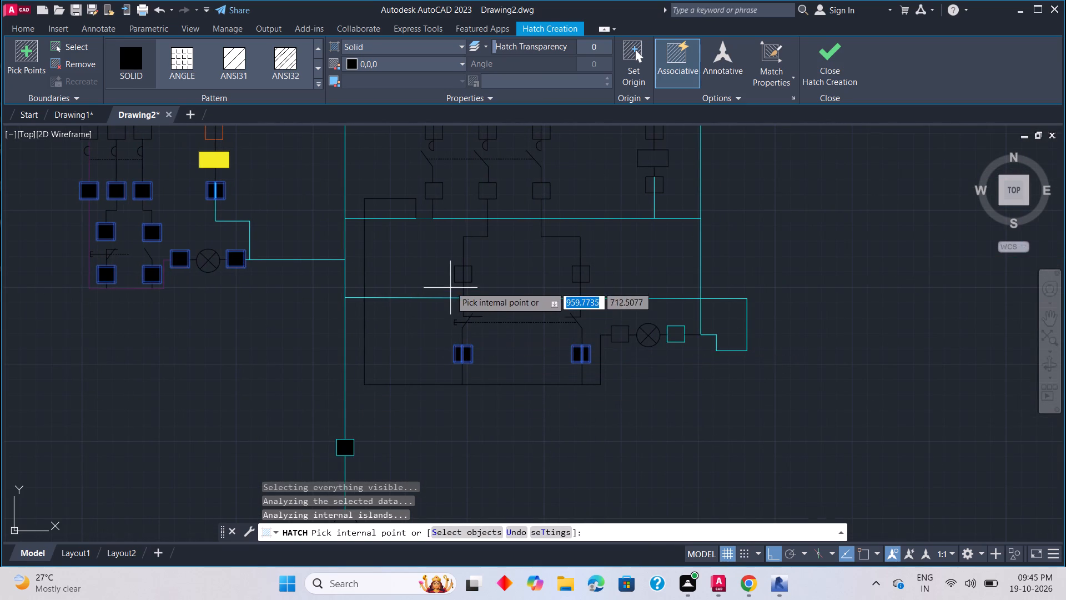
{"action": "left_click", "coordinate": [458, 274]}
{"action": "left_click", "coordinate": [470, 275]}
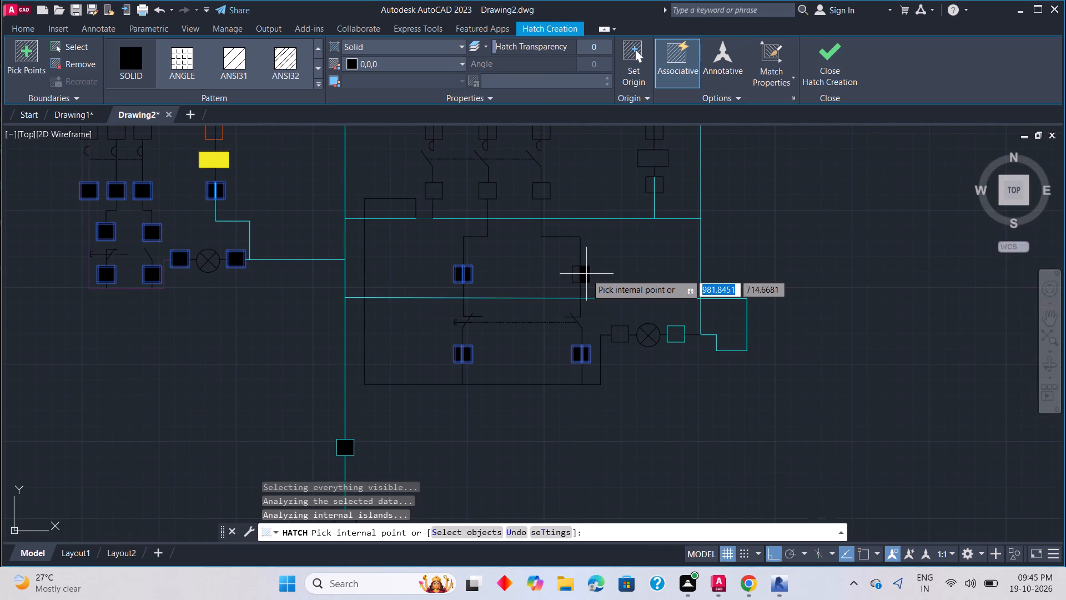
{"action": "left_click", "coordinate": [586, 274]}
{"action": "left_click", "coordinate": [579, 277]}
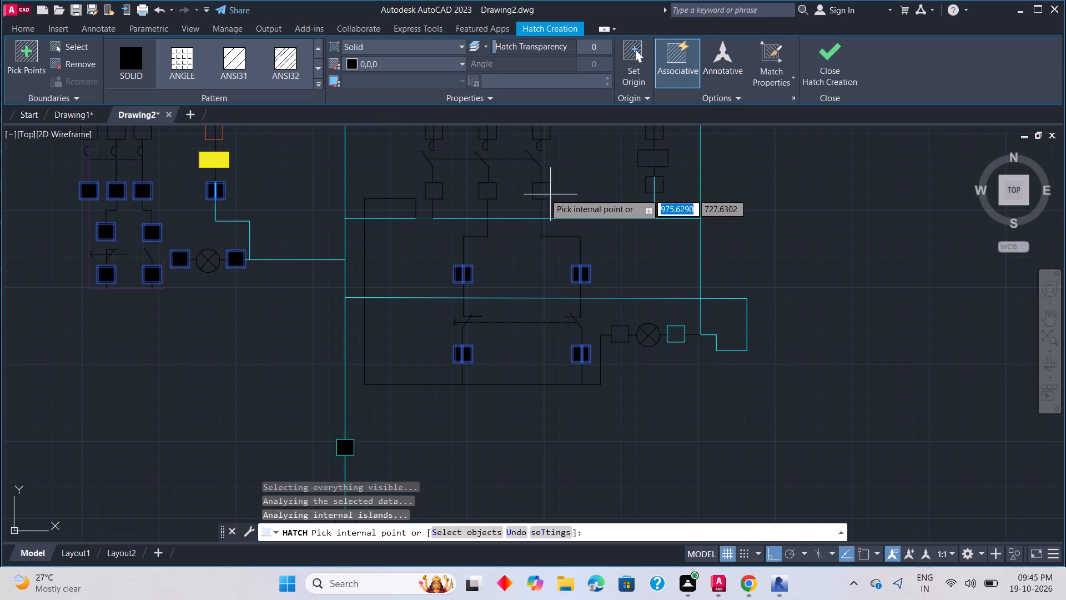
Fill the lower-right three-pole breaker's lower and upper terminal squares and its three contact semicircles with solid black hatch.
{"action": "left_click", "coordinate": [542, 192]}
{"action": "left_click", "coordinate": [489, 192]}
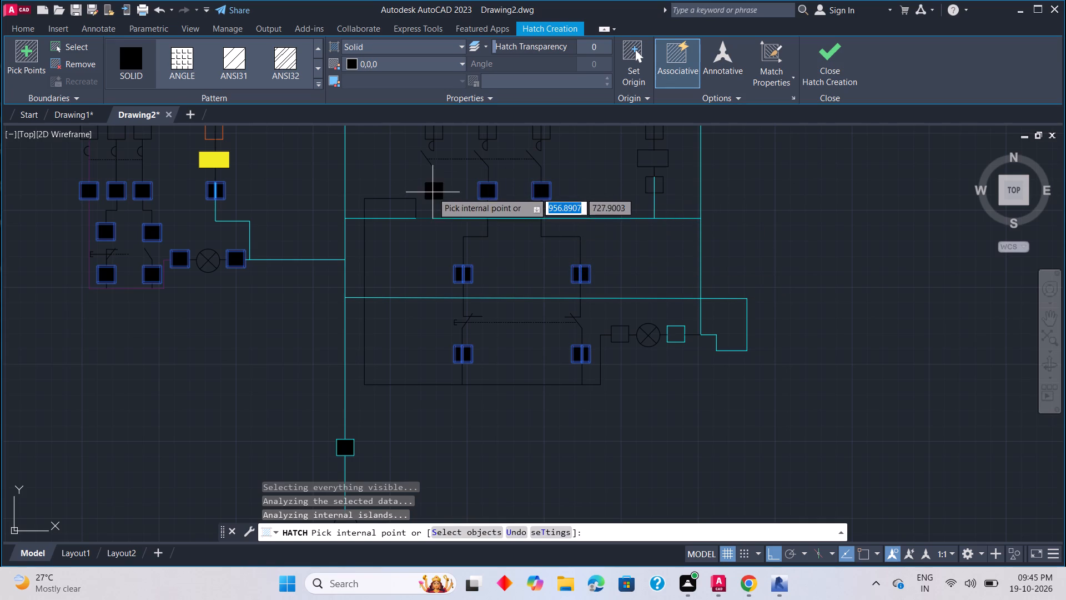
{"action": "left_click", "coordinate": [433, 192]}
{"action": "middle_click_drag", "start_coordinate": [450, 181], "coordinate": [443, 319]}
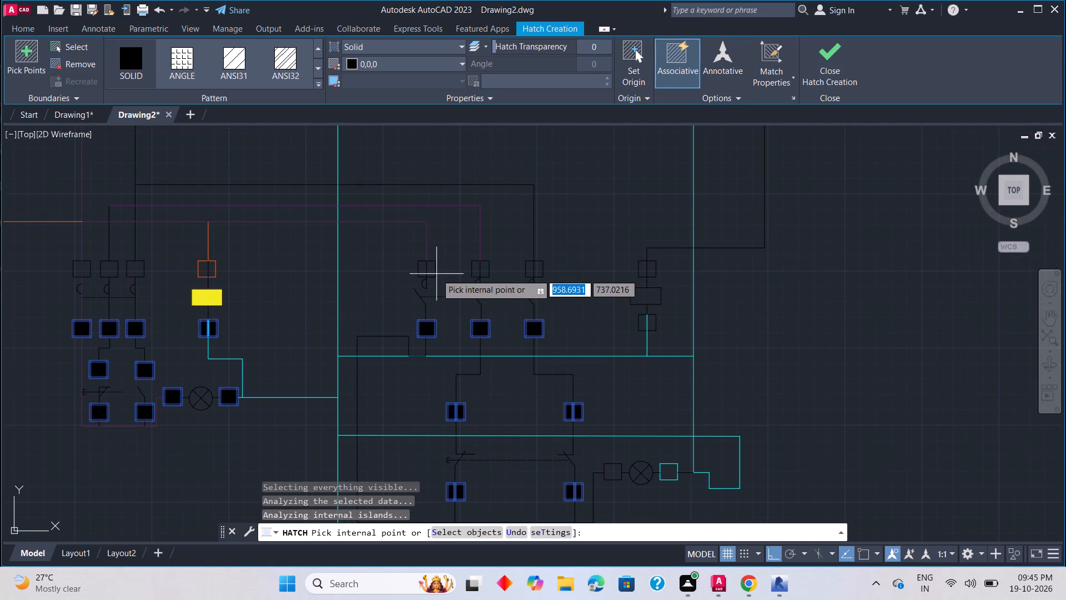
{"action": "scroll", "coordinate": [430, 268], "scroll_direction": "up", "scroll_amount": 3}
{"action": "left_click", "coordinate": [430, 267]}
{"action": "left_click", "coordinate": [402, 268]}
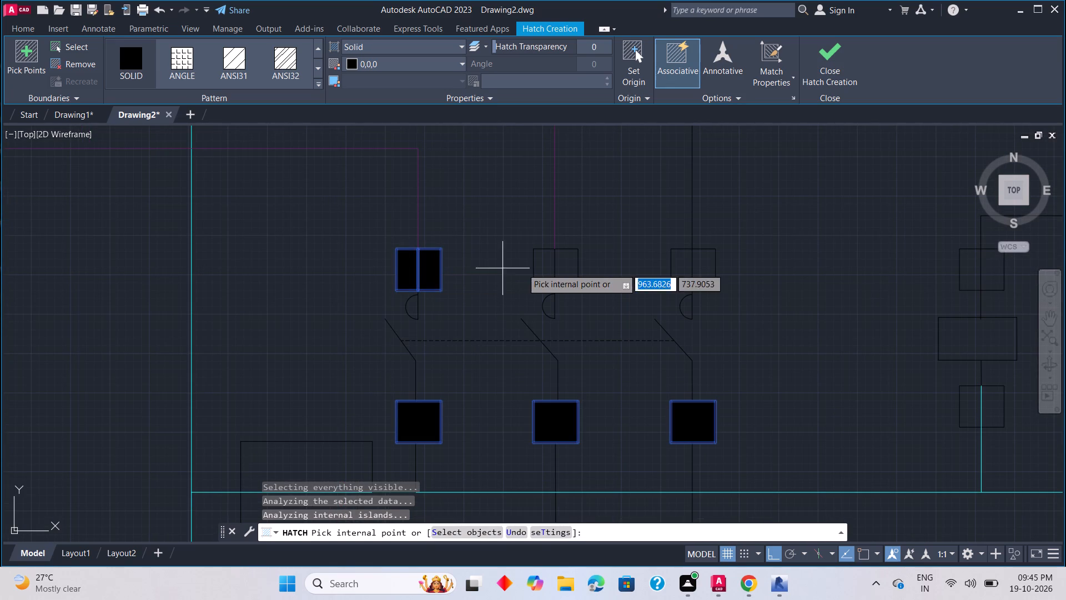
{"action": "left_click", "coordinate": [544, 264]}
{"action": "left_click", "coordinate": [575, 263]}
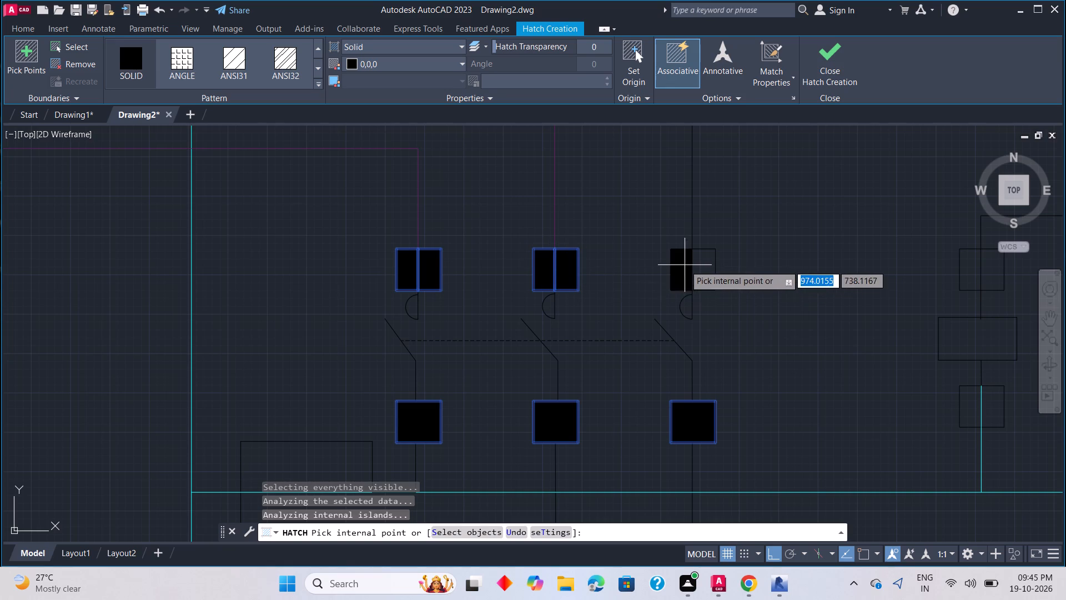
{"action": "left_click", "coordinate": [685, 265]}
{"action": "left_click", "coordinate": [708, 269]}
{"action": "left_click", "coordinate": [688, 304]}
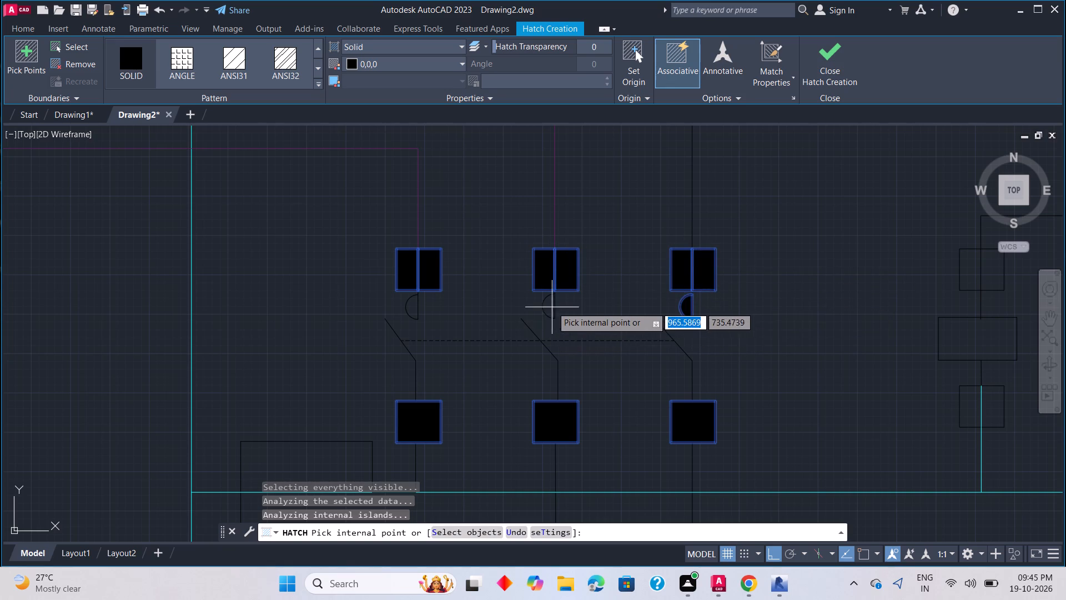
{"action": "left_click", "coordinate": [549, 309]}
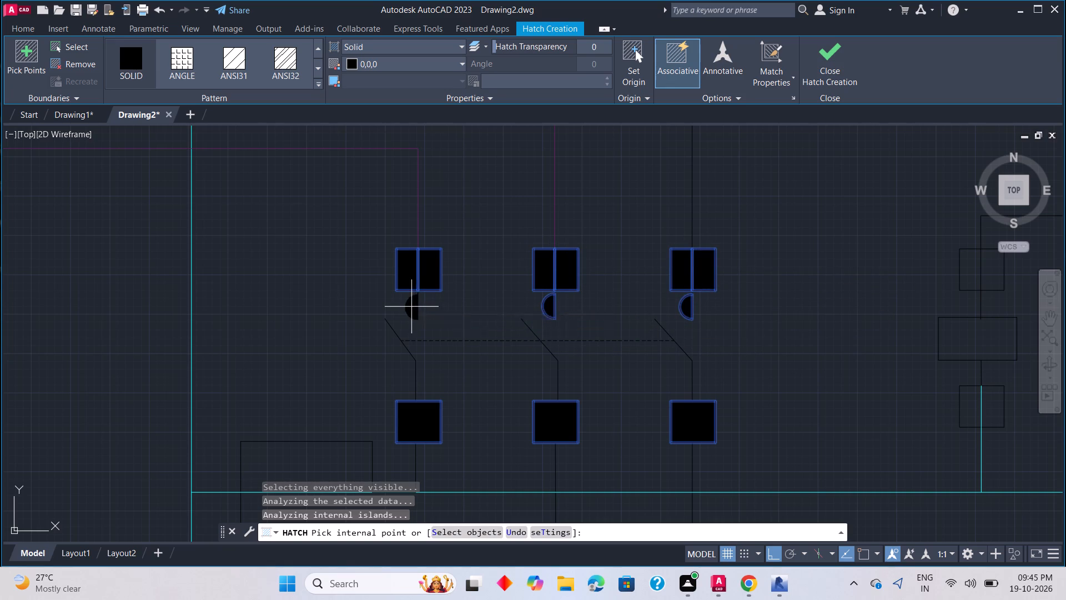
{"action": "left_click", "coordinate": [411, 307]}
Fill the lower-right fuse rectangle and both halves of the terminal squares above and below it with solid black hatch.
{"action": "scroll", "coordinate": [555, 322], "scroll_direction": "down", "scroll_amount": 3}
{"action": "middle_click_drag", "start_coordinate": [656, 324], "coordinate": [448, 351]}
{"action": "scroll", "coordinate": [480, 341], "scroll_direction": "up", "scroll_amount": 1}
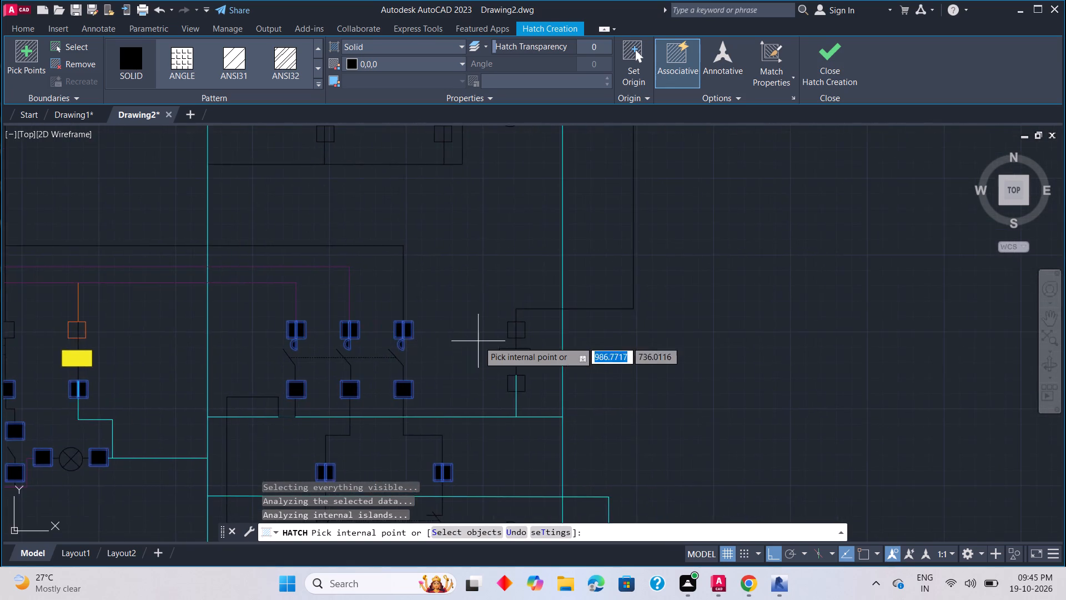
{"action": "scroll", "coordinate": [480, 341], "scroll_direction": "up", "scroll_amount": 2}
{"action": "left_click", "coordinate": [610, 307]}
{"action": "left_click", "coordinate": [633, 304]}
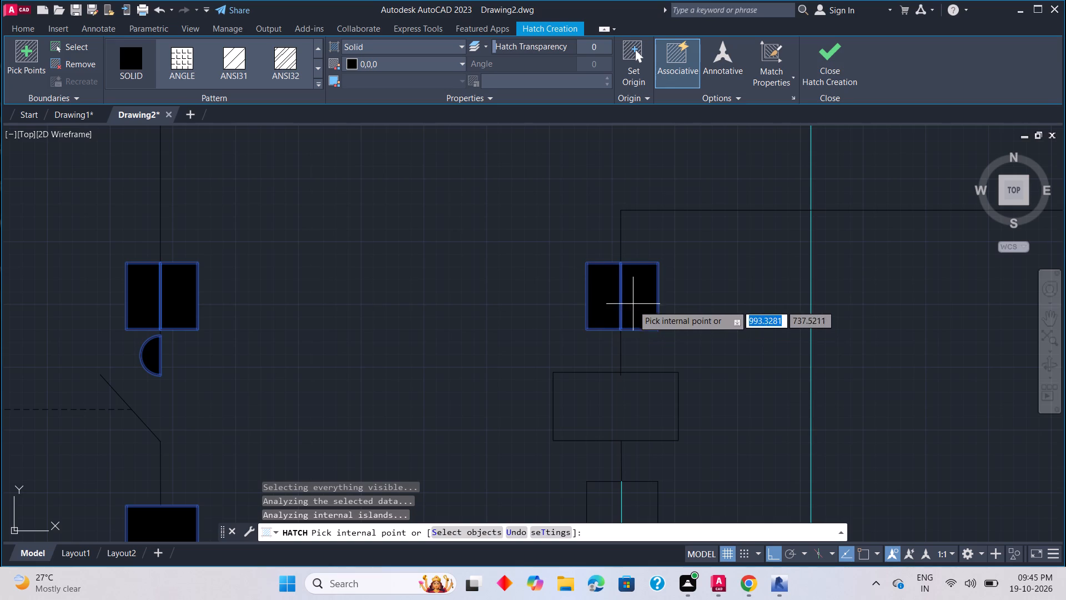
{"action": "left_click", "coordinate": [615, 405]}
{"action": "middle_click_drag", "start_coordinate": [646, 415], "coordinate": [589, 227]}
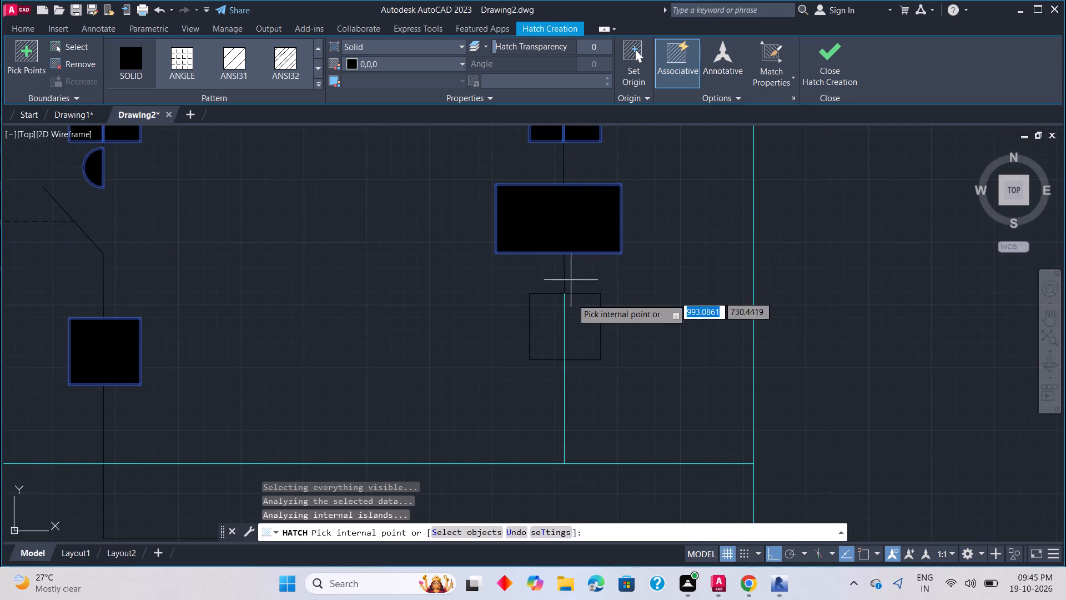
{"action": "left_click", "coordinate": [581, 317]}
{"action": "left_click", "coordinate": [520, 329]}
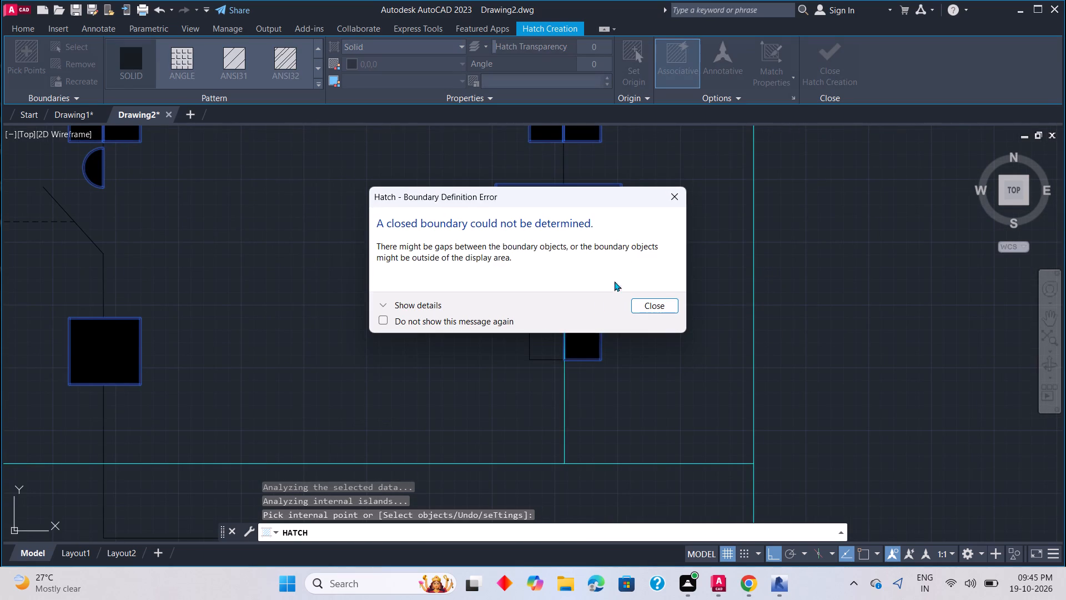
{"action": "left_click", "coordinate": [673, 197]}
{"action": "left_click", "coordinate": [552, 333]}
Fill both halves of the upper-right two-contact switch's left lower and left upper terminal squares with solid black hatch.
{"action": "scroll", "coordinate": [635, 289], "scroll_direction": "down", "scroll_amount": 3}
{"action": "middle_click_drag", "start_coordinate": [636, 264], "coordinate": [651, 412]}
{"action": "scroll", "coordinate": [652, 407], "scroll_direction": "down", "scroll_amount": 1}
{"action": "scroll", "coordinate": [566, 364], "scroll_direction": "down", "scroll_amount": 2}
{"action": "middle_click_drag", "start_coordinate": [531, 297], "coordinate": [585, 410]}
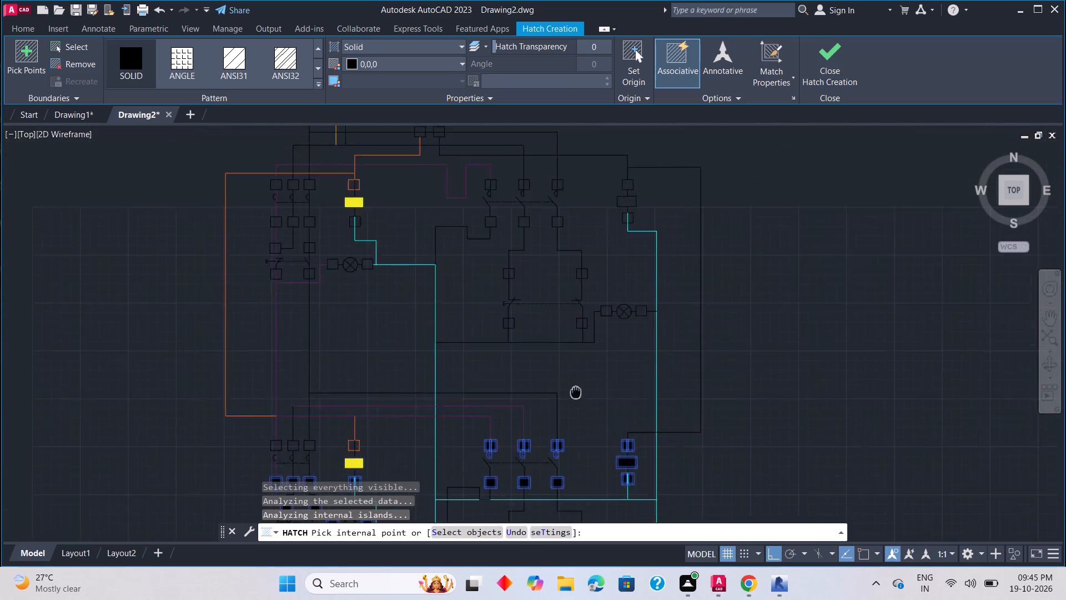
{"action": "middle_click_drag", "start_coordinate": [585, 410], "coordinate": [587, 417]}
{"action": "scroll", "coordinate": [575, 384], "scroll_direction": "up", "scroll_amount": 2}
{"action": "left_click", "coordinate": [440, 316]}
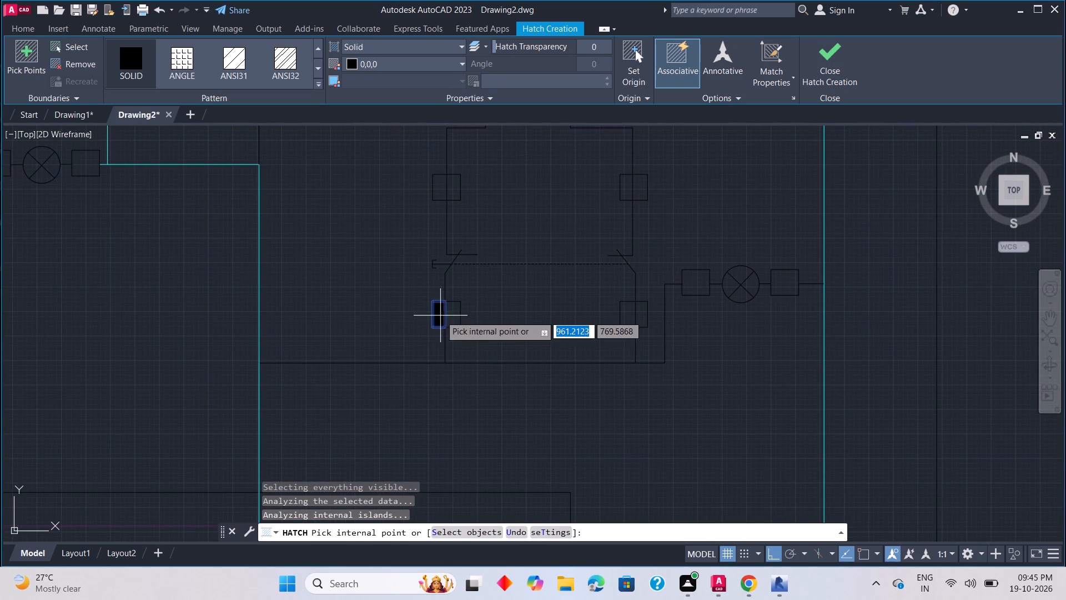
{"action": "left_click", "coordinate": [454, 312]}
{"action": "middle_click_drag", "start_coordinate": [491, 288], "coordinate": [502, 382]}
{"action": "scroll", "coordinate": [484, 299], "scroll_direction": "up", "scroll_amount": 3}
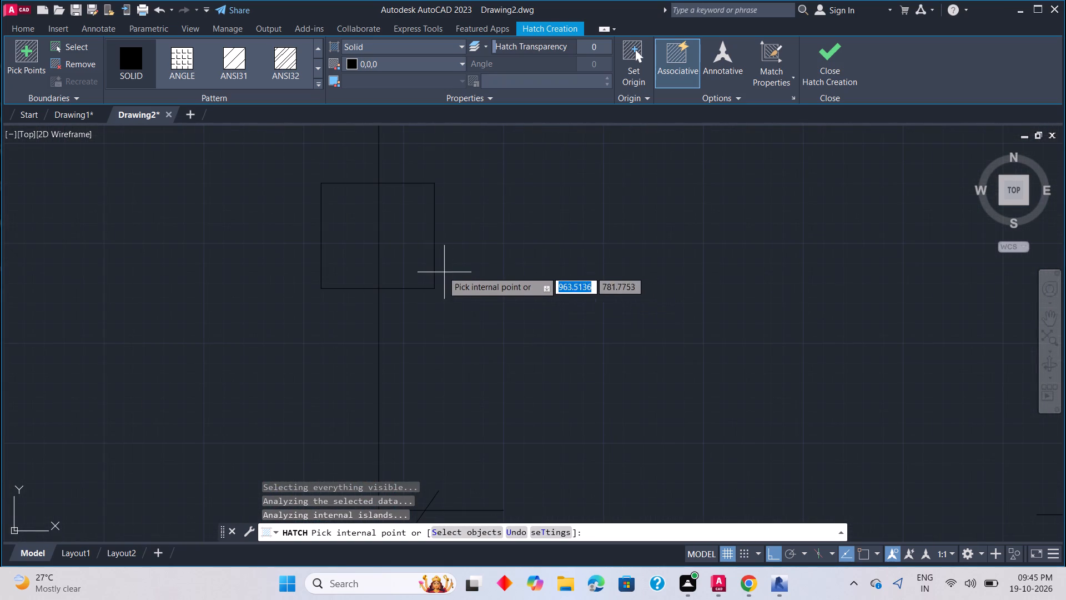
{"action": "left_click", "coordinate": [425, 251]}
{"action": "left_click", "coordinate": [334, 244]}
Fill the upper-right three-pole breaker's three lower terminal squares with solid black hatch.
{"action": "middle_click_drag", "start_coordinate": [464, 212], "coordinate": [445, 418]}
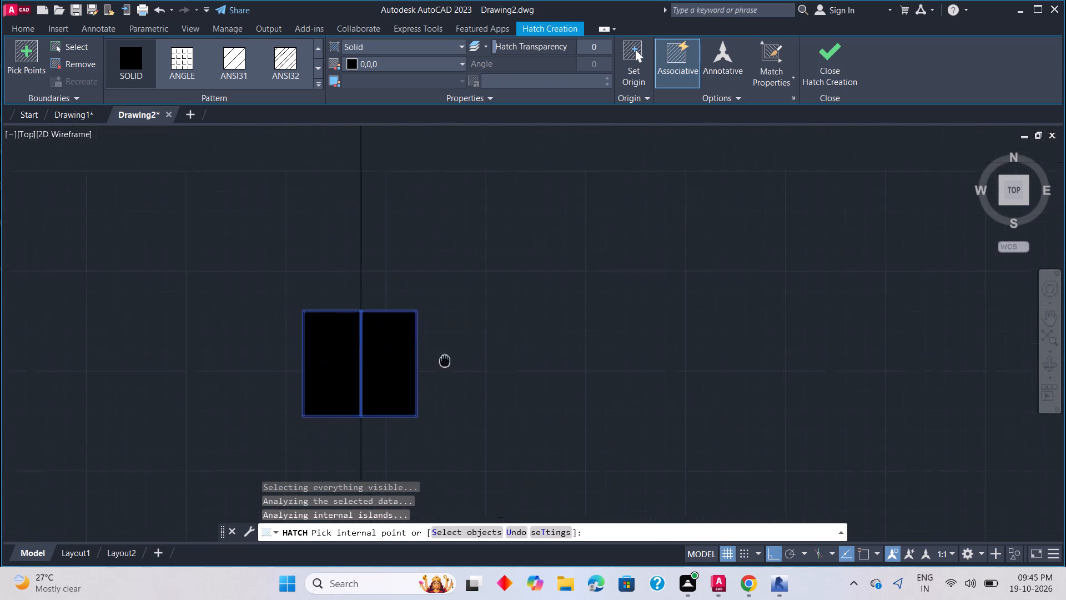
{"action": "middle_click_drag", "start_coordinate": [445, 418], "coordinate": [449, 532]}
{"action": "scroll", "coordinate": [449, 531], "scroll_direction": "down", "scroll_amount": 1}
{"action": "scroll", "coordinate": [513, 322], "scroll_direction": "down", "scroll_amount": 3}
{"action": "middle_click_drag", "start_coordinate": [512, 289], "coordinate": [512, 406]}
{"action": "scroll", "coordinate": [518, 339], "scroll_direction": "up", "scroll_amount": 1}
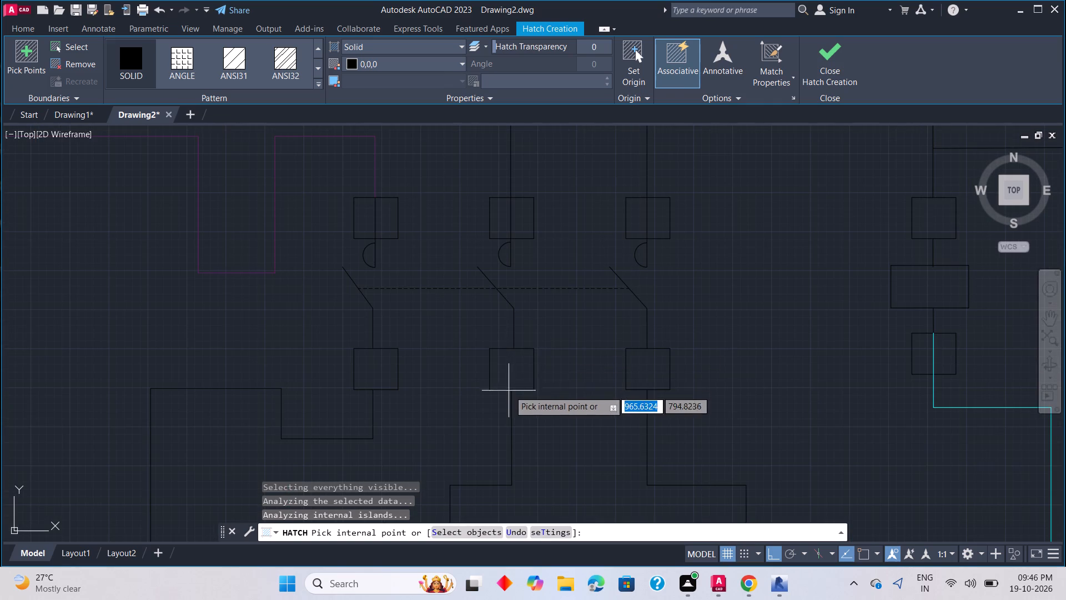
{"action": "left_click", "coordinate": [514, 372]}
{"action": "left_click", "coordinate": [381, 362]}
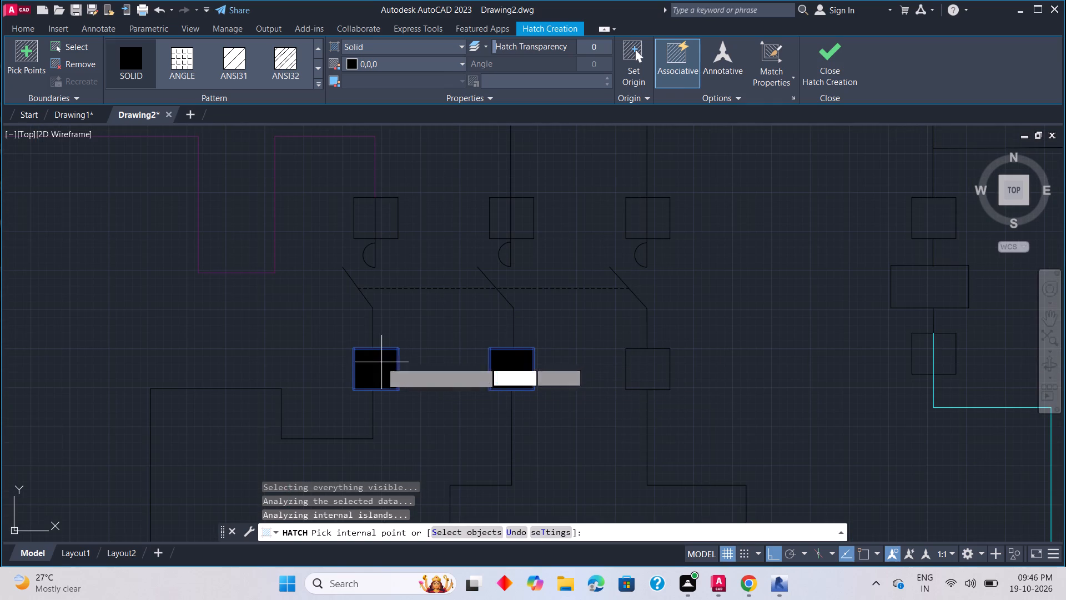
{"action": "left_click", "coordinate": [660, 365]}
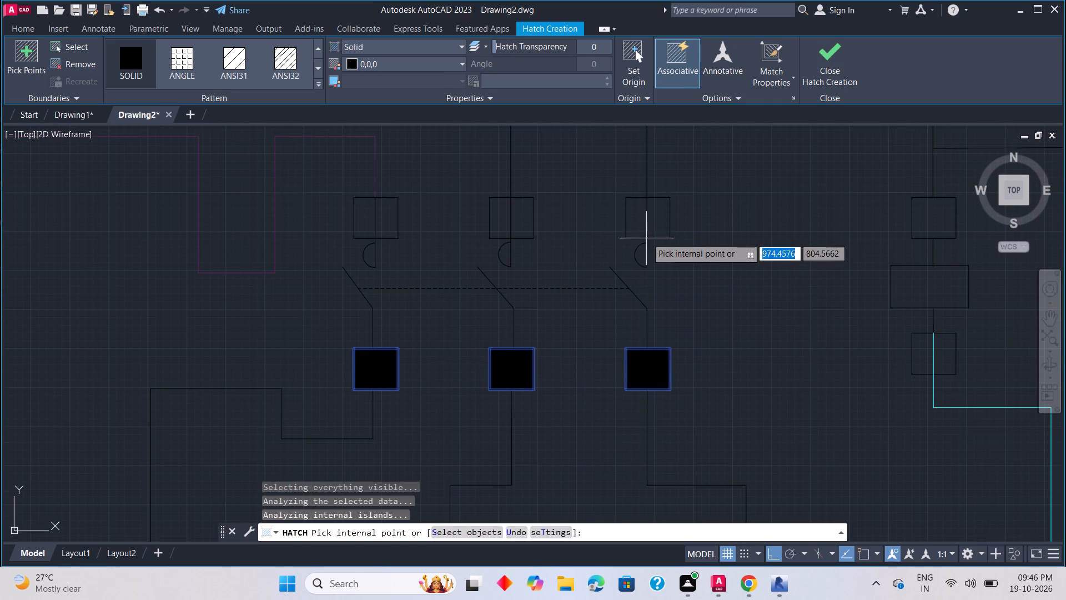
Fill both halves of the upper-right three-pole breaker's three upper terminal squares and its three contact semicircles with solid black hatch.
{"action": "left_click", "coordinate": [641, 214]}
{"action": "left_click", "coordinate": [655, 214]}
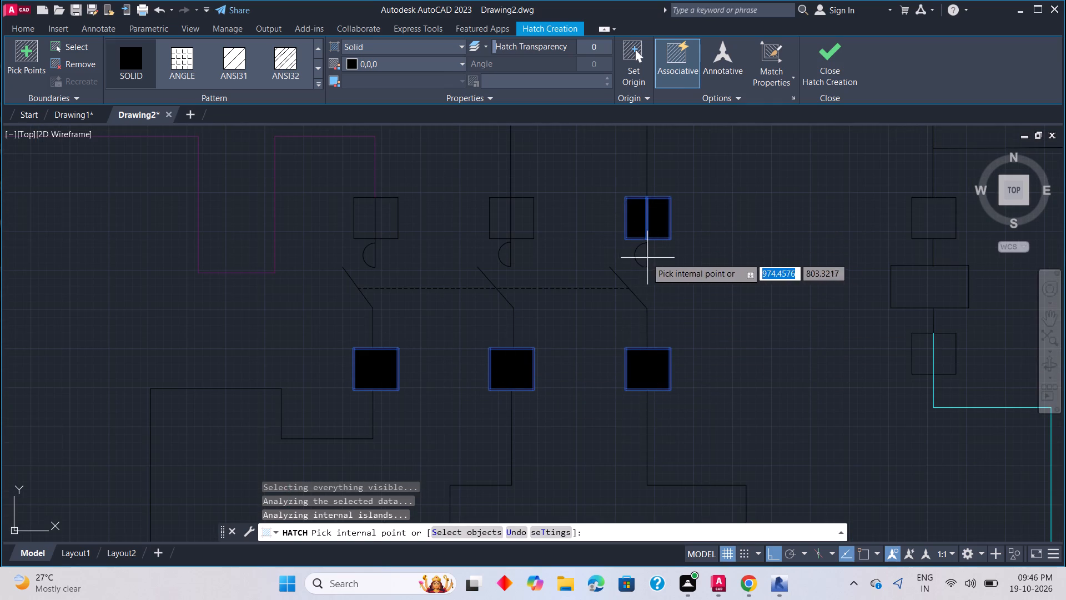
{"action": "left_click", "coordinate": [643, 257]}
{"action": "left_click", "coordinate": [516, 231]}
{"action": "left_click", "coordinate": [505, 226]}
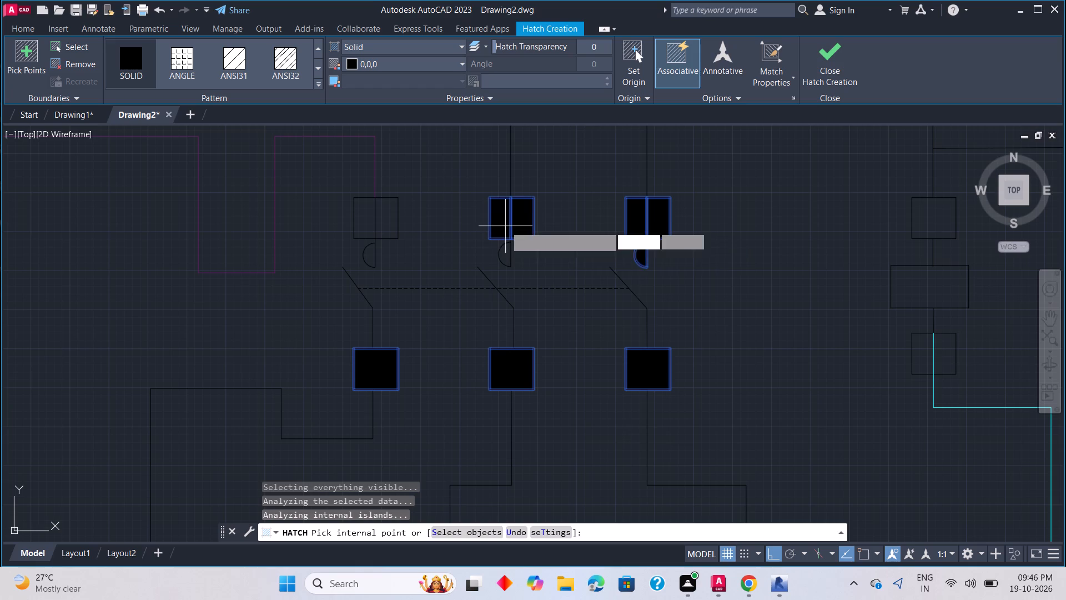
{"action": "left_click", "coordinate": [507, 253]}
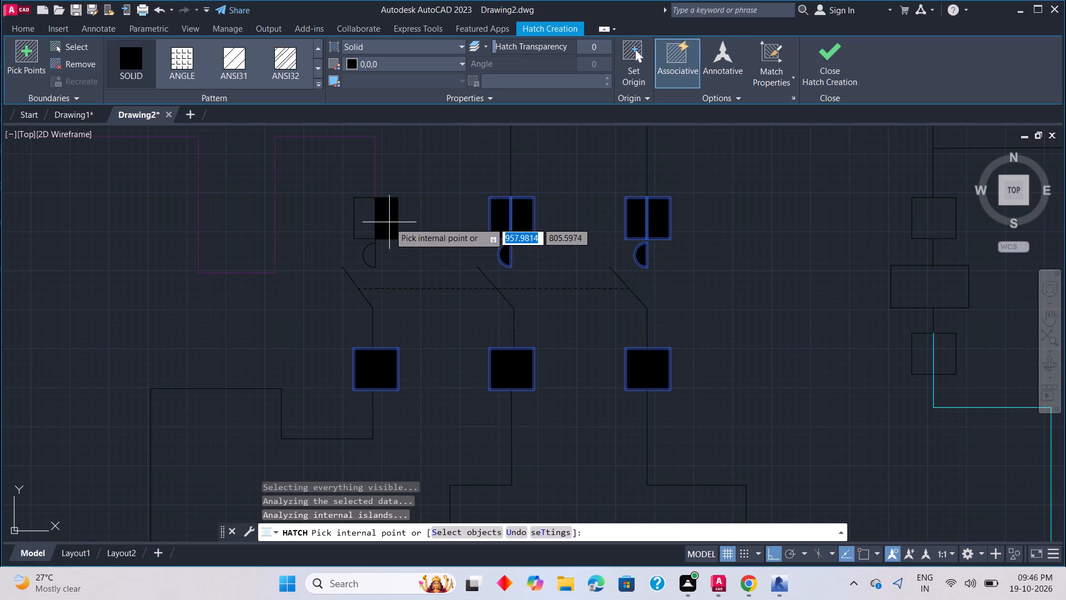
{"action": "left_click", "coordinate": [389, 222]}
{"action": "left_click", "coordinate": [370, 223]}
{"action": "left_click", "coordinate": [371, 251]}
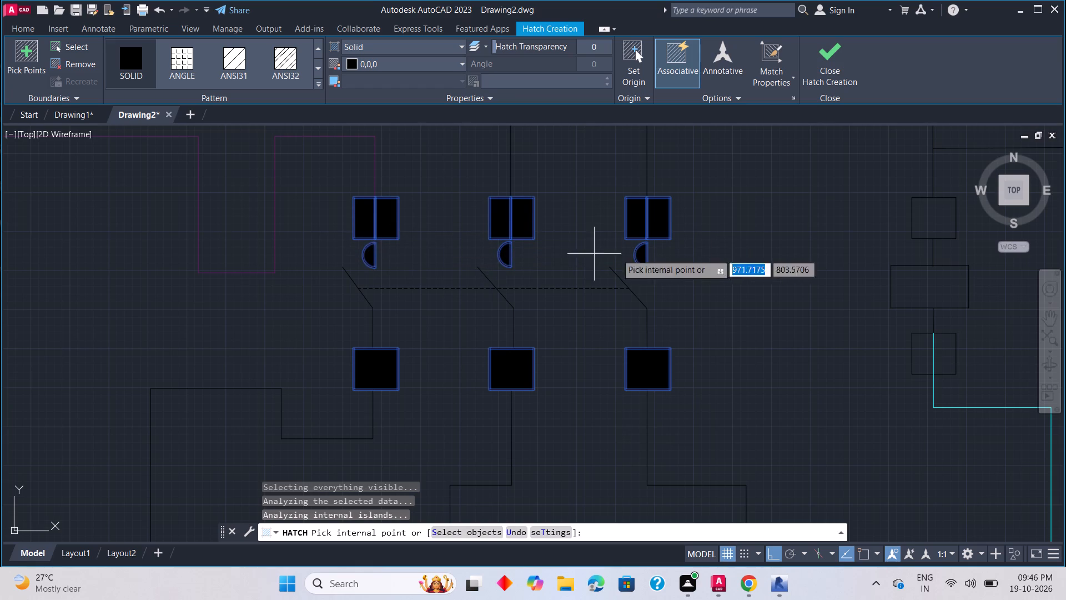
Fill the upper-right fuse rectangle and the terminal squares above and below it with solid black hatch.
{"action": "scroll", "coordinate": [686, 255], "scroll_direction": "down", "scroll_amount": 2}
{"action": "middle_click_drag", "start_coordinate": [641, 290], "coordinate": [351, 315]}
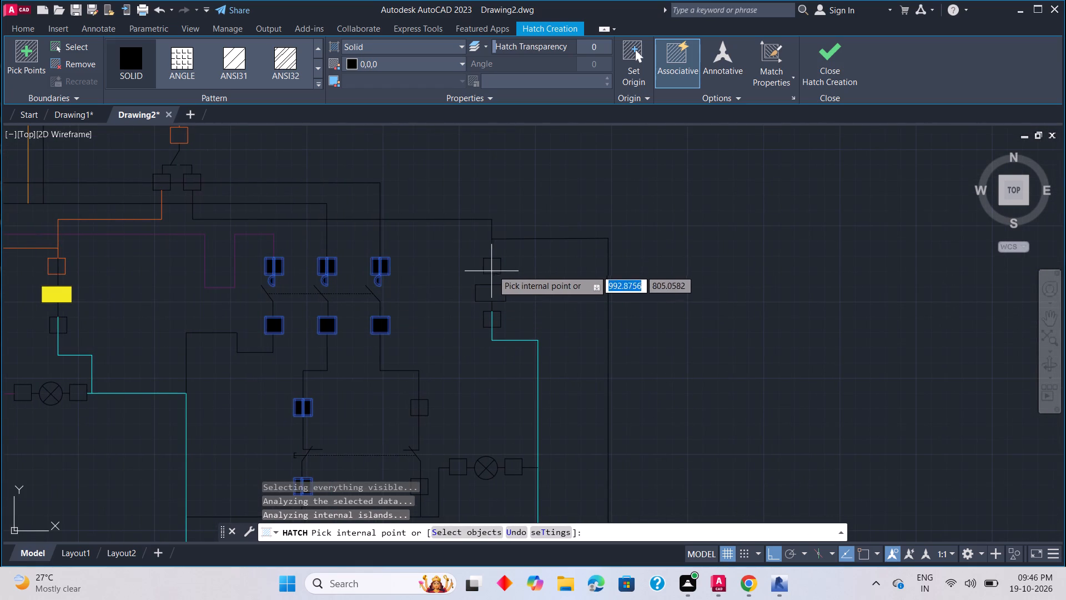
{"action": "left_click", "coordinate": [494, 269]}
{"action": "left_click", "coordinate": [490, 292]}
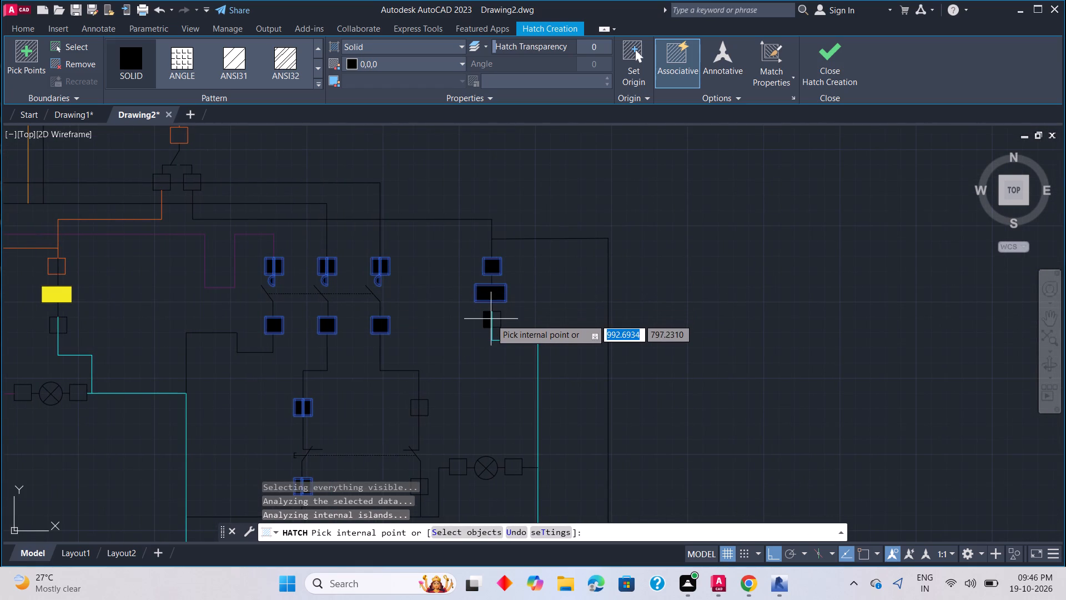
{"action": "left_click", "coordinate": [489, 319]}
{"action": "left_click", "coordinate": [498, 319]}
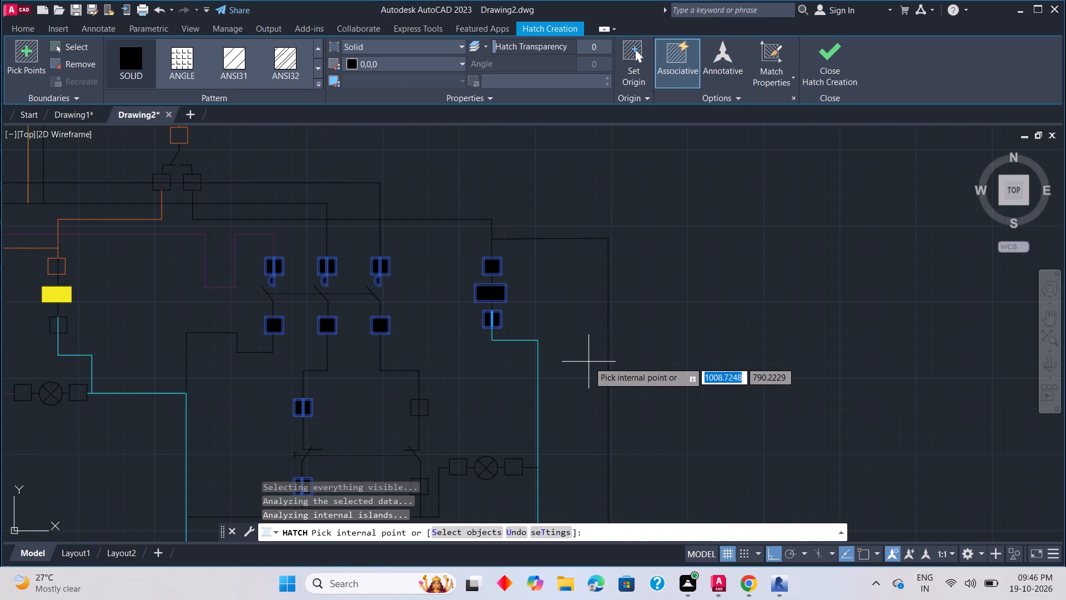
Undo the hatch fills back through the upper-right components to the lower-right fuse's body, keeping its upper terminal square filled.
{"action": "key", "text": "ctrl+z"}
{"action": "key", "text": "ctrl+z"}
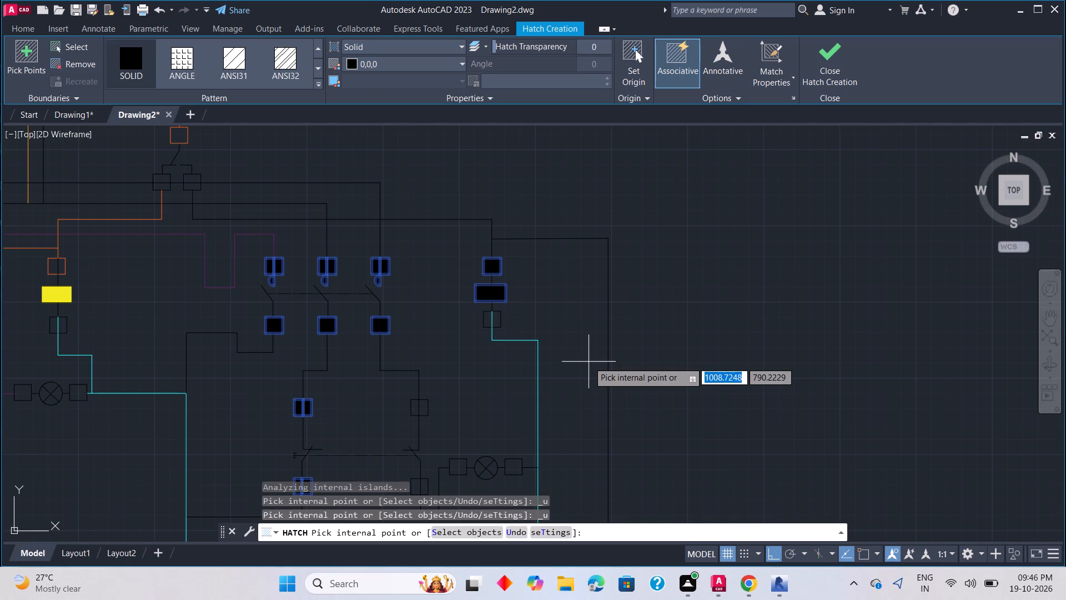
{"action": "key", "text": "ctrl+z"}
{"action": "key", "text": "ctrl+z"}
{"action": "key", "text": "ctrl+z"}
{"action": "key", "text": "ctrl+z"}
{"action": "key", "text": "ctrl+z"}
{"action": "key", "text": "ctrl+z"}
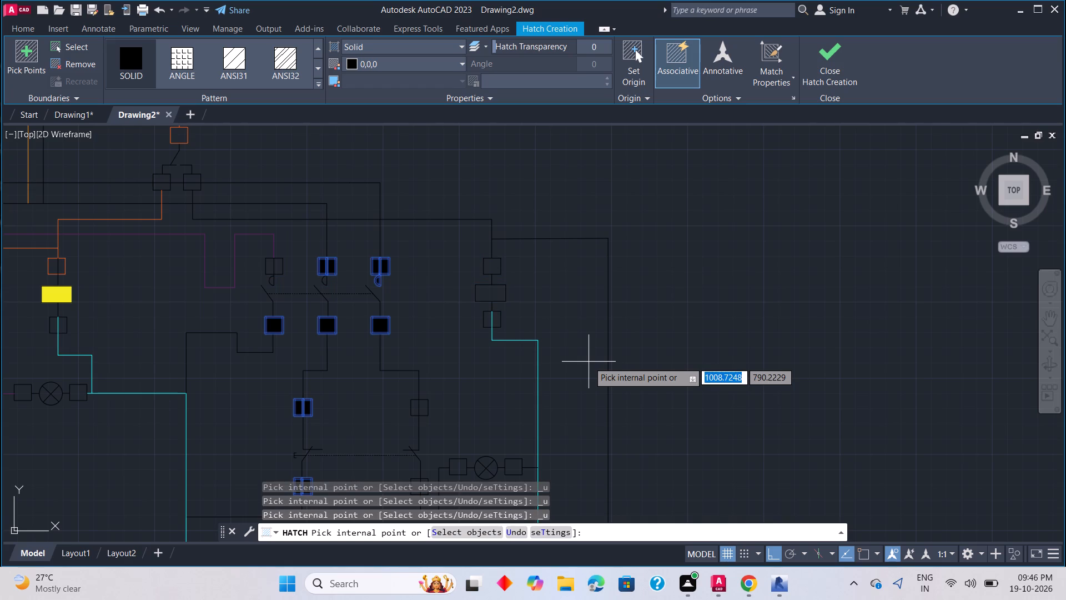
{"action": "key", "text": "ctrl+z"}
{"action": "key", "text": "ctrl+z"}
{"action": "key", "text": "ctrl+z"}
{"action": "key", "text": "ctrl+z"}
{"action": "key", "text": "ctrl+z"}
{"action": "key", "text": "ctrl+z"}
{"action": "key", "text": "ctrl+z"}
{"action": "key", "text": "ctrl+z"}
{"action": "key", "text": "ctrl+z"}
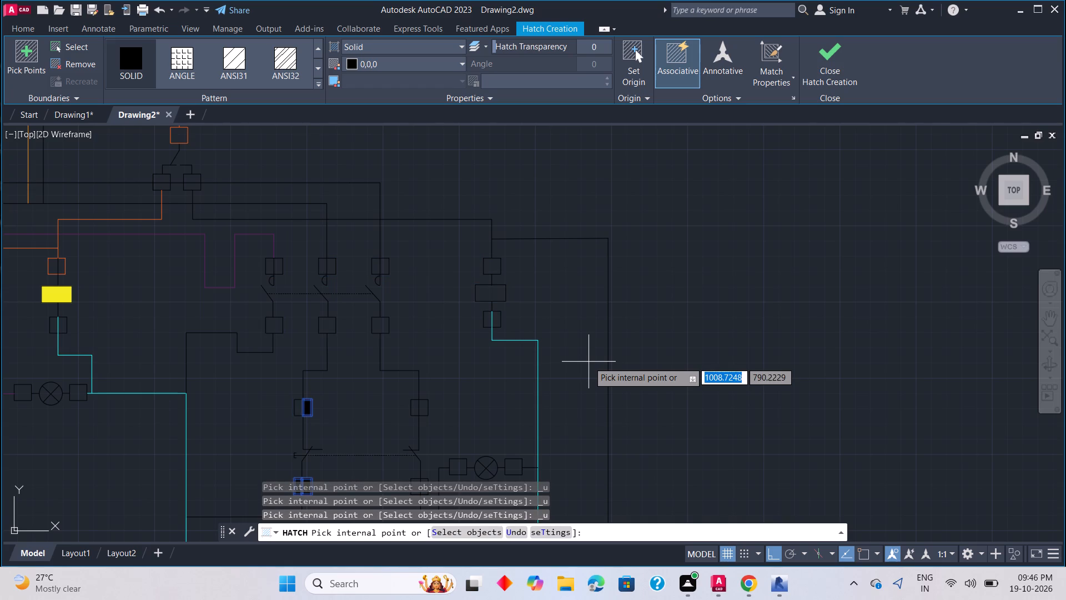
{"action": "key", "text": "ctrl+z"}
{"action": "middle_click_drag", "start_coordinate": [542, 380], "coordinate": [525, 237], "text": "ctrl"}
{"action": "key", "text": "ctrl+z"}
{"action": "key", "text": "ctrl+z"}
{"action": "key", "text": "ctrl+z"}
{"action": "key", "text": "ctrl+z"}
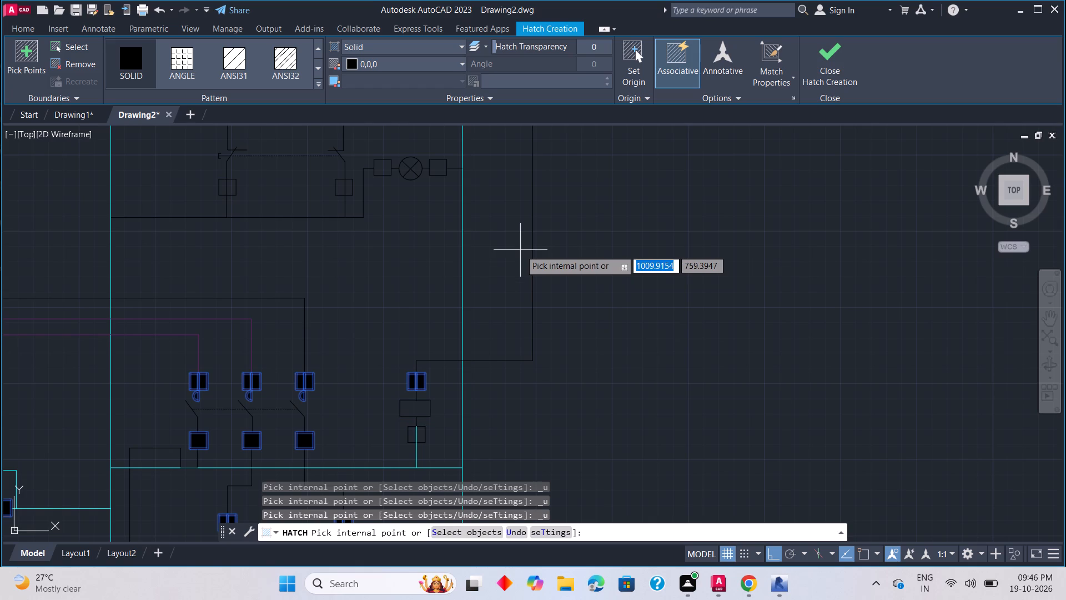
Fill both halves of the terminal square below the lower-right fuse with solid black hatch.
{"action": "left_click", "coordinate": [419, 438]}
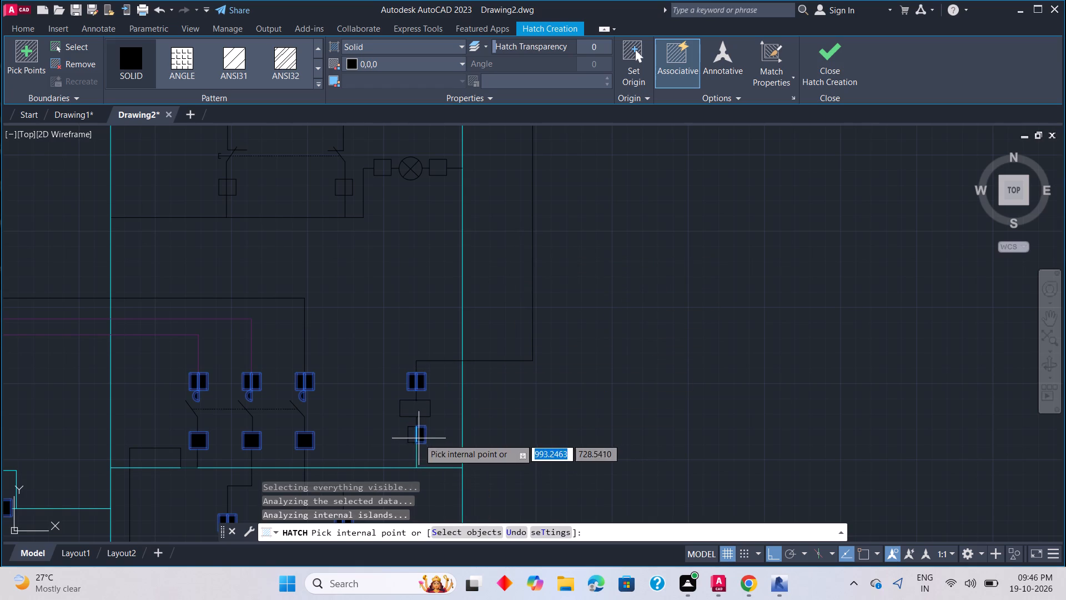
{"action": "left_click", "coordinate": [412, 438]}
Fill the upper-right lamp's two terminal squares and both halves of the adjacent two-contact switch's four terminal squares with solid black hatch.
{"action": "middle_click_drag", "start_coordinate": [415, 246], "coordinate": [499, 396]}
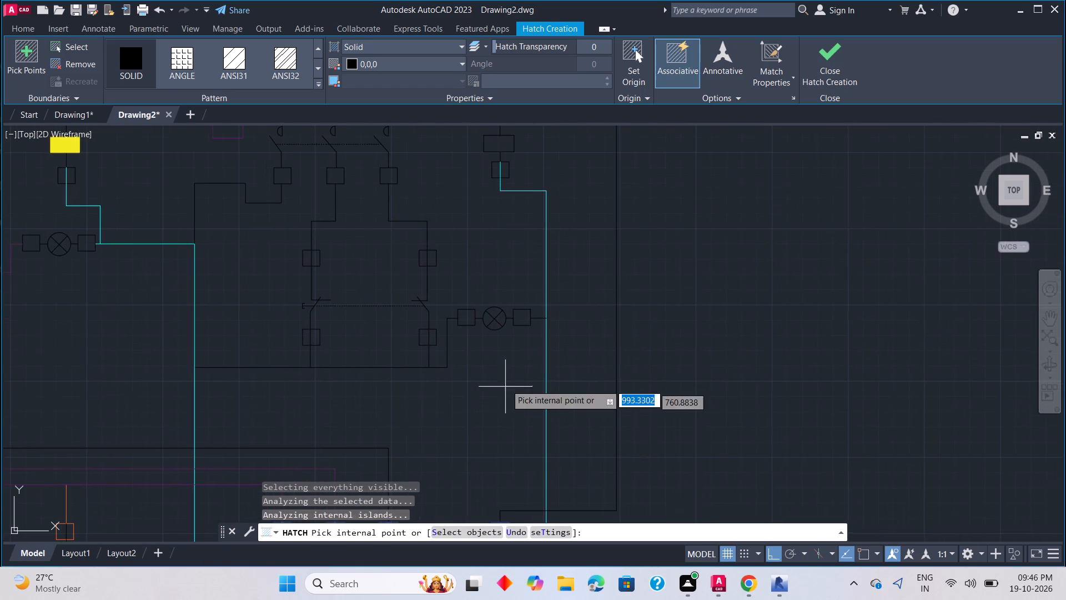
{"action": "left_click", "coordinate": [519, 311]}
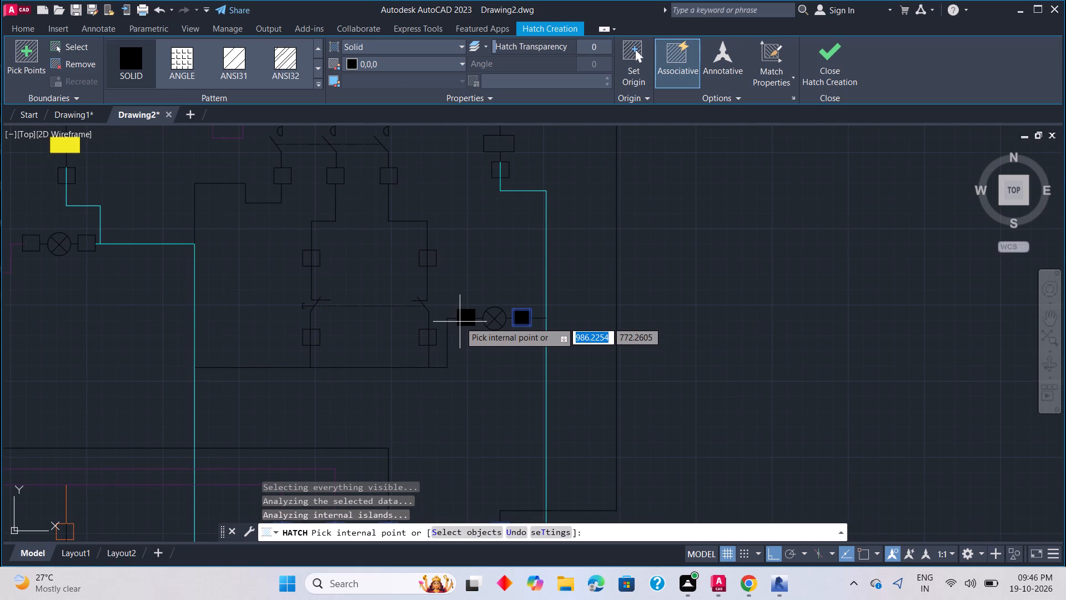
{"action": "left_click", "coordinate": [460, 322]}
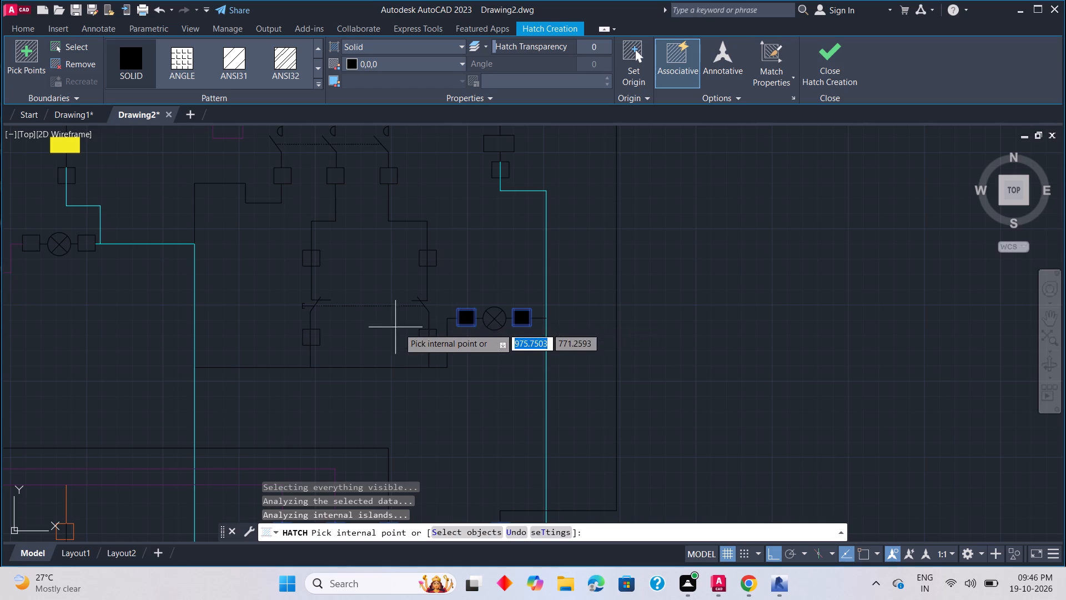
{"action": "left_click", "coordinate": [430, 336]}
{"action": "left_click", "coordinate": [422, 337]}
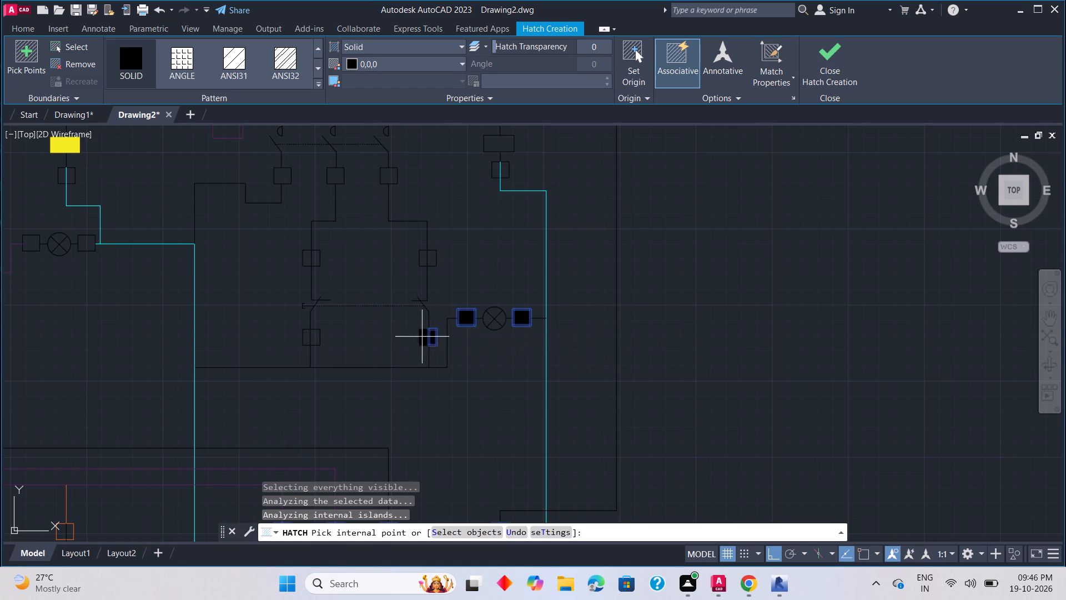
{"action": "left_click", "coordinate": [313, 343]}
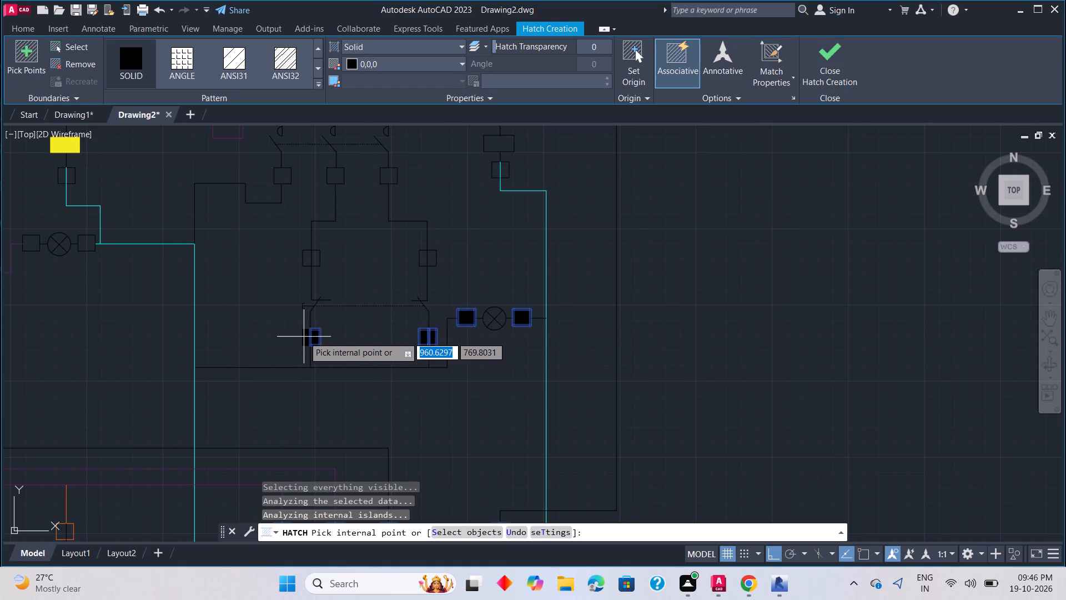
{"action": "left_click", "coordinate": [304, 337]}
{"action": "left_click", "coordinate": [308, 258]}
{"action": "left_click", "coordinate": [315, 258]}
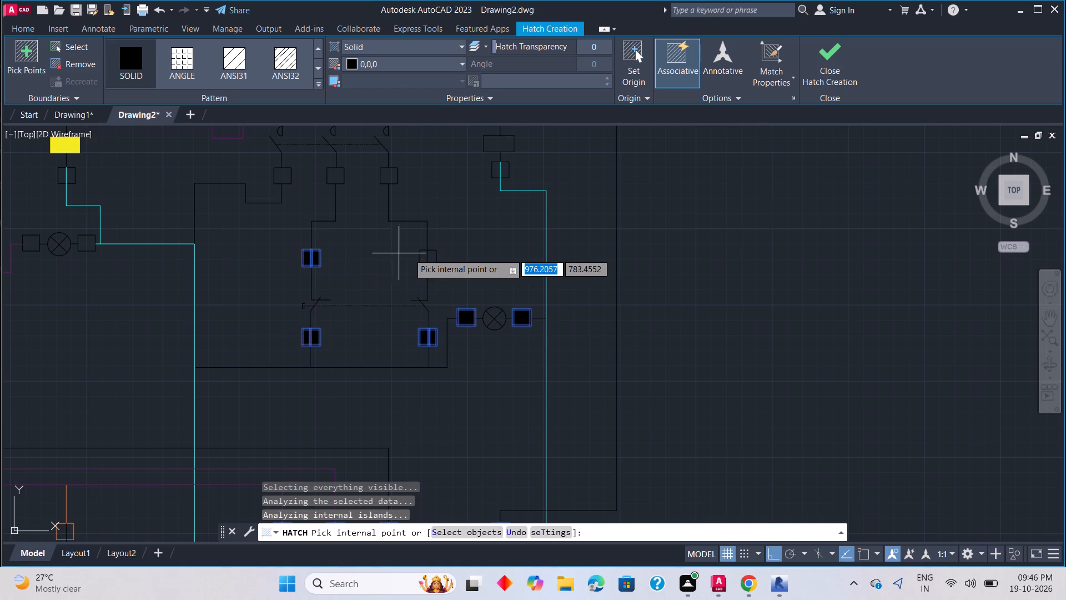
{"action": "left_click", "coordinate": [423, 253]}
{"action": "left_click", "coordinate": [432, 258]}
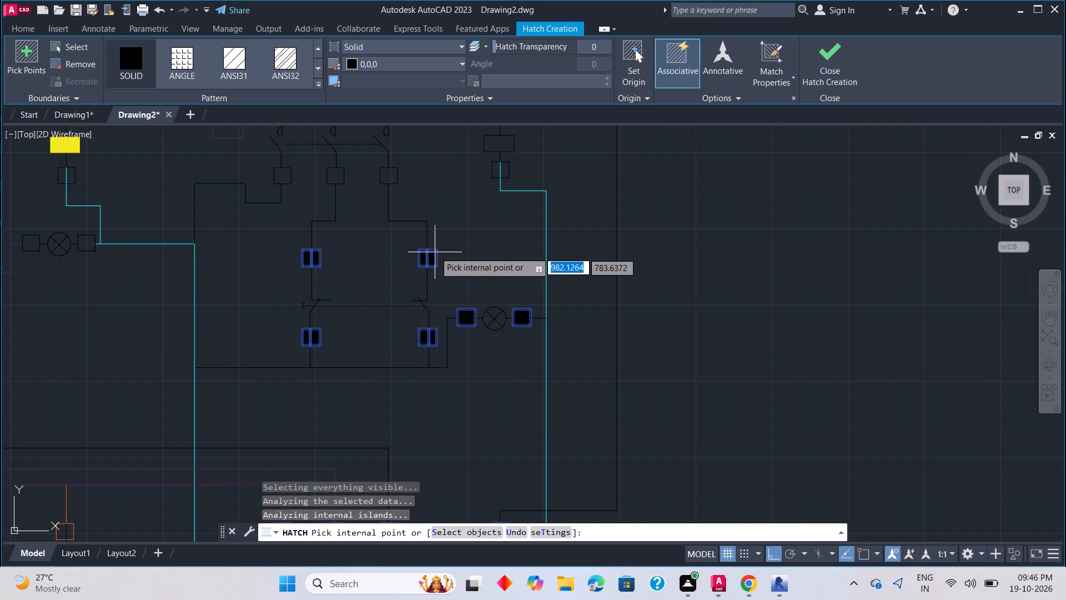
Fill both halves of the upper-right fuse's lower terminal square and its whole upper terminal square with solid black hatch.
{"action": "middle_click_drag", "start_coordinate": [439, 246], "coordinate": [455, 328]}
{"action": "left_click", "coordinate": [516, 250]}
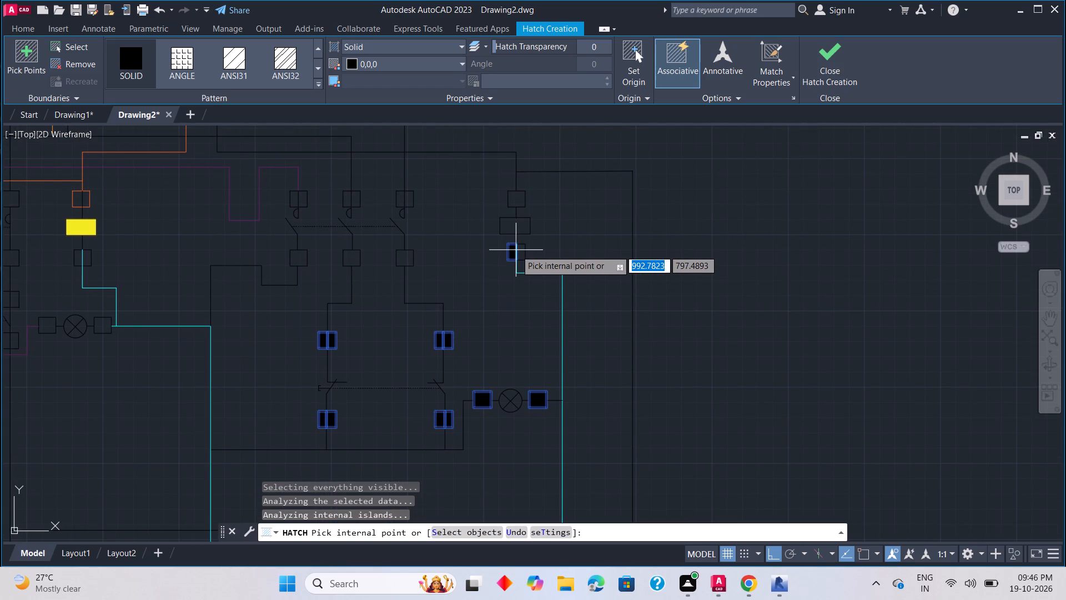
{"action": "left_click", "coordinate": [522, 250]}
{"action": "left_click", "coordinate": [522, 196]}
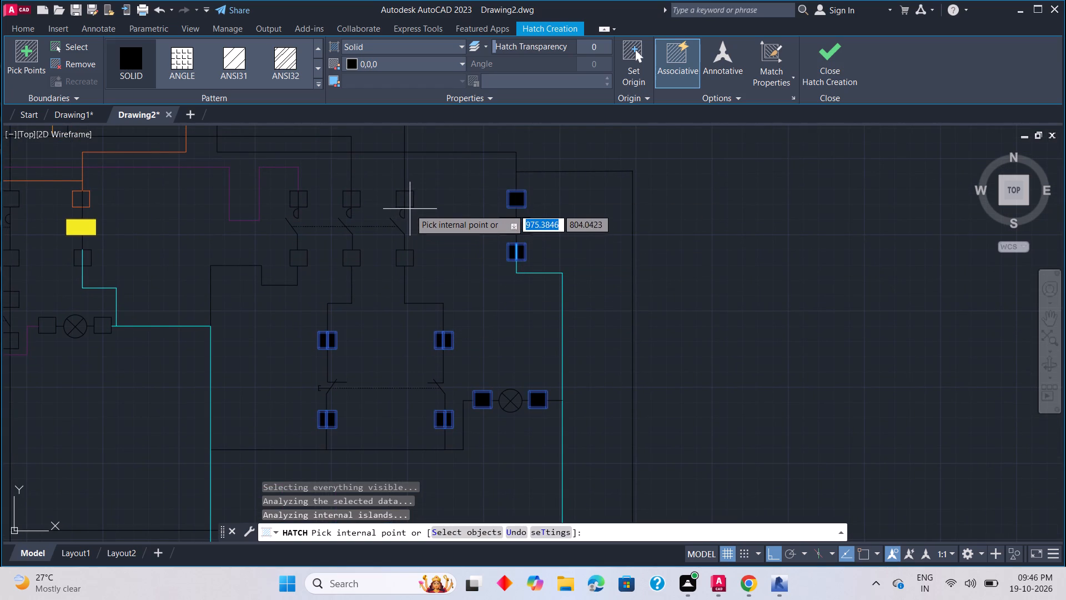
Fill the upper-right three-pole breaker's three upper terminal squares, both halves each, and its three lower squares with solid black hatch.
{"action": "left_click", "coordinate": [408, 201]}
{"action": "left_click", "coordinate": [401, 199]}
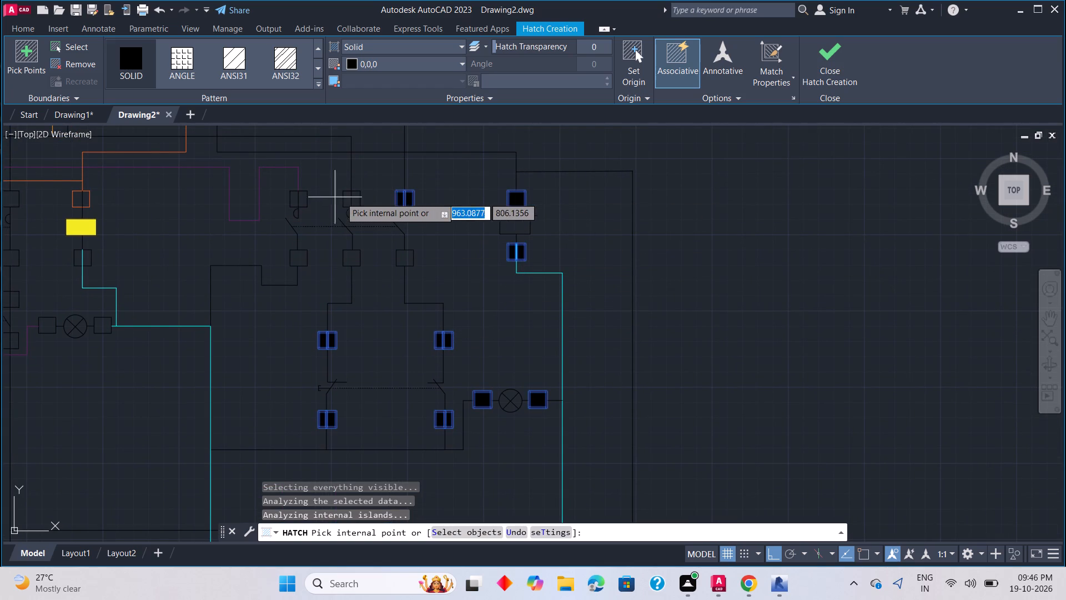
{"action": "left_click", "coordinate": [354, 197]}
{"action": "left_click", "coordinate": [346, 198]}
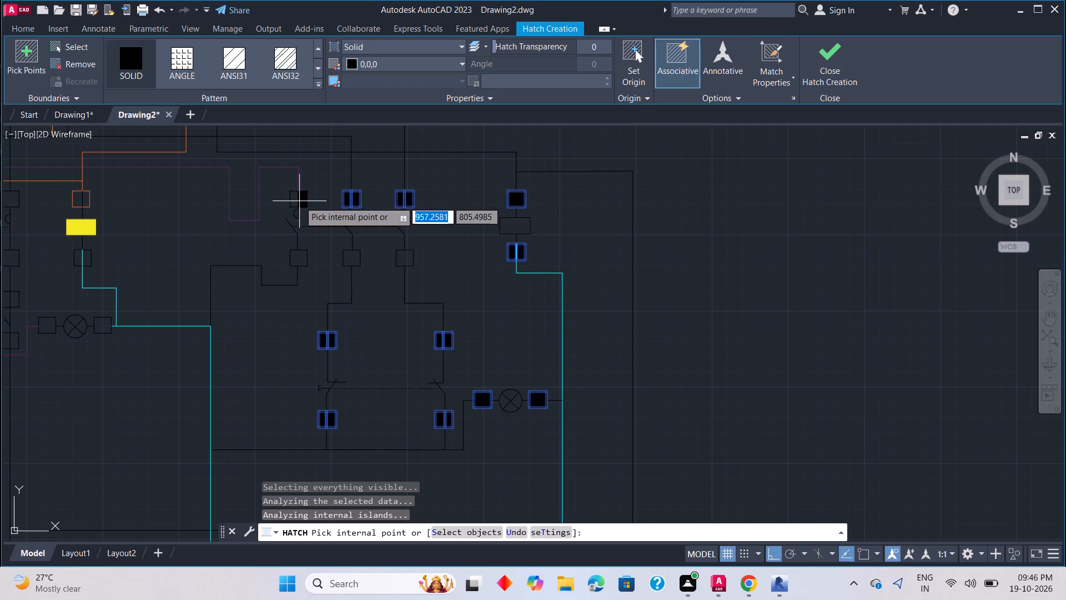
{"action": "left_click", "coordinate": [299, 201]}
{"action": "left_click", "coordinate": [291, 201]}
{"action": "left_click_drag", "start_coordinate": [295, 256], "coordinate": [295, 256]}
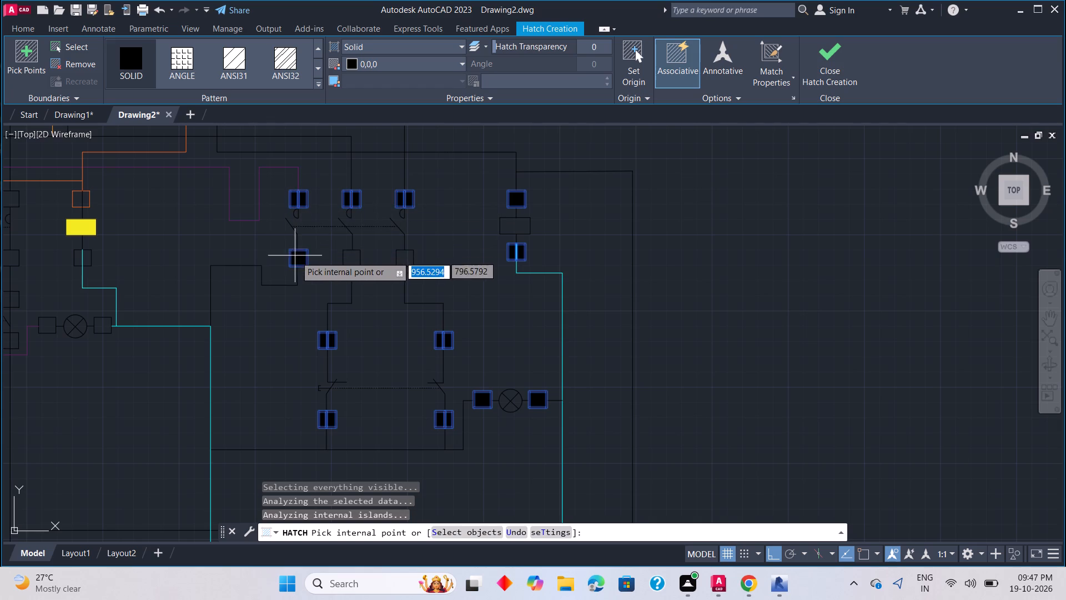
{"action": "left_click_drag", "start_coordinate": [295, 256], "coordinate": [300, 257]}
{"action": "left_click", "coordinate": [358, 259]}
{"action": "left_click", "coordinate": [400, 258]}
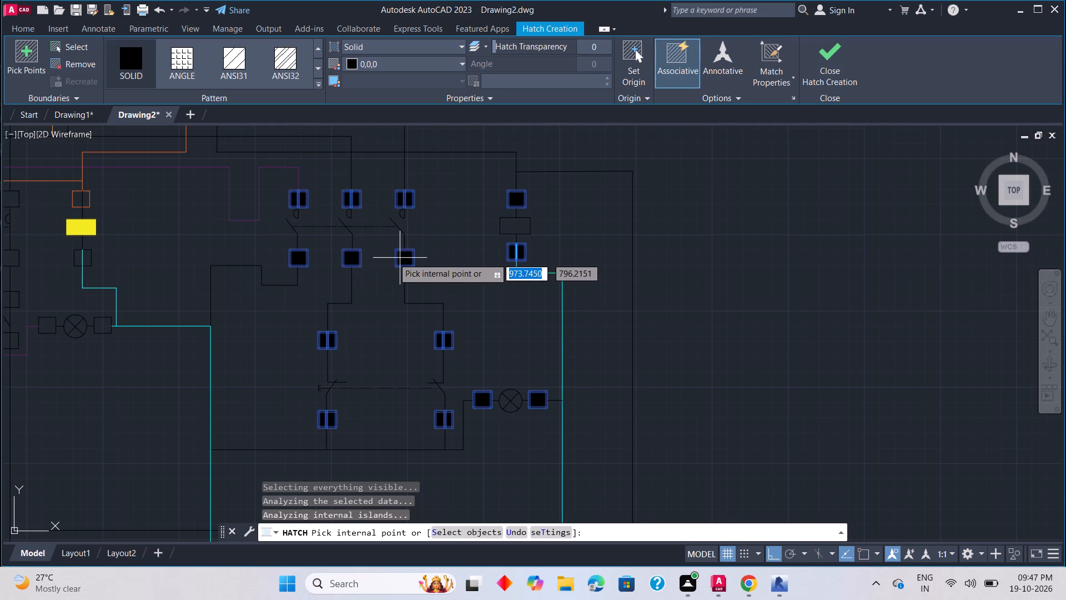
Fill the two terminal squares beside the upper-left lamp with solid black hatch.
{"action": "scroll", "coordinate": [280, 261], "scroll_direction": "down", "scroll_amount": 3}
{"action": "middle_click_drag", "start_coordinate": [252, 255], "coordinate": [380, 293]}
{"action": "scroll", "coordinate": [364, 312], "scroll_direction": "up", "scroll_amount": 3}
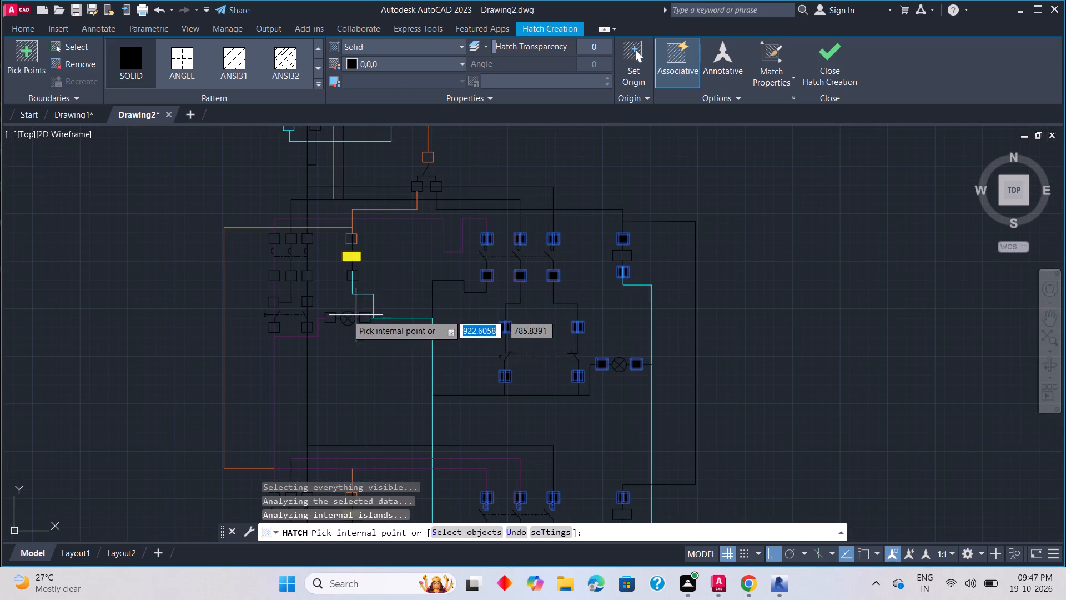
{"action": "scroll", "coordinate": [339, 326], "scroll_direction": "up", "scroll_amount": 2}
{"action": "left_click", "coordinate": [326, 309]}
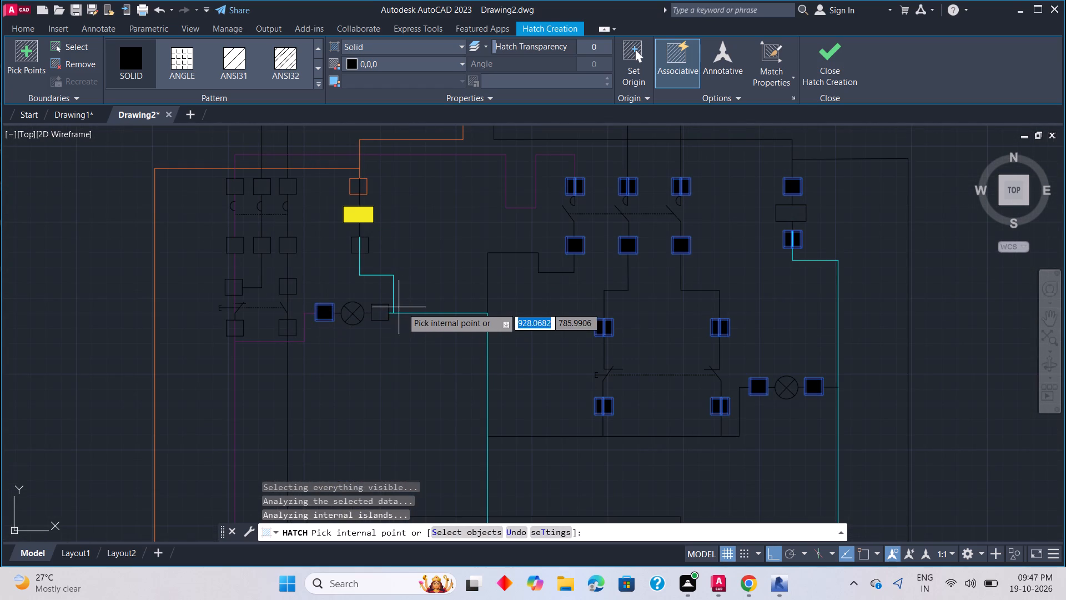
{"action": "left_click", "coordinate": [380, 311]}
Fill both halves of the terminal squares below and above the upper-left yellow fuse with solid black hatch.
{"action": "left_click", "coordinate": [366, 248]}
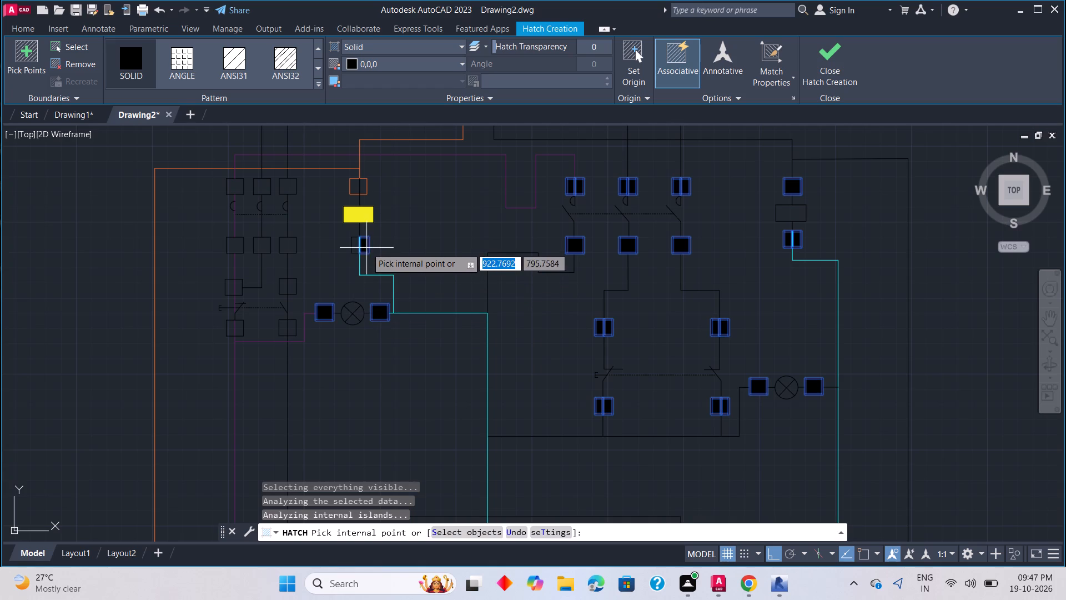
{"action": "left_click", "coordinate": [354, 245]}
{"action": "left_click", "coordinate": [363, 186]}
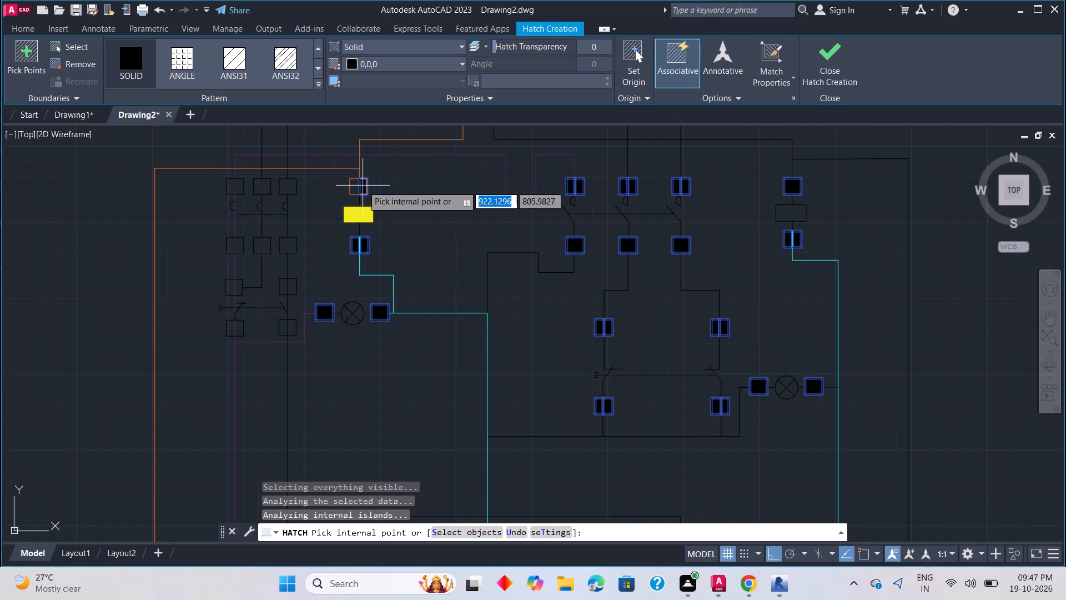
{"action": "left_click", "coordinate": [353, 188]}
Fill the upper-left three-pole breaker's three upper terminal squares, three contact semicircles and three lower terminal squares with solid black hatch.
{"action": "left_click", "coordinate": [289, 189]}
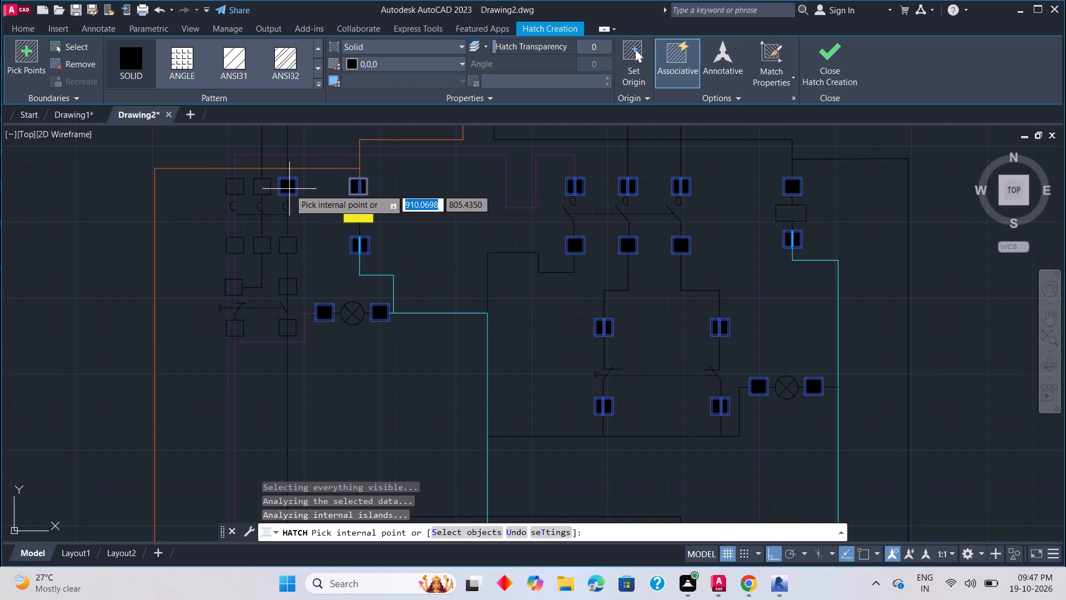
{"action": "left_click", "coordinate": [263, 188]}
{"action": "left_click", "coordinate": [234, 187]}
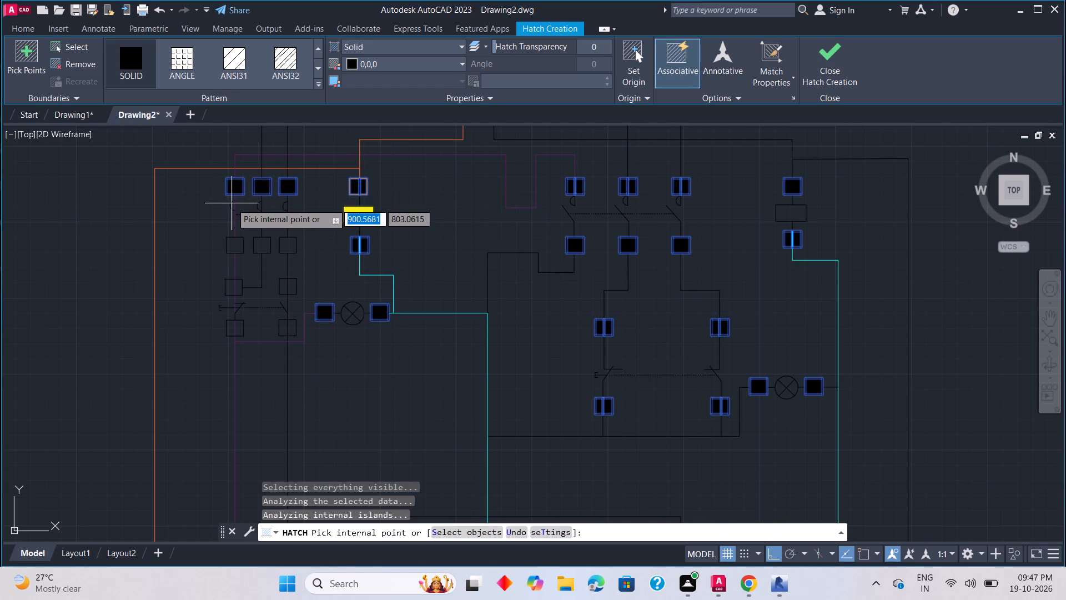
{"action": "left_click", "coordinate": [232, 204]}
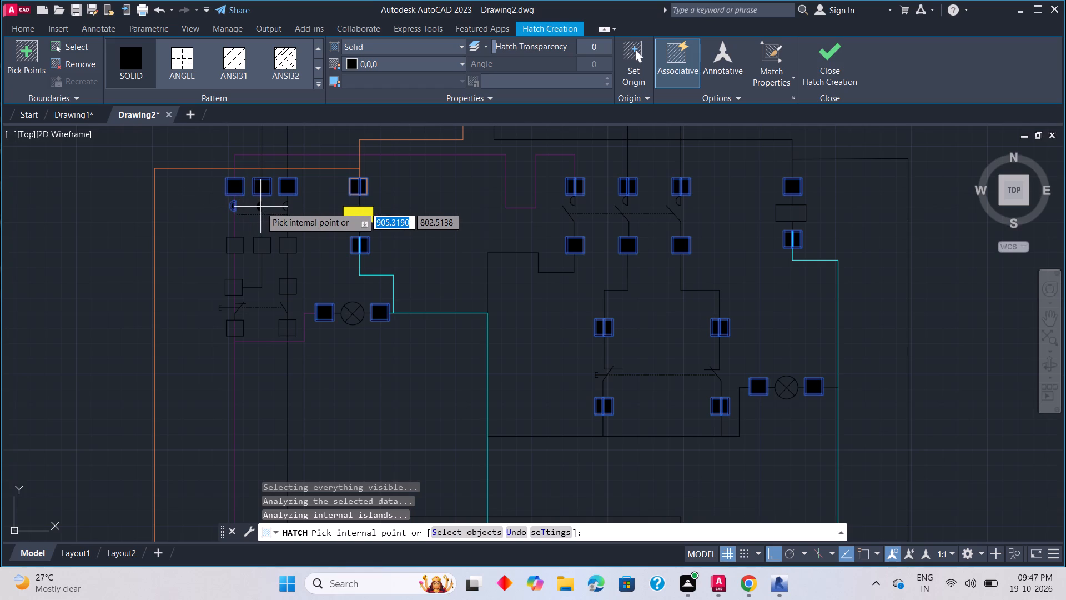
{"action": "left_click", "coordinate": [260, 207]}
{"action": "left_click", "coordinate": [286, 207]}
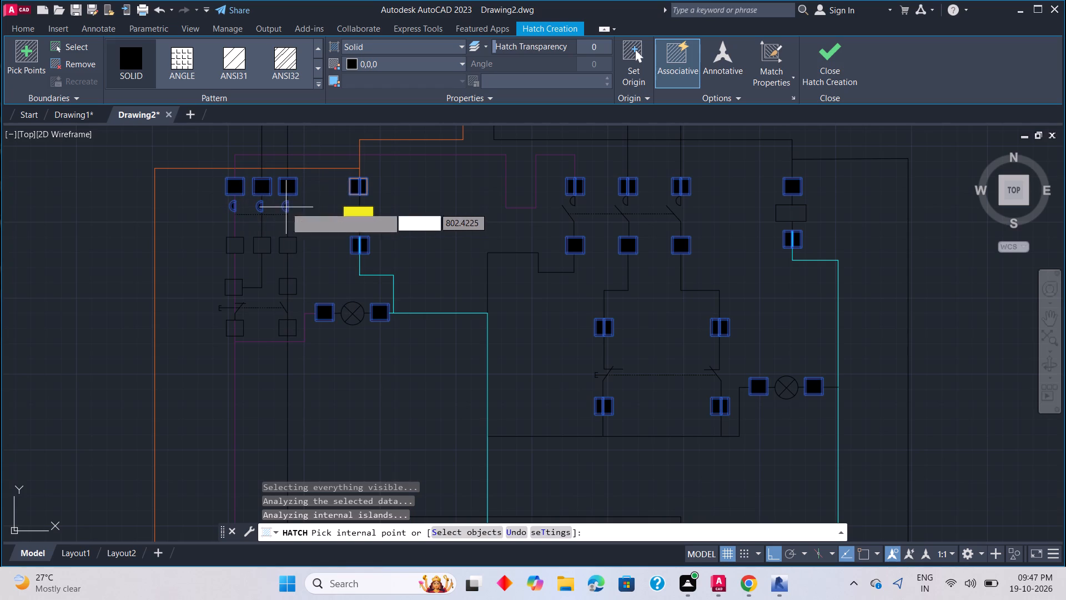
{"action": "left_click", "coordinate": [285, 242]}
{"action": "left_click", "coordinate": [265, 245]}
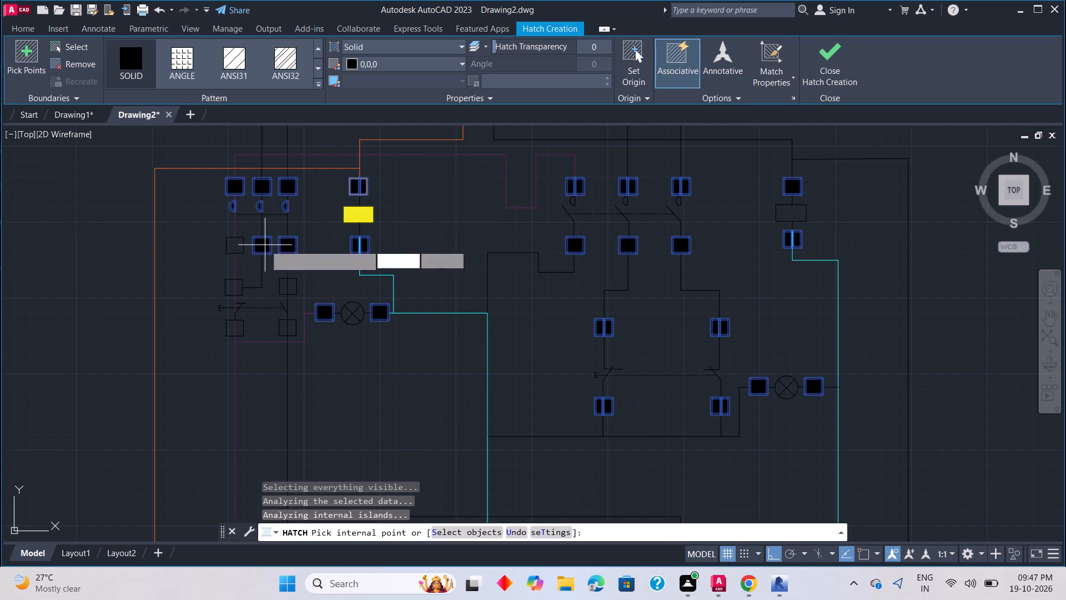
{"action": "left_click", "coordinate": [236, 245]}
Fill both halves of the four terminal squares of the two-pole switch below the upper-left three-pole breaker with solid black hatch.
{"action": "left_click", "coordinate": [239, 286]}
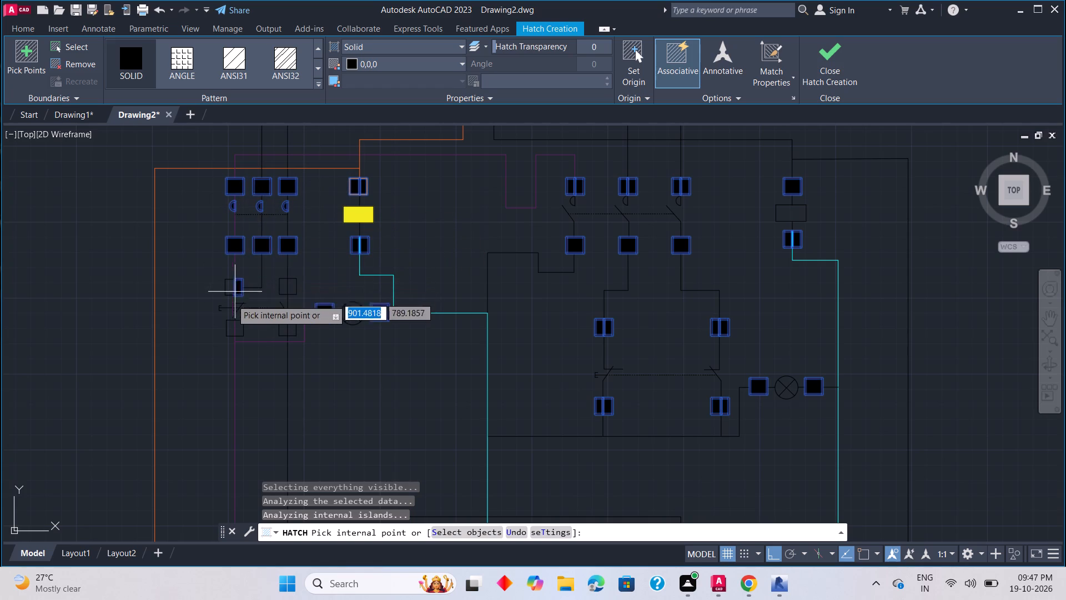
{"action": "left_click", "coordinate": [228, 292]}
{"action": "left_click", "coordinate": [228, 324]}
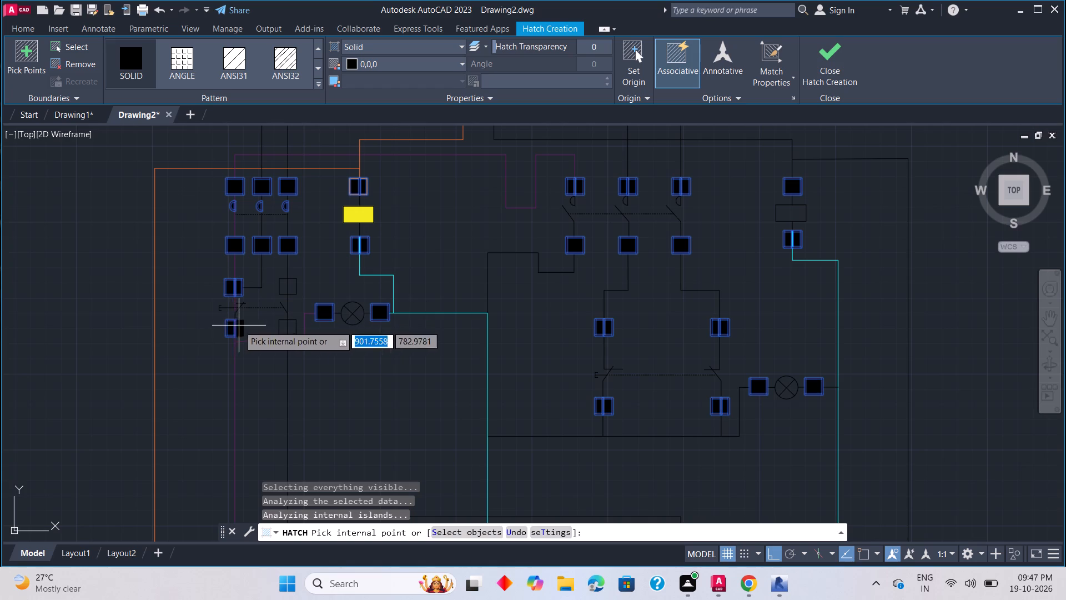
{"action": "left_click", "coordinate": [239, 326]}
{"action": "left_click", "coordinate": [286, 327]}
{"action": "left_click", "coordinate": [291, 326]}
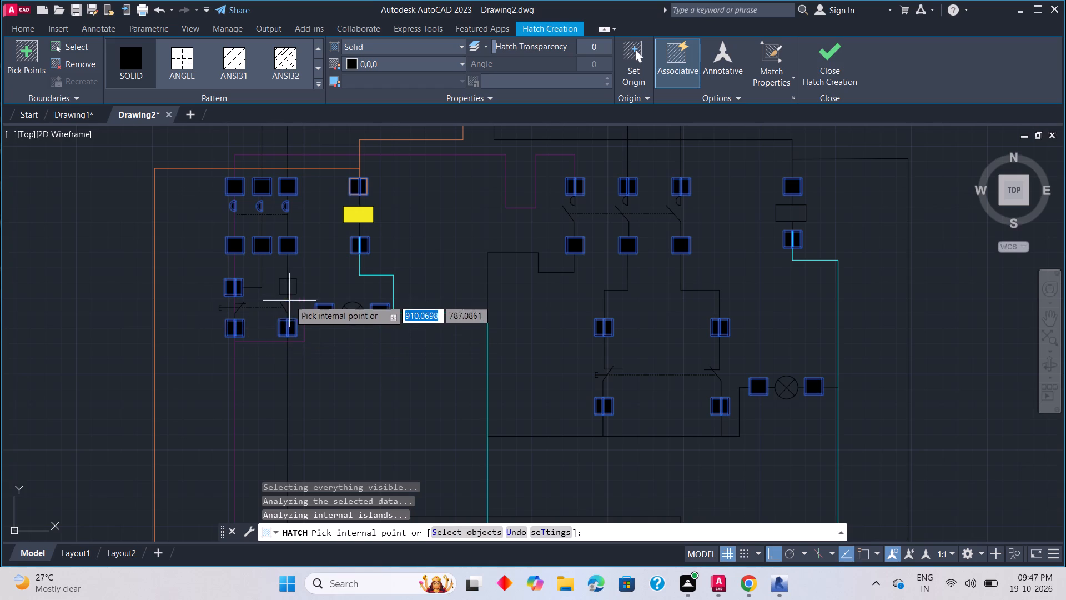
{"action": "left_click", "coordinate": [294, 278]}
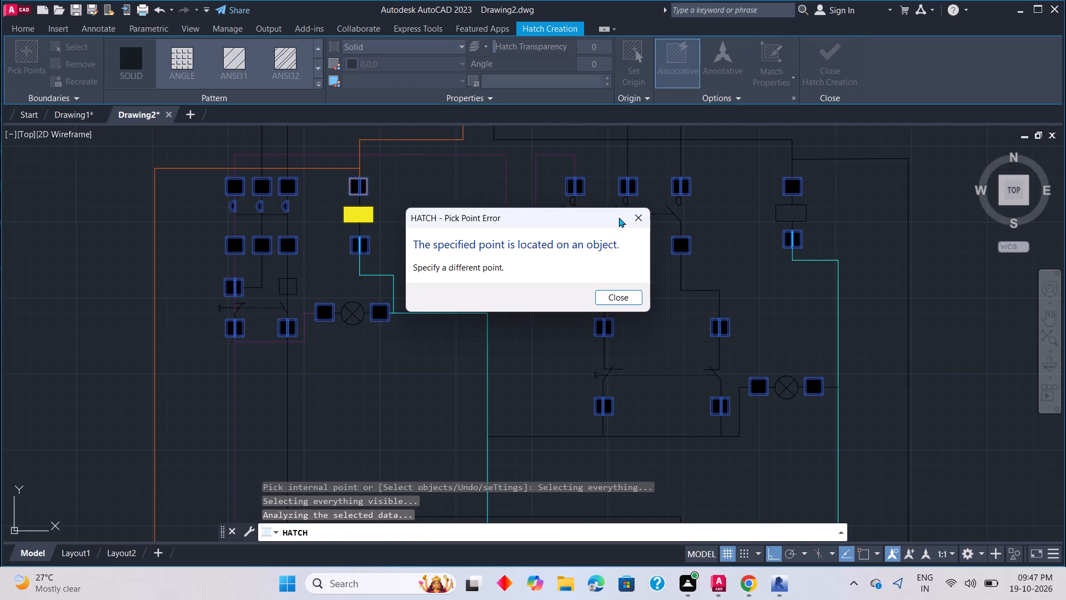
{"action": "left_click_drag", "start_coordinate": [632, 213], "coordinate": [626, 215]}
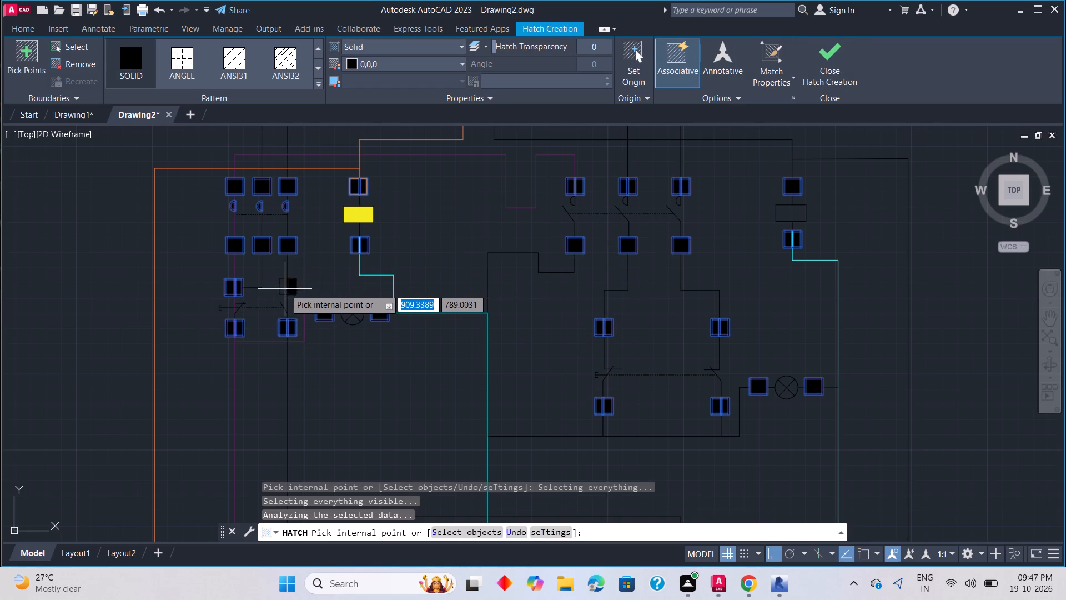
{"action": "left_click", "coordinate": [289, 287]}
{"action": "left_click", "coordinate": [285, 287]}
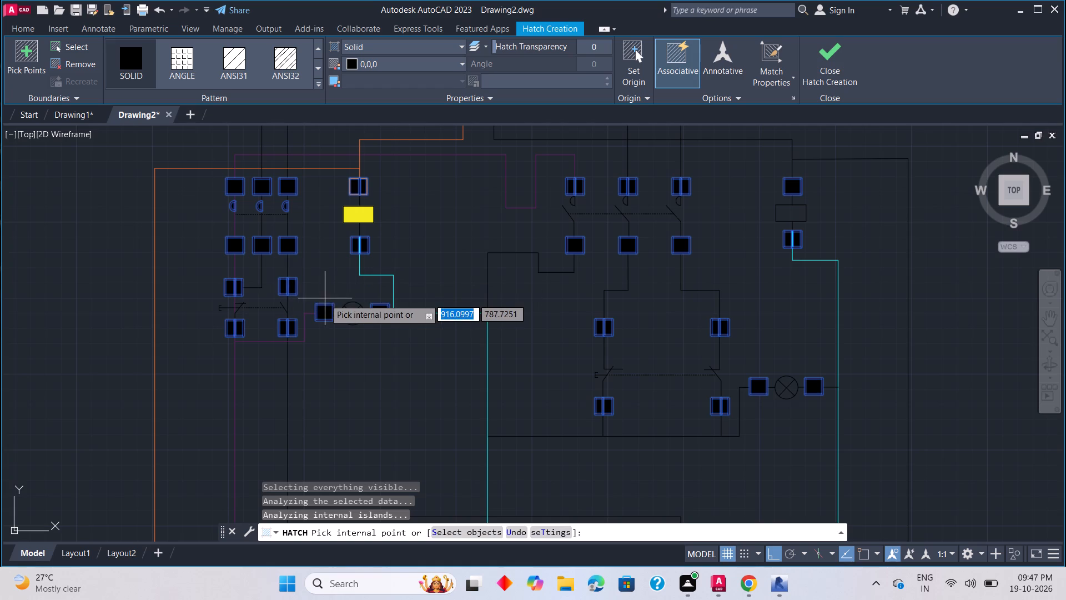
{"action": "key", "text": "Escape"}
Fill the four terminal squares above and below the lower pair of lamps, above the upper-left breaker, with solid black hatch.
{"action": "scroll", "coordinate": [345, 282], "scroll_direction": "down", "scroll_amount": 3}
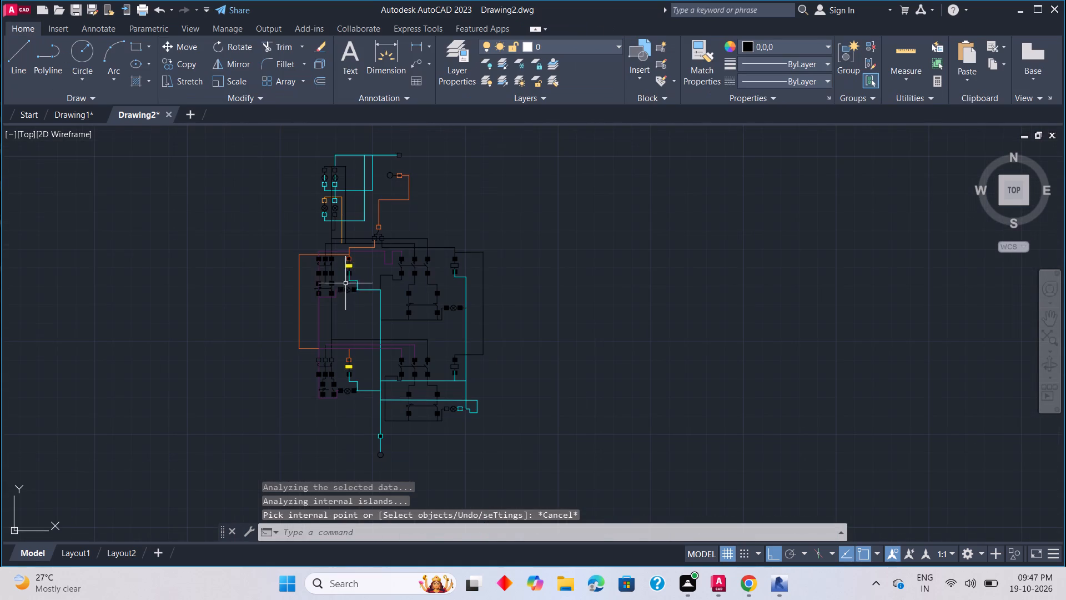
{"action": "middle_click_drag", "start_coordinate": [356, 249], "coordinate": [390, 331]}
{"action": "scroll", "coordinate": [388, 318], "scroll_direction": "up", "scroll_amount": 2}
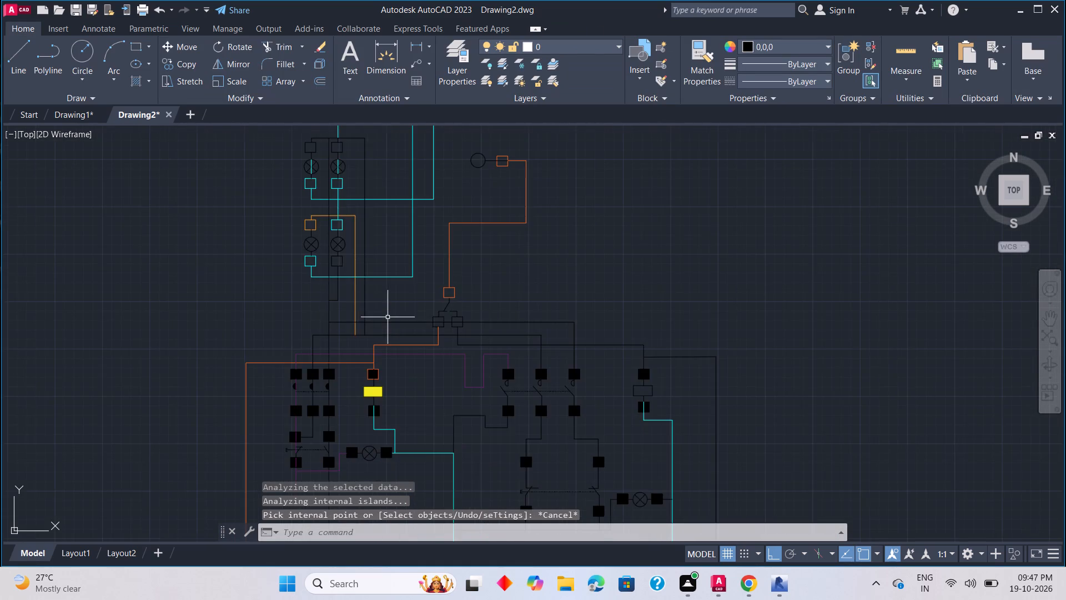
{"action": "scroll", "coordinate": [381, 306], "scroll_direction": "up", "scroll_amount": 1}
{"action": "key", "text": "space"}
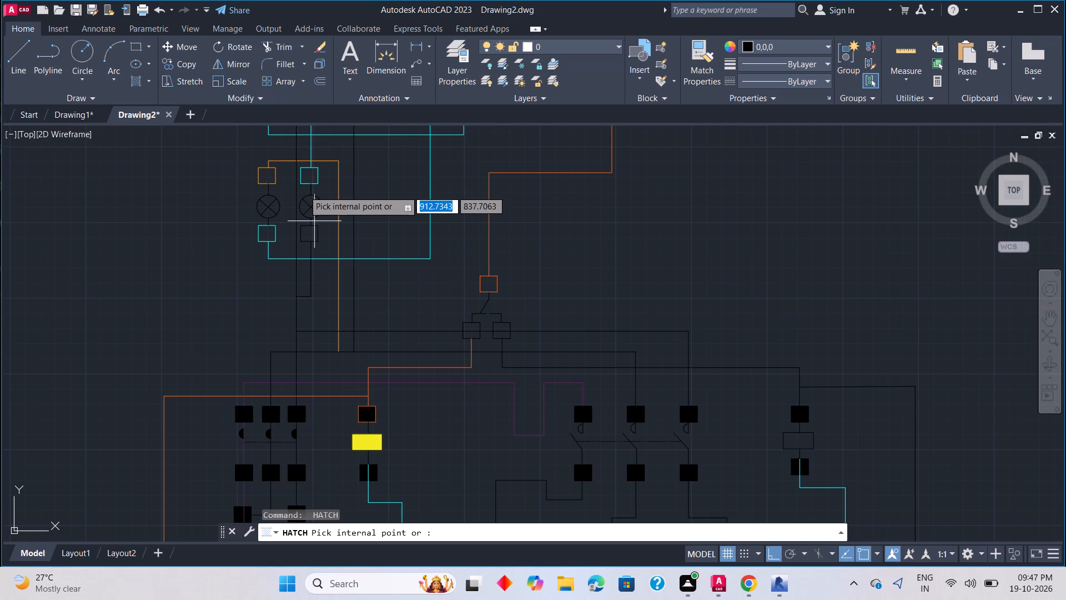
{"action": "left_click", "coordinate": [310, 234]}
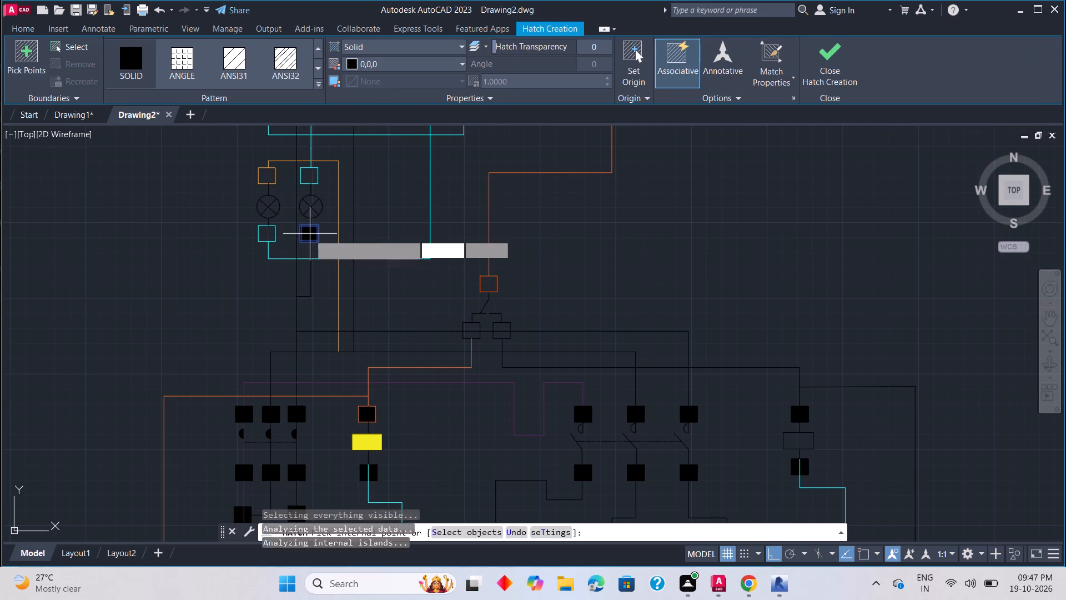
{"action": "left_click", "coordinate": [263, 233]}
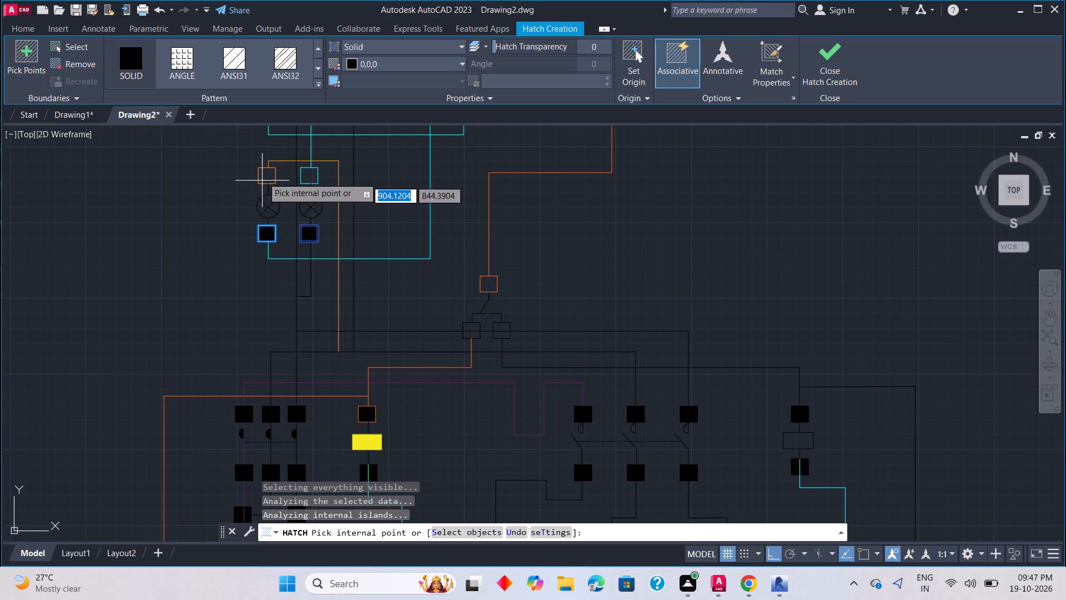
{"action": "left_click", "coordinate": [263, 176]}
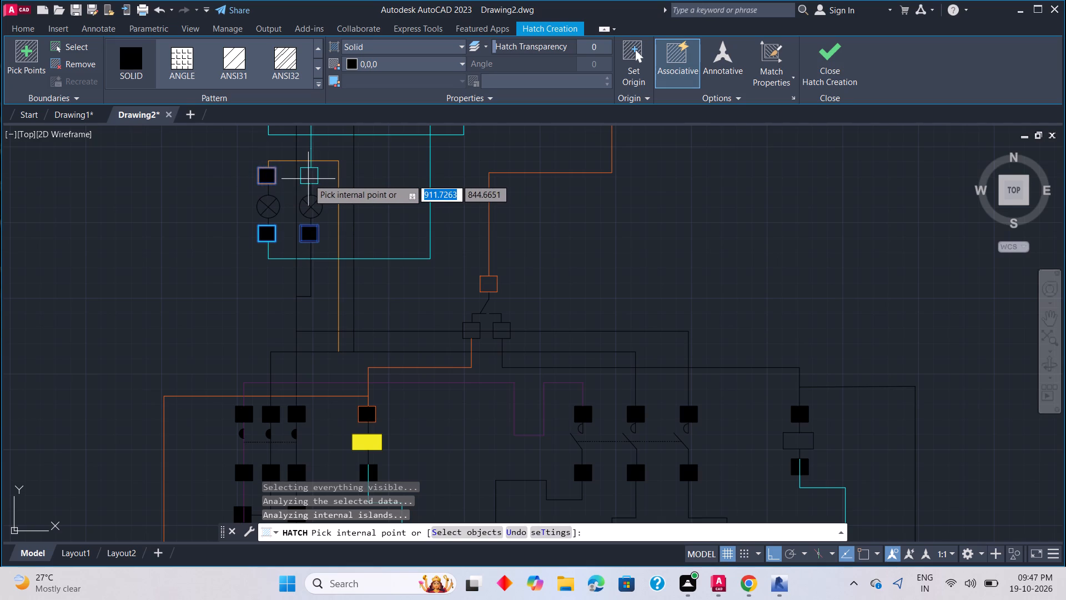
{"action": "left_click", "coordinate": [307, 179]}
Fill the two terminal squares above the topmost pair of lamps with solid black hatch.
{"action": "scroll", "coordinate": [410, 186], "scroll_direction": "down", "scroll_amount": 2}
{"action": "middle_click_drag", "start_coordinate": [411, 186], "coordinate": [391, 236]}
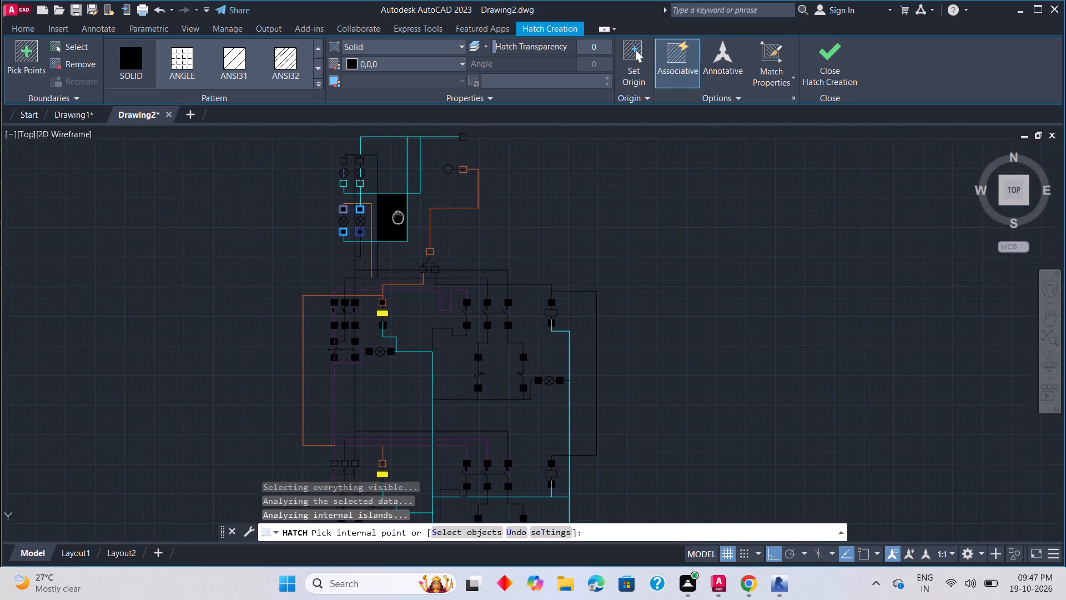
{"action": "middle_click_drag", "start_coordinate": [391, 236], "coordinate": [360, 324]}
{"action": "scroll", "coordinate": [326, 271], "scroll_direction": "up", "scroll_amount": 2}
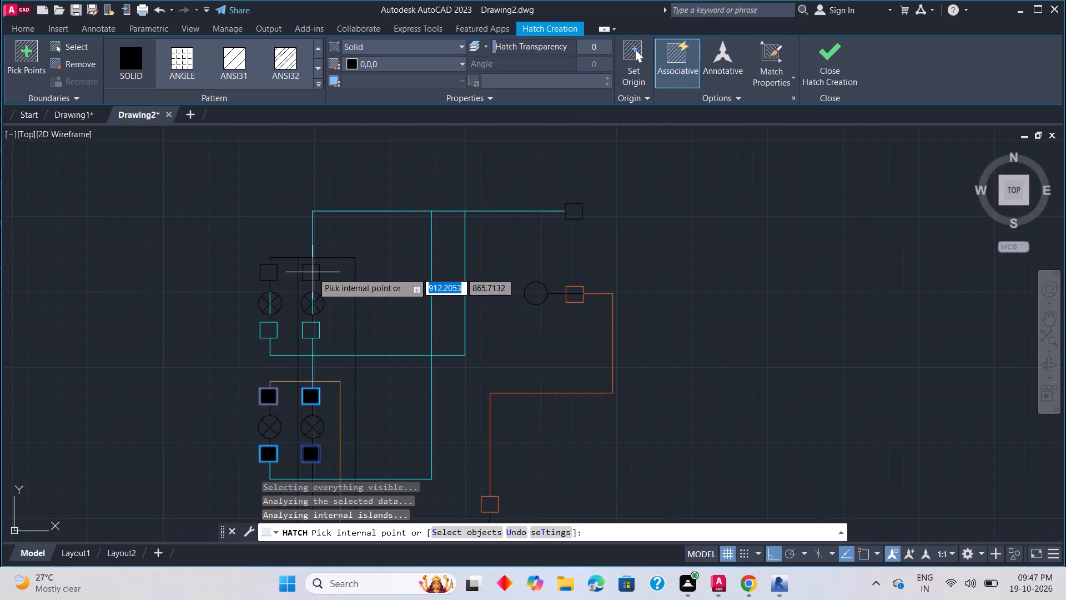
{"action": "left_click", "coordinate": [313, 272]}
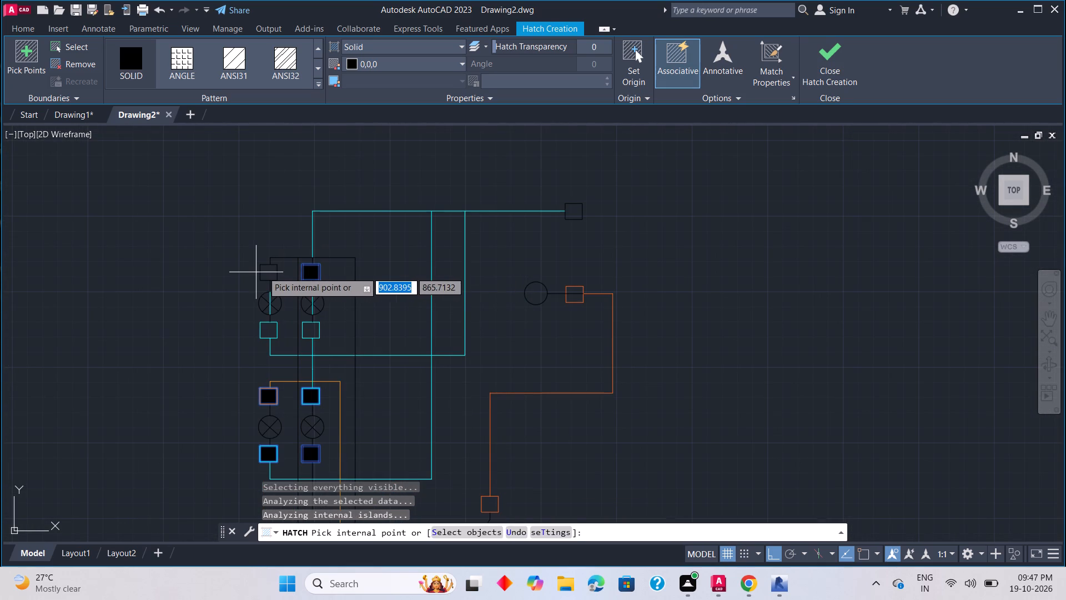
{"action": "left_click", "coordinate": [264, 271]}
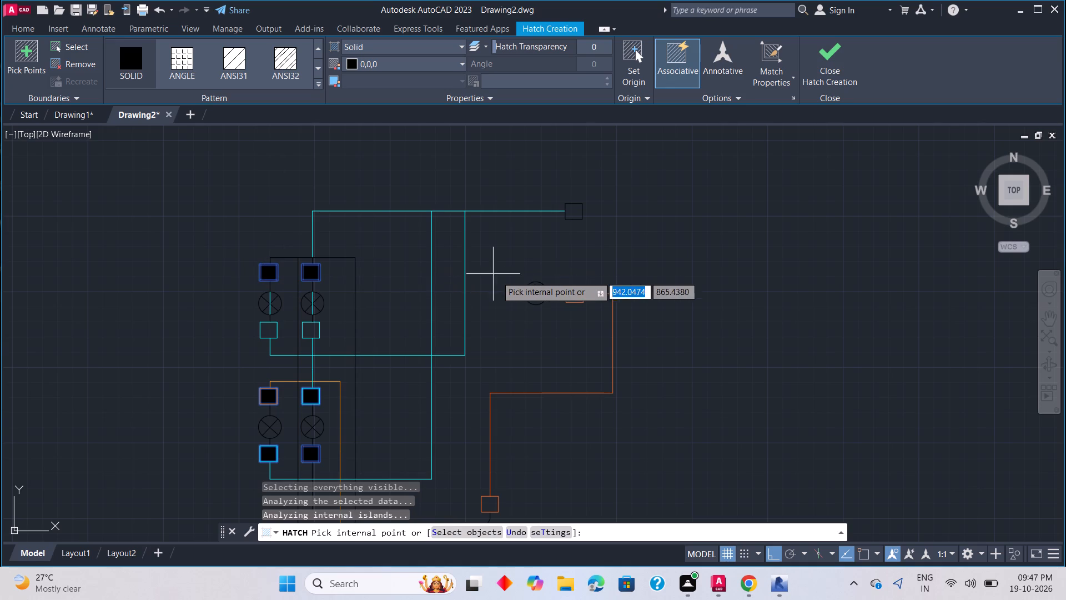
Fill the terminal square ending the topmost cyan wire and both halves of the orange square beside the circle with solid black hatch.
{"action": "left_click", "coordinate": [571, 213]}
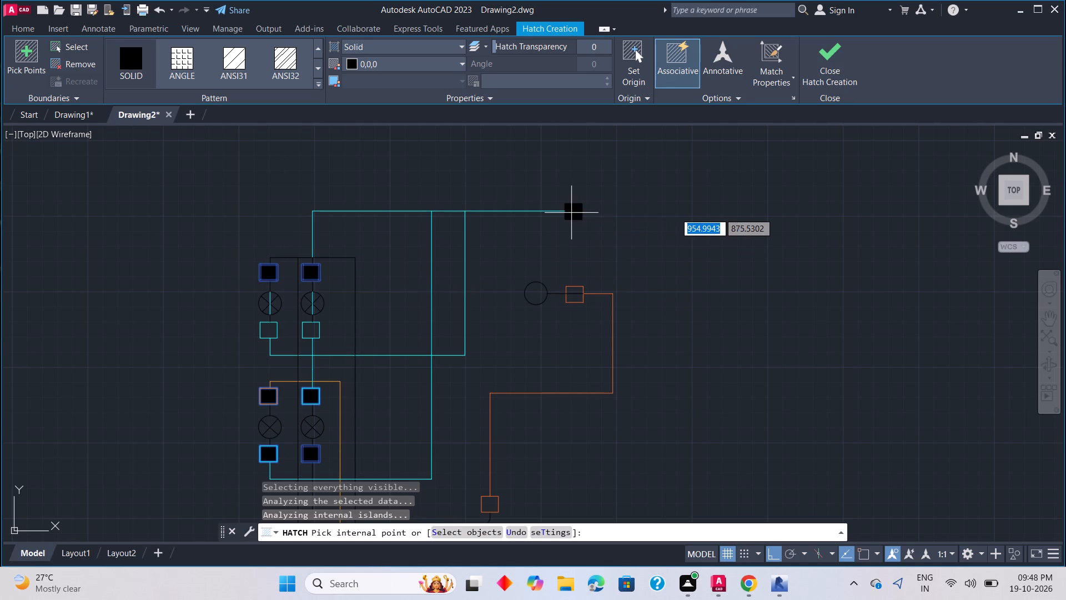
{"action": "left_click", "coordinate": [568, 300]}
{"action": "left_click", "coordinate": [570, 290]}
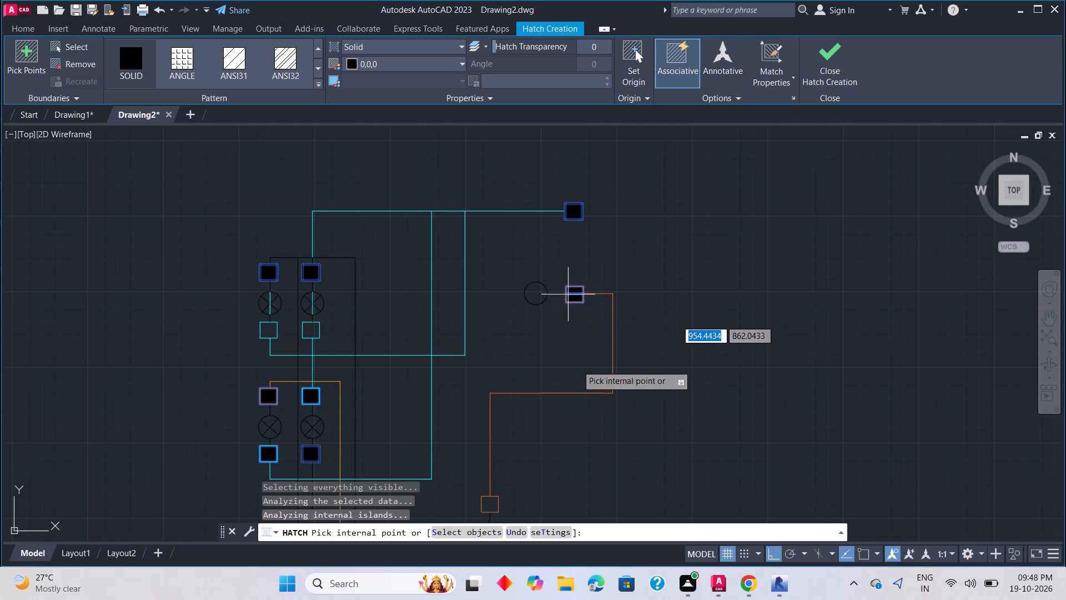
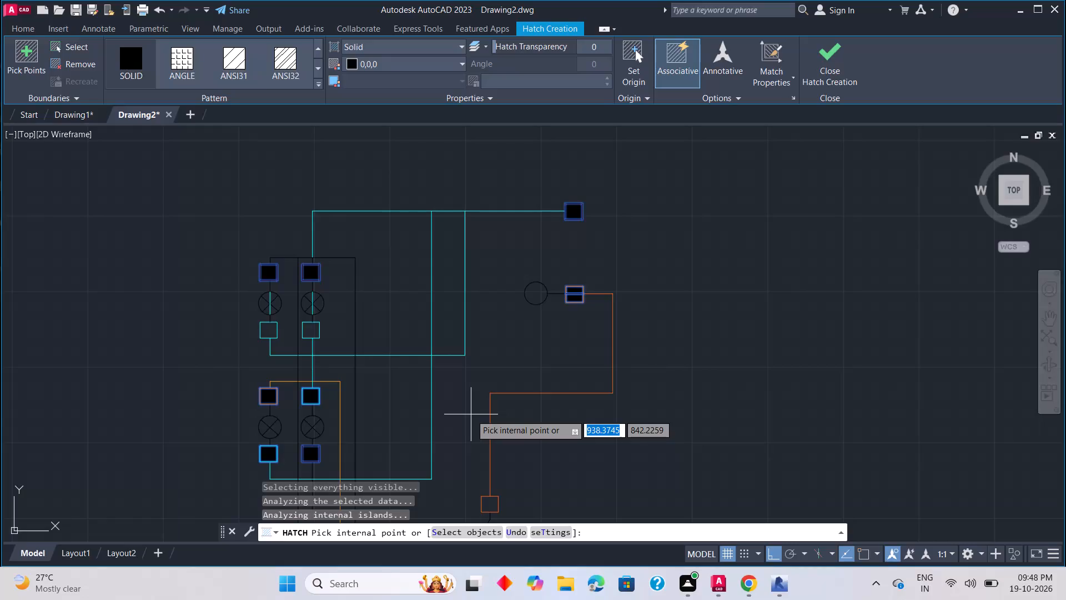
Fill the three upper terminal squares and the half-circle contacts of the lower-left switch group with solid black (0,0,0) hatch.
{"action": "scroll", "coordinate": [369, 474], "scroll_direction": "down", "scroll_amount": 3}
{"action": "middle_click_drag", "start_coordinate": [350, 471], "coordinate": [354, 74]}
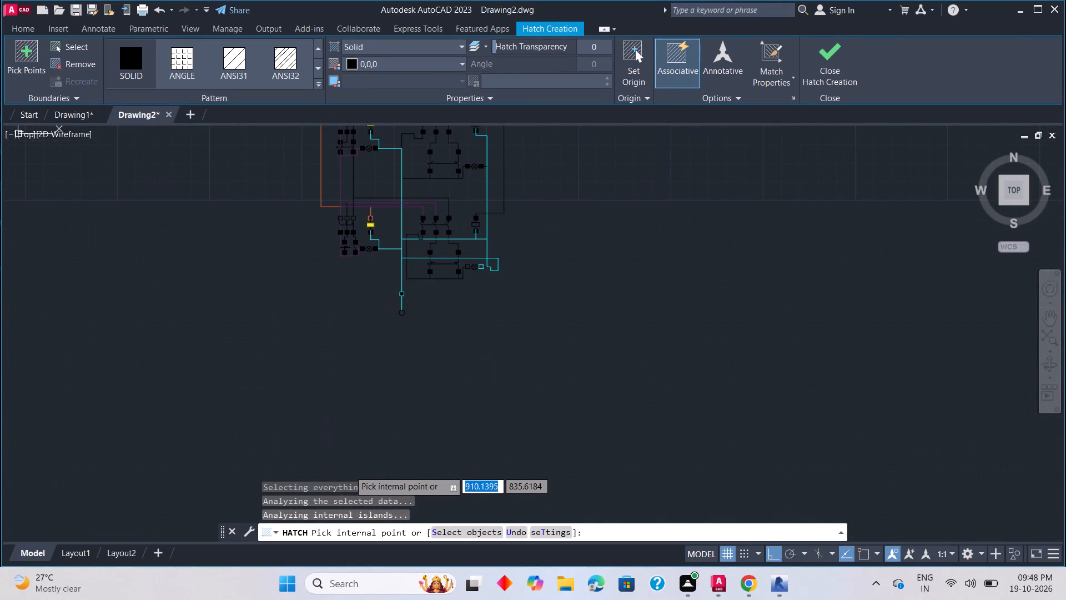
{"action": "middle_click_drag", "start_coordinate": [354, 74], "coordinate": [373, 149]}
{"action": "scroll", "coordinate": [363, 290], "scroll_direction": "up", "scroll_amount": 2}
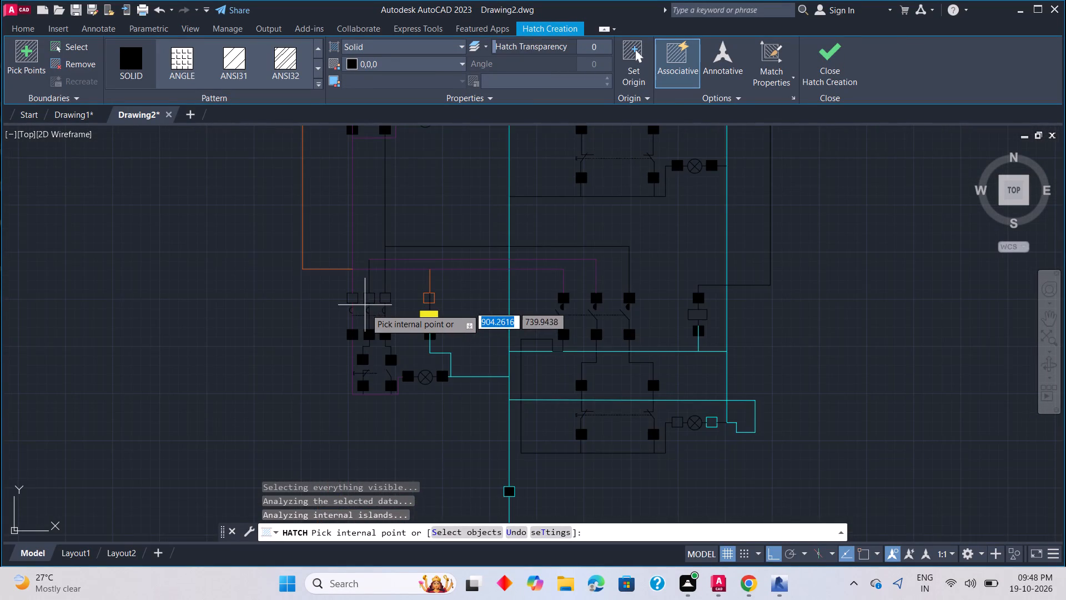
{"action": "scroll", "coordinate": [361, 309], "scroll_direction": "up", "scroll_amount": 3}
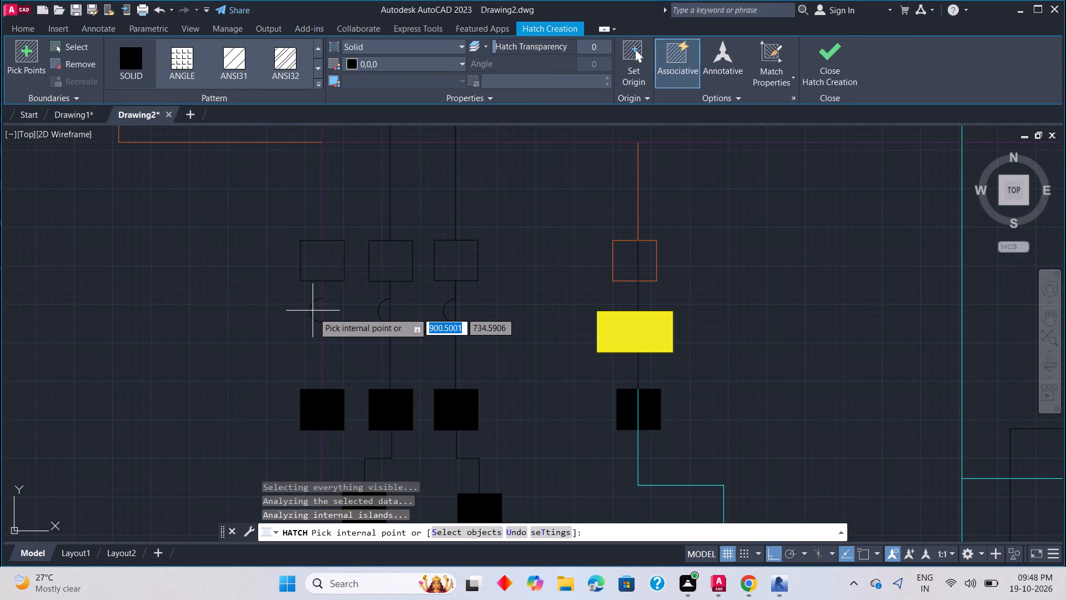
{"action": "left_click", "coordinate": [316, 312]}
{"action": "left_click", "coordinate": [334, 250]}
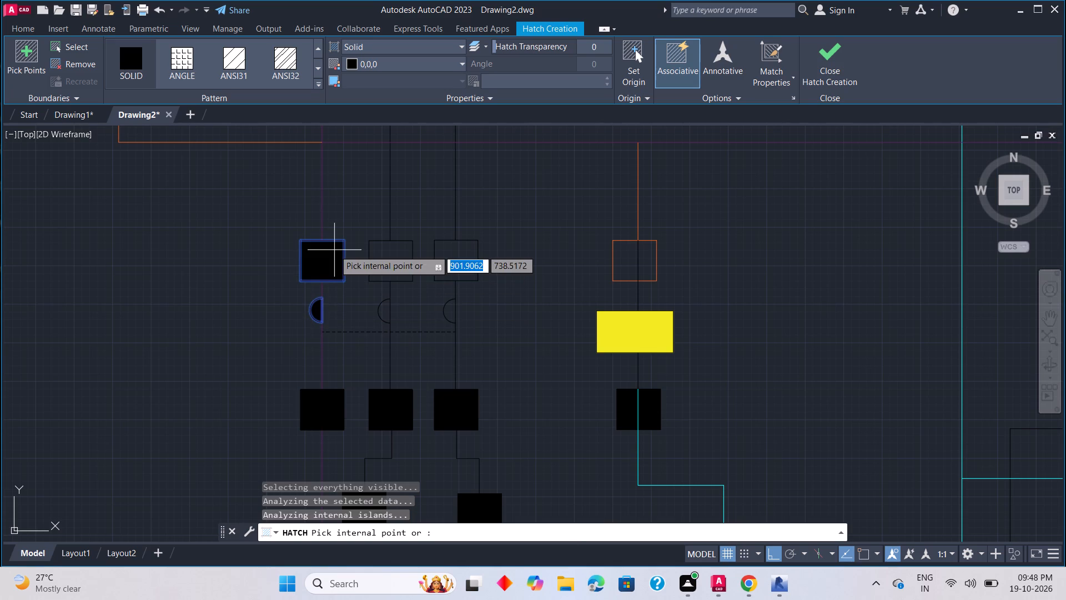
{"action": "left_click", "coordinate": [382, 255]}
{"action": "left_click", "coordinate": [471, 245]}
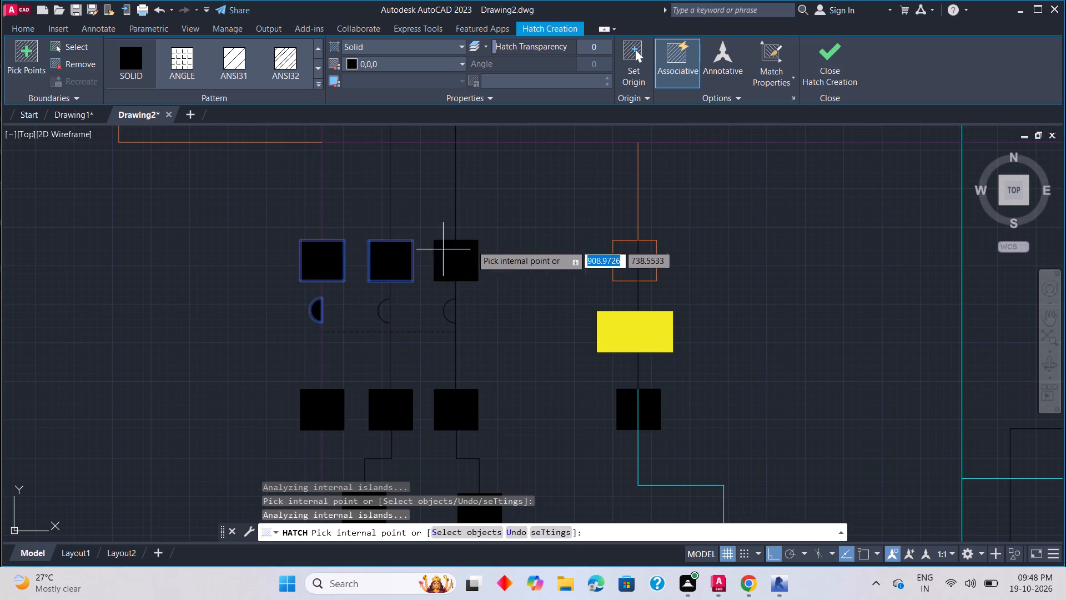
{"action": "left_click", "coordinate": [451, 308]}
{"action": "left_click", "coordinate": [383, 315]}
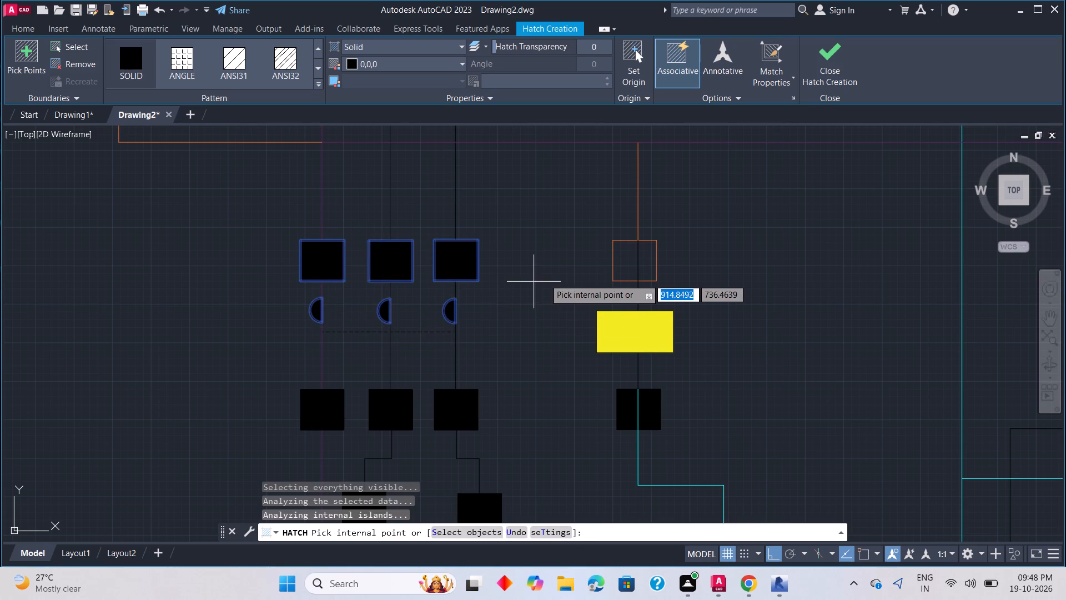
Fill both halves of the orange terminal square above the lower yellow block with the solid black hatch.
{"action": "left_click", "coordinate": [645, 257]}
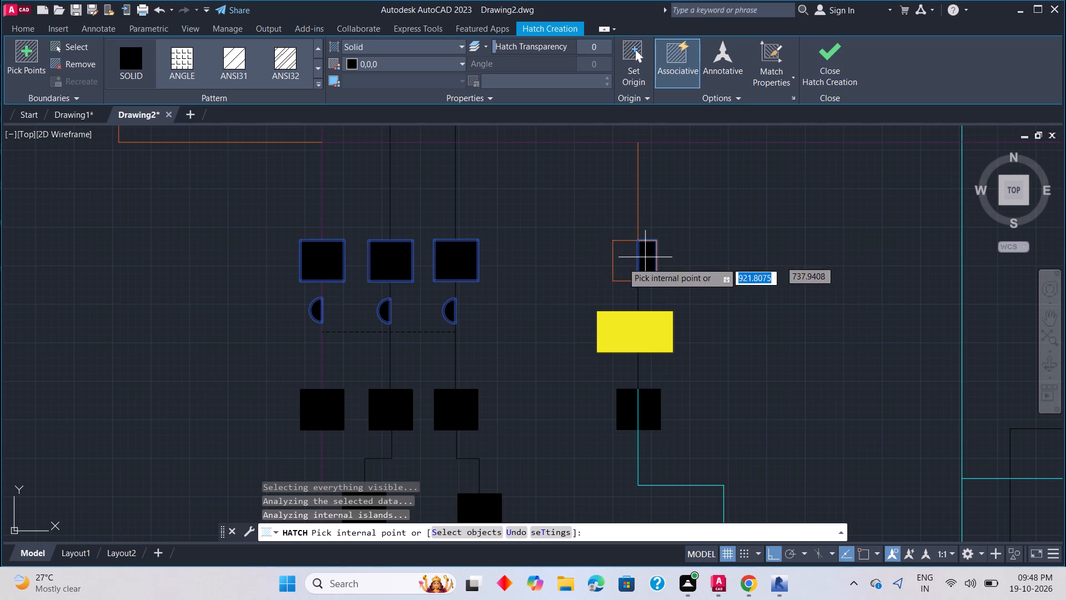
{"action": "left_click", "coordinate": [617, 262]}
Fill the three half-circle contacts of the three-pole switch in the schematic's upper-right circuit with the solid black hatch.
{"action": "scroll", "coordinate": [672, 257], "scroll_direction": "down", "scroll_amount": 3}
{"action": "middle_click_drag", "start_coordinate": [675, 253], "coordinate": [671, 258]}
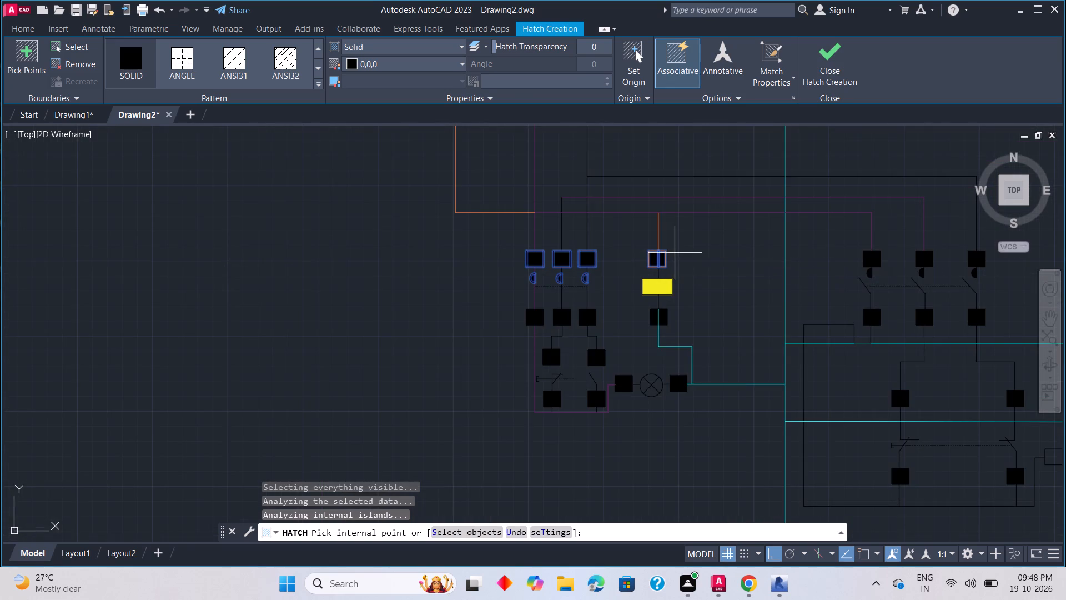
{"action": "middle_click_drag", "start_coordinate": [671, 258], "coordinate": [545, 364]}
{"action": "scroll", "coordinate": [545, 317], "scroll_direction": "down", "scroll_amount": 1}
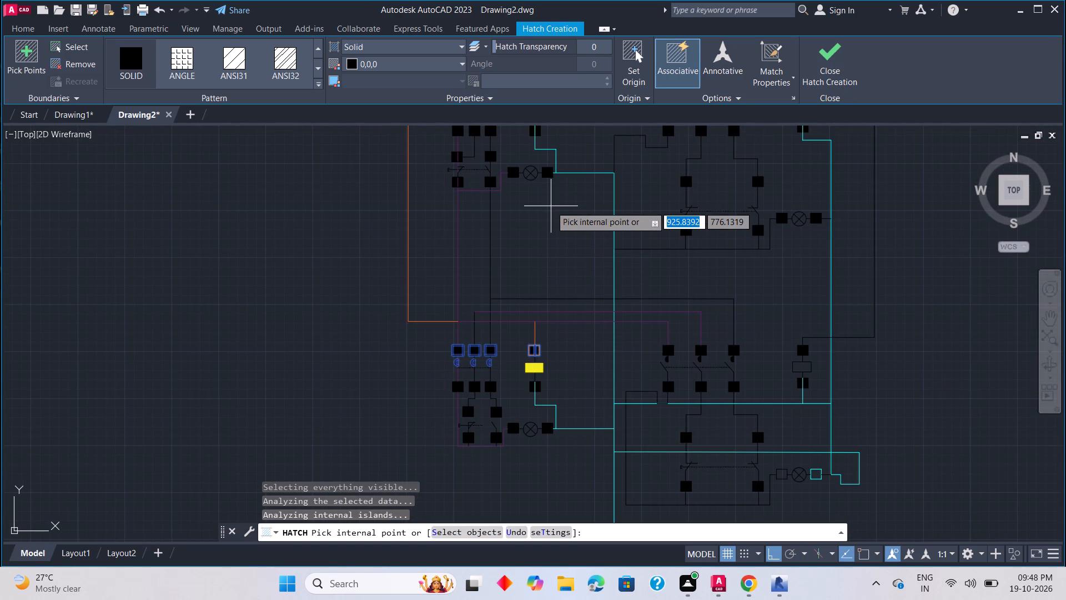
{"action": "middle_click_drag", "start_coordinate": [552, 206], "coordinate": [535, 234]}
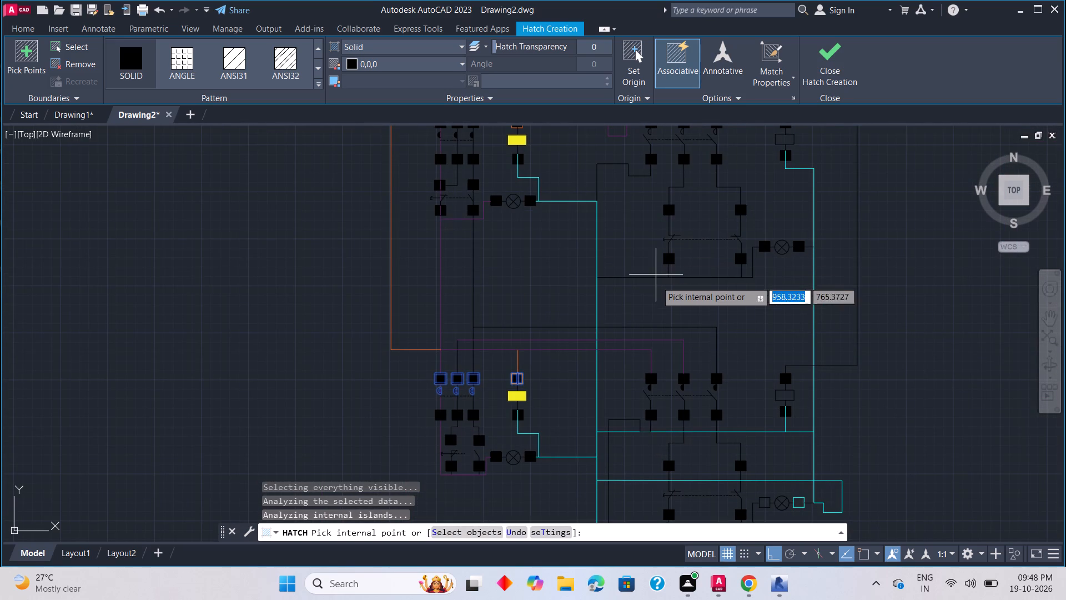
{"action": "scroll", "coordinate": [617, 289], "scroll_direction": "down", "scroll_amount": 3}
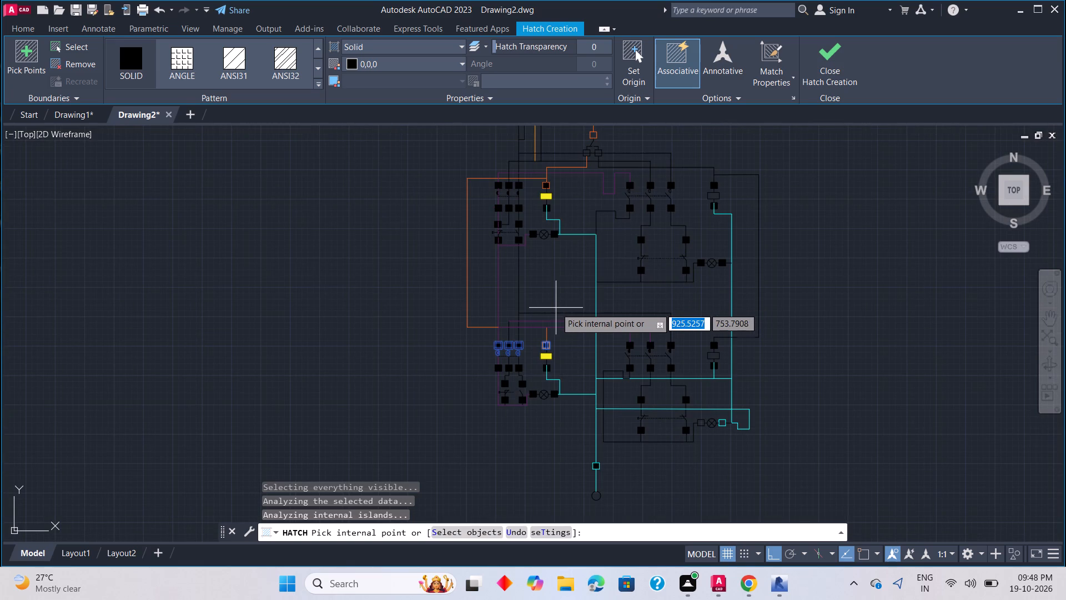
{"action": "middle_click_drag", "start_coordinate": [560, 293], "coordinate": [459, 389]}
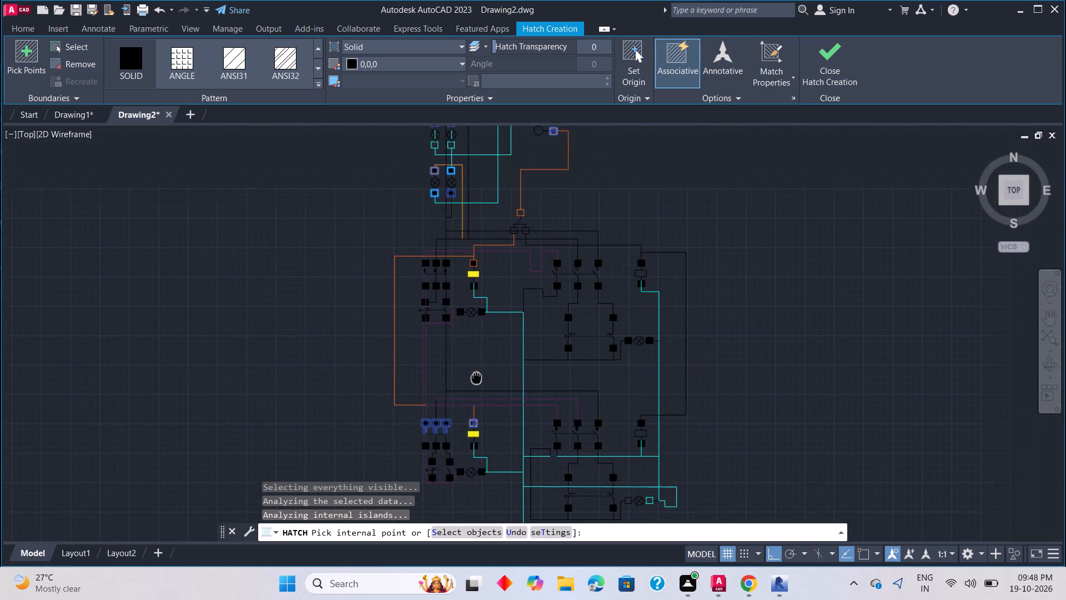
{"action": "middle_click_drag", "start_coordinate": [459, 389], "coordinate": [457, 391]}
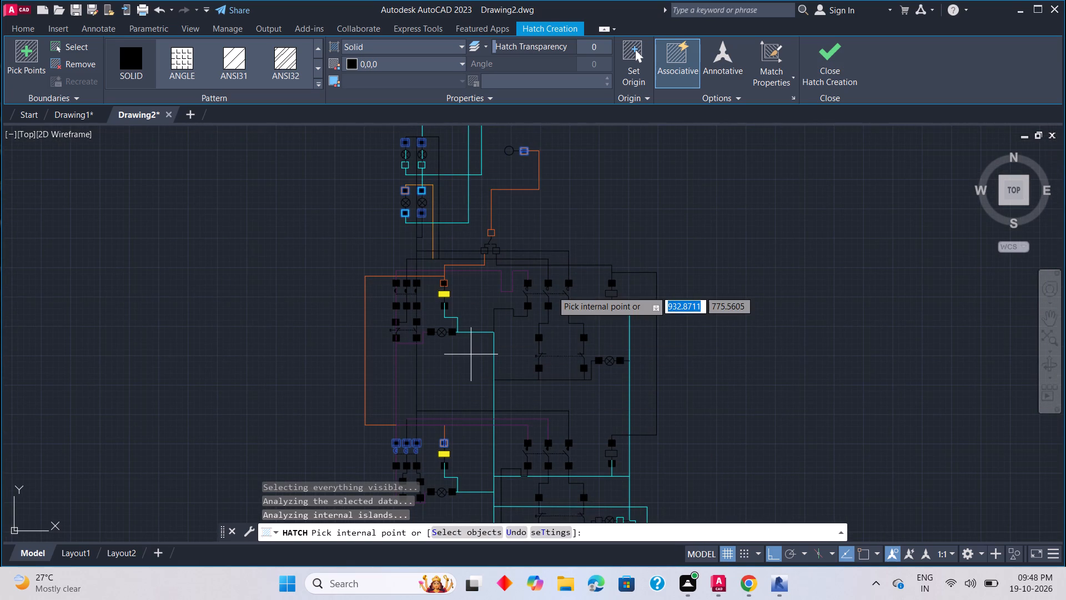
{"action": "middle_click_drag", "start_coordinate": [673, 357], "coordinate": [670, 354]}
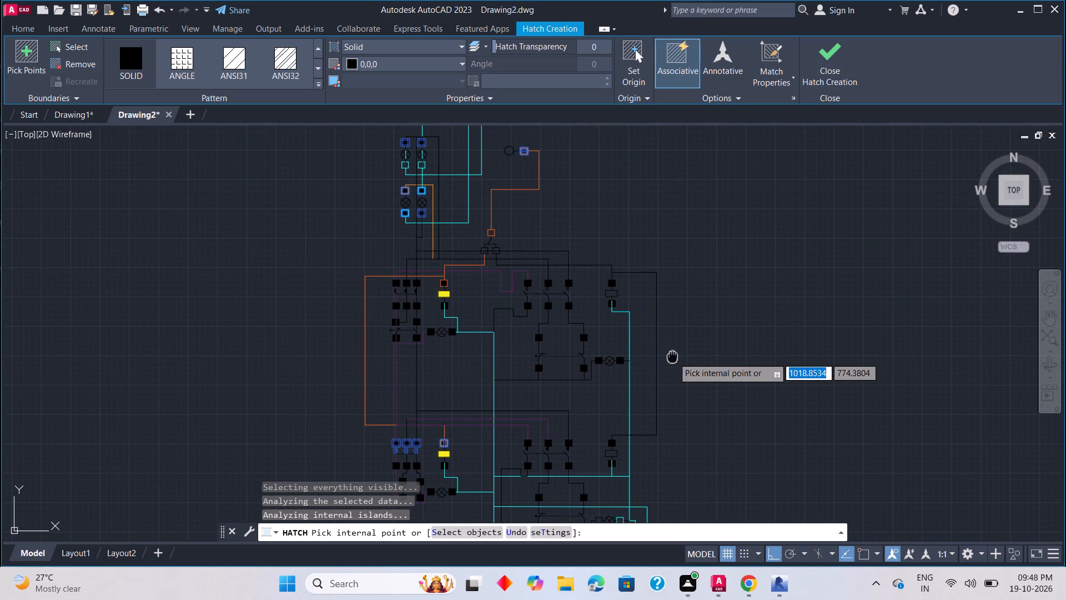
{"action": "middle_click_drag", "start_coordinate": [670, 354], "coordinate": [666, 261]}
{"action": "scroll", "coordinate": [551, 186], "scroll_direction": "up", "scroll_amount": 1}
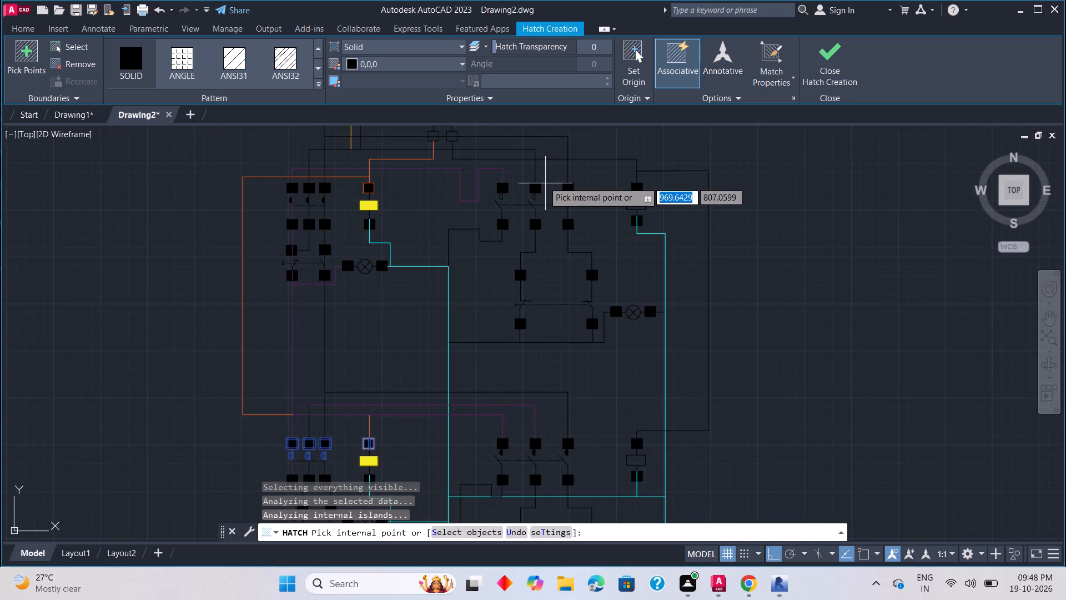
{"action": "middle_click_drag", "start_coordinate": [542, 181], "coordinate": [583, 269]}
{"action": "scroll", "coordinate": [545, 292], "scroll_direction": "up", "scroll_amount": 3}
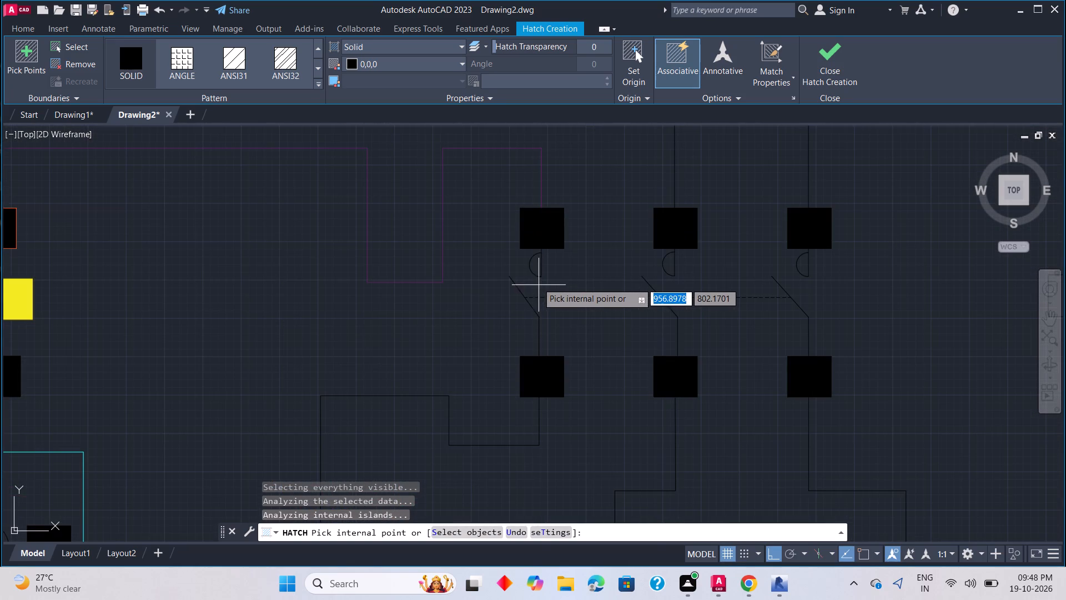
{"action": "left_click", "coordinate": [539, 266]}
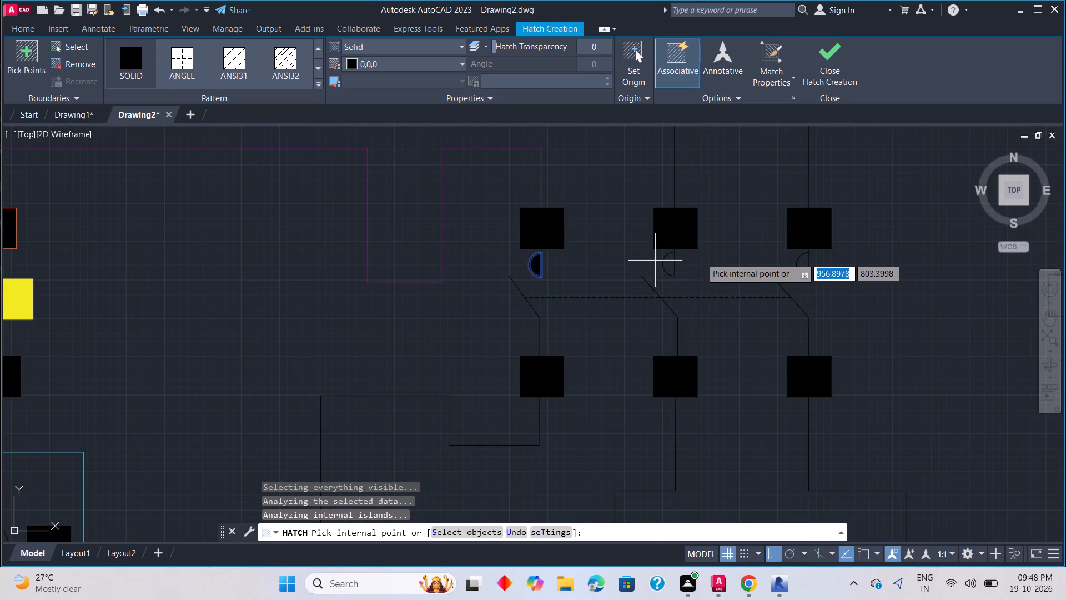
{"action": "left_click", "coordinate": [669, 264]}
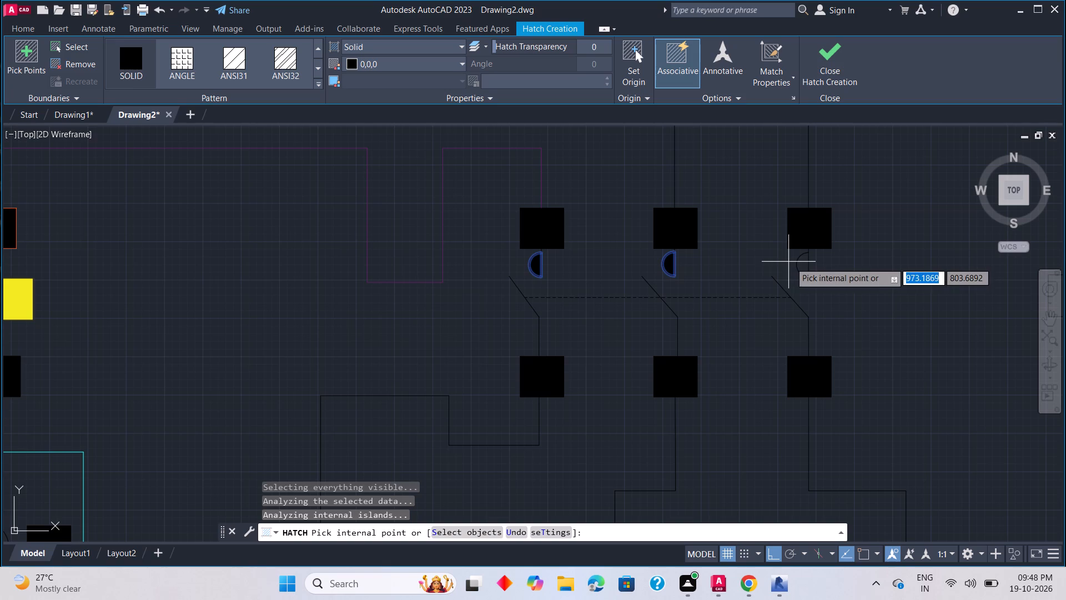
{"action": "left_click", "coordinate": [804, 259]}
Fill the changeover switch's three terminals, both halves of the two lower squares and the orange square above, with solid black hatch.
{"action": "scroll", "coordinate": [688, 250], "scroll_direction": "down", "scroll_amount": 3}
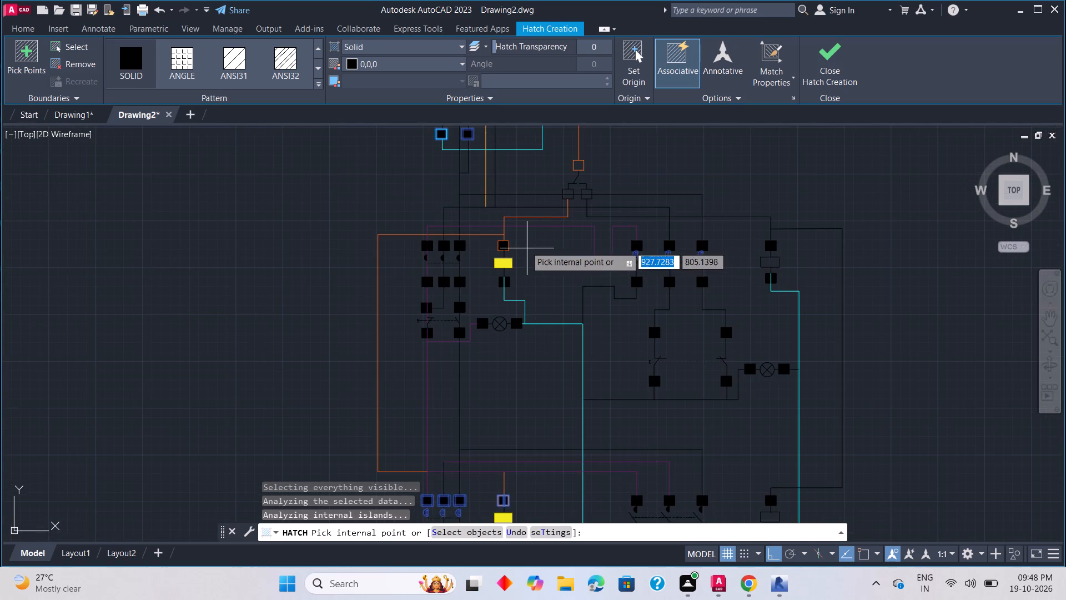
{"action": "middle_click_drag", "start_coordinate": [524, 241], "coordinate": [547, 331]}
{"action": "scroll", "coordinate": [583, 298], "scroll_direction": "up", "scroll_amount": 4}
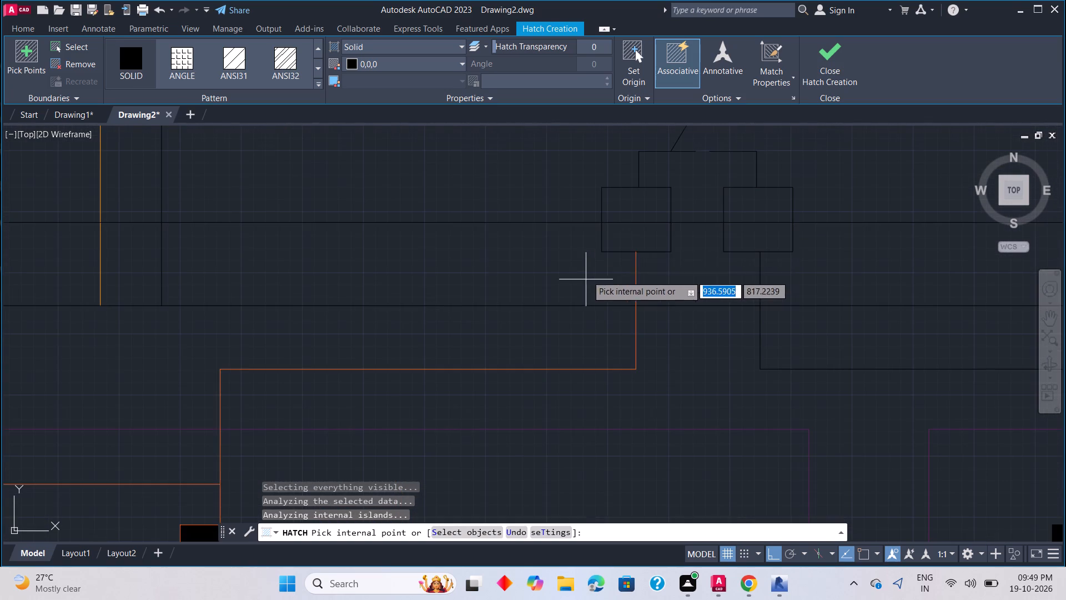
{"action": "left_click", "coordinate": [623, 236]}
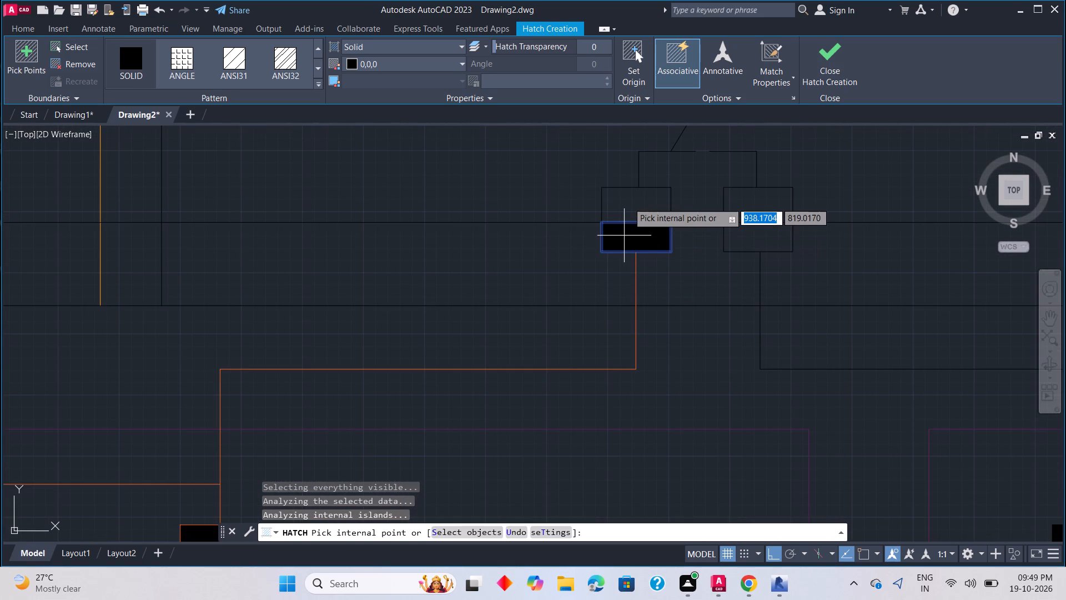
{"action": "left_click", "coordinate": [628, 201]}
{"action": "left_click", "coordinate": [759, 198]}
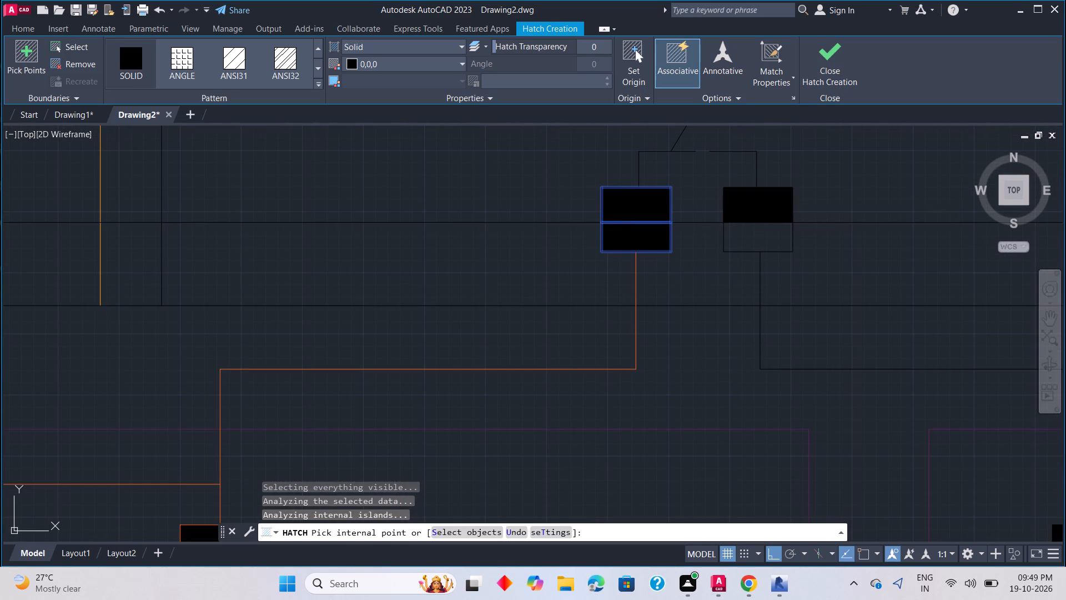
{"action": "left_click", "coordinate": [759, 227]}
{"action": "middle_click_drag", "start_coordinate": [748, 199], "coordinate": [715, 308]}
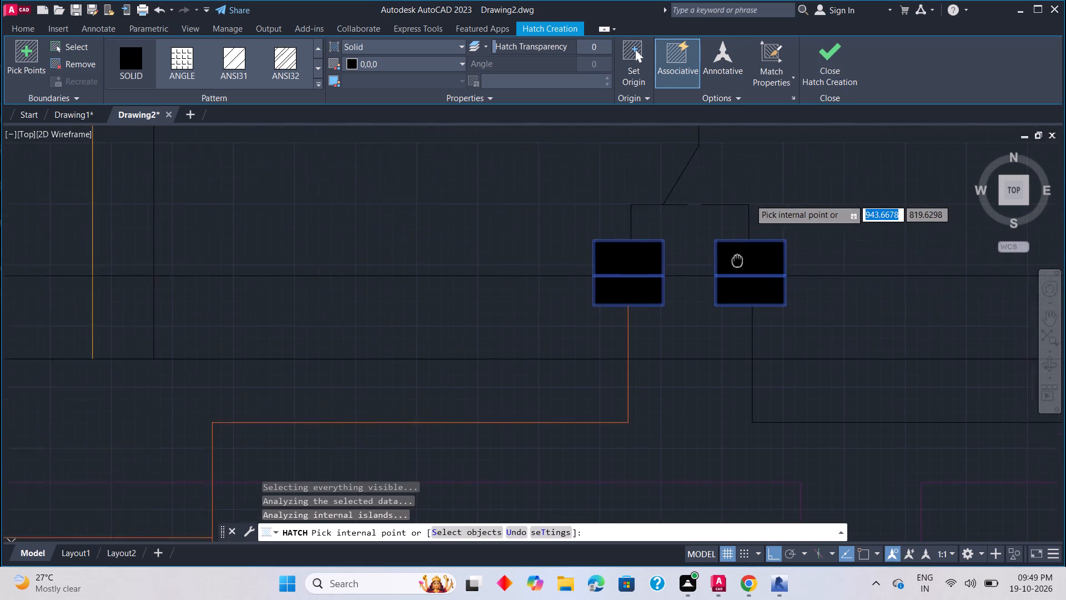
{"action": "middle_click_drag", "start_coordinate": [715, 308], "coordinate": [683, 382]}
{"action": "left_click", "coordinate": [649, 228]}
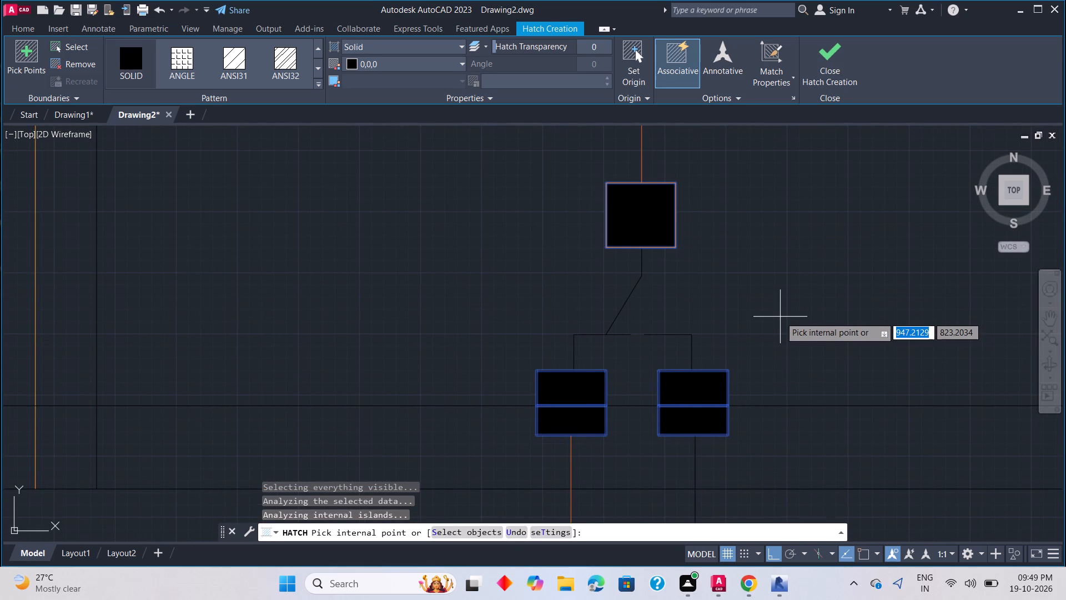
Fill the two terminal squares on either side of the lower-right lamp with solid black and end the Hatch command.
{"action": "scroll", "coordinate": [690, 304], "scroll_direction": "down", "scroll_amount": 7}
{"action": "scroll", "coordinate": [701, 258], "scroll_direction": "up", "scroll_amount": 1}
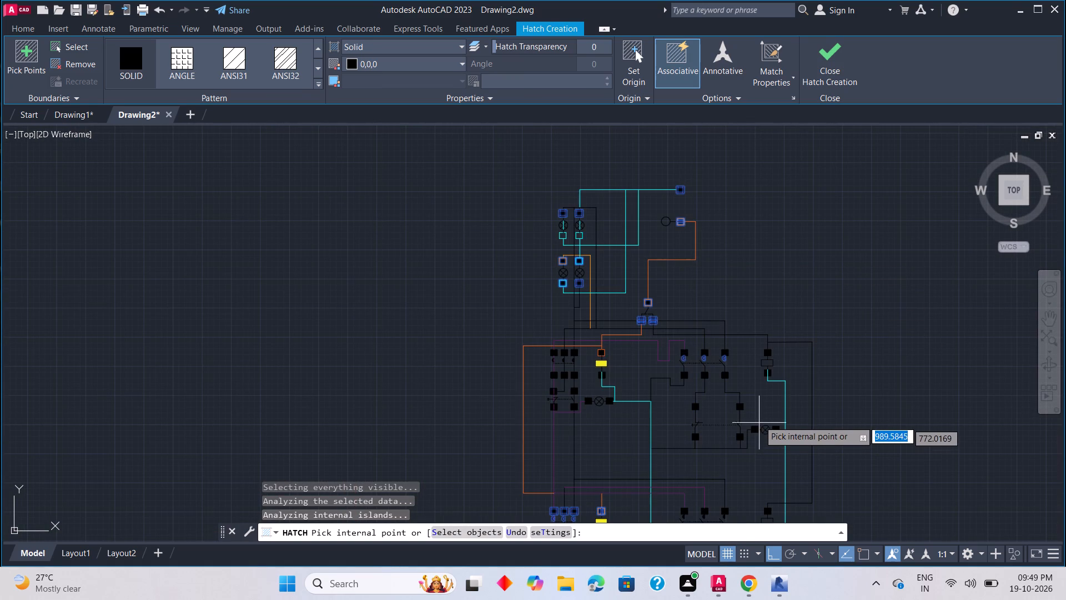
{"action": "middle_click_drag", "start_coordinate": [748, 398], "coordinate": [747, 319]}
{"action": "scroll", "coordinate": [759, 330], "scroll_direction": "up", "scroll_amount": 1}
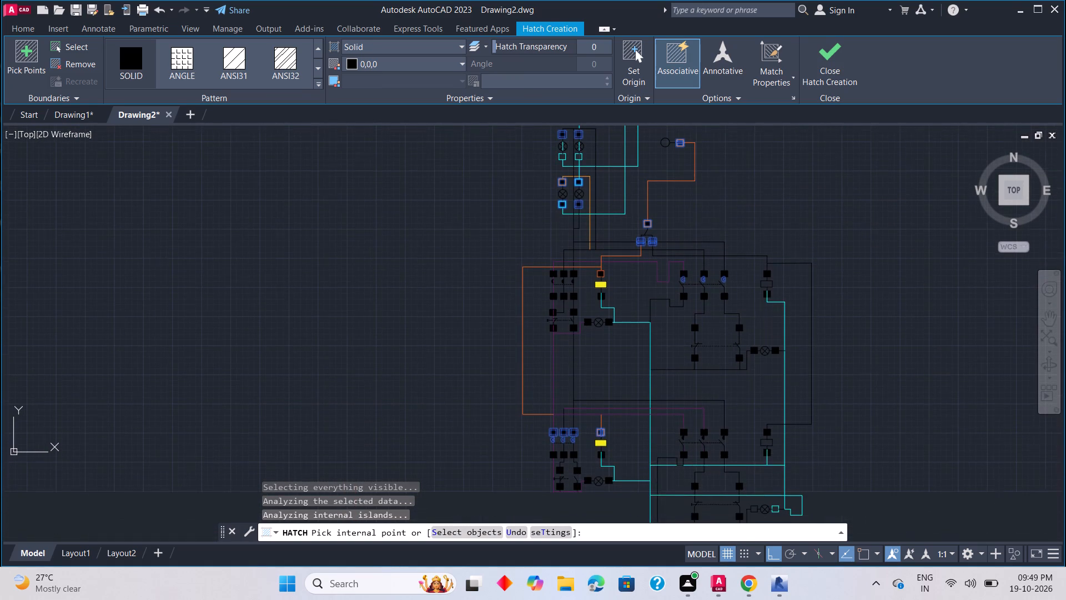
{"action": "middle_click_drag", "start_coordinate": [644, 437], "coordinate": [630, 264]}
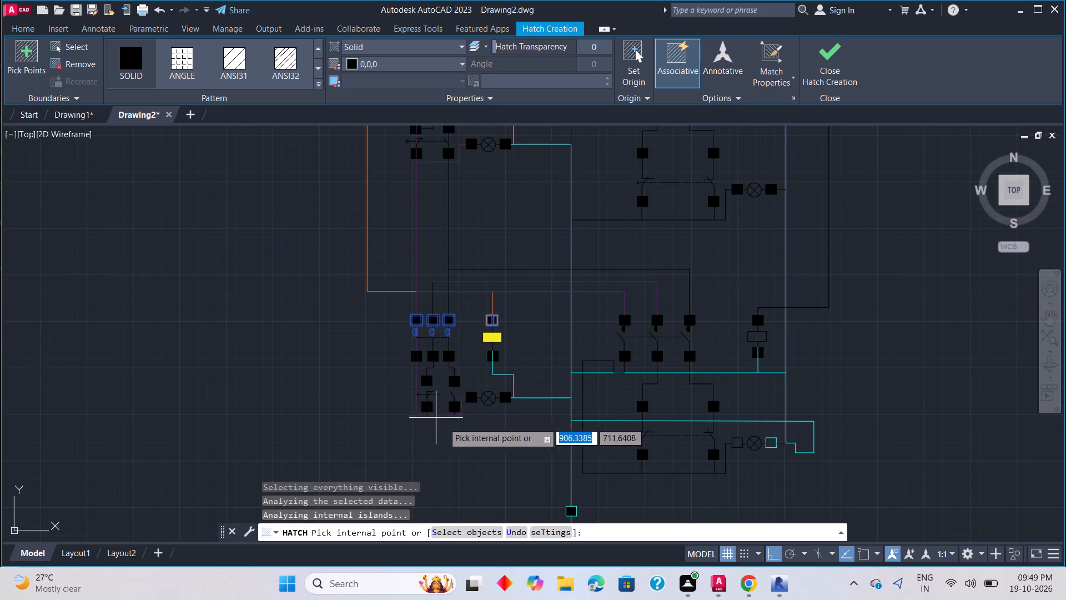
{"action": "scroll", "coordinate": [766, 442], "scroll_direction": "up", "scroll_amount": 1}
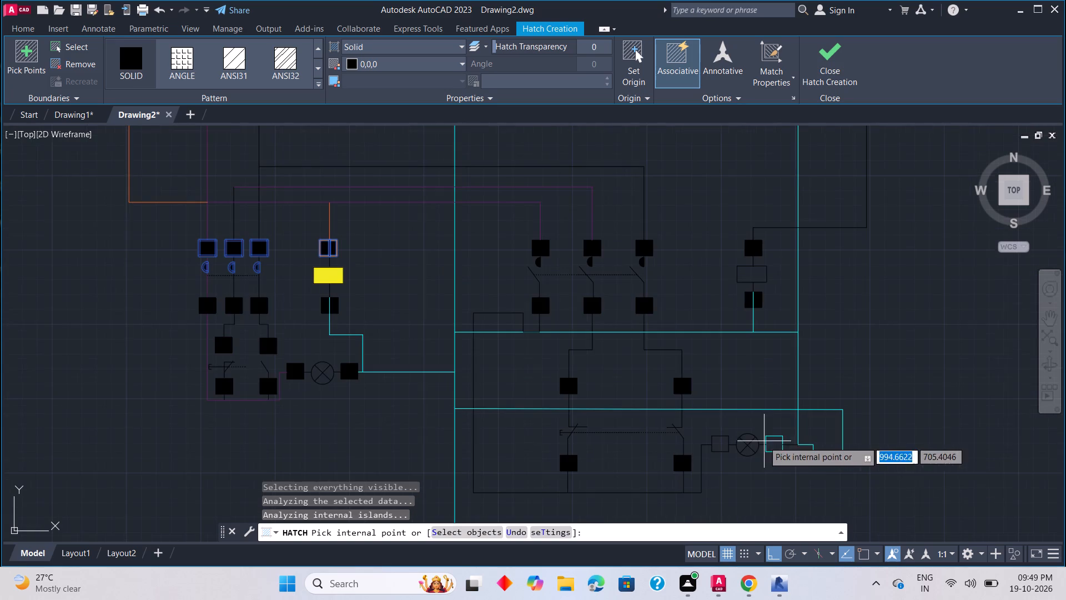
{"action": "left_click", "coordinate": [772, 444]}
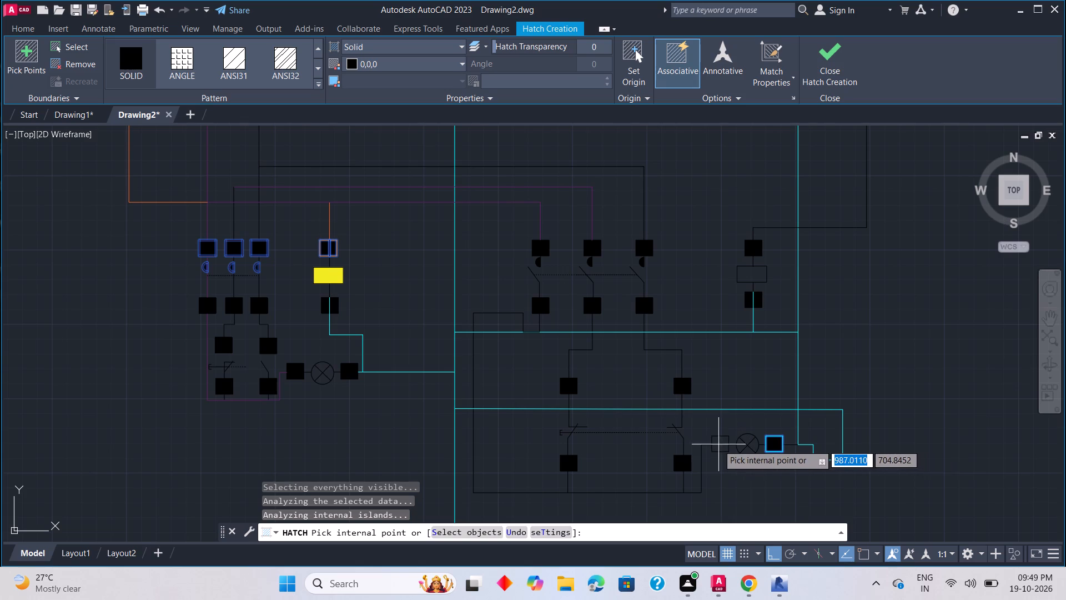
{"action": "left_click", "coordinate": [718, 444]}
{"action": "key", "text": "Escape"}
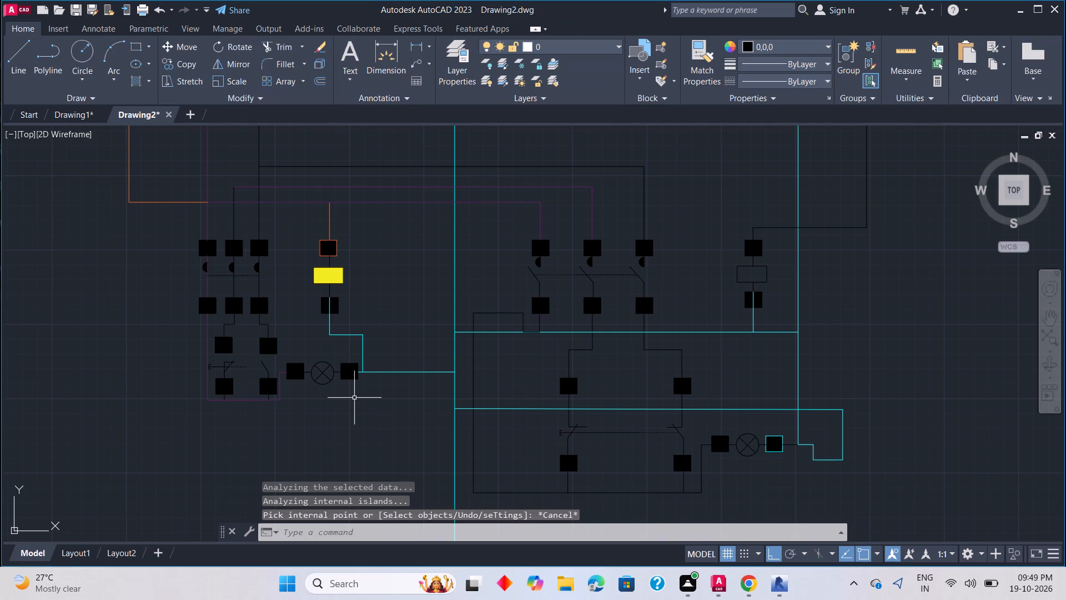
Erase the vertical purple wire running down from the first bottom terminal of the lower-left switch group.
{"action": "middle_click_drag", "start_coordinate": [131, 366], "coordinate": [289, 366]}
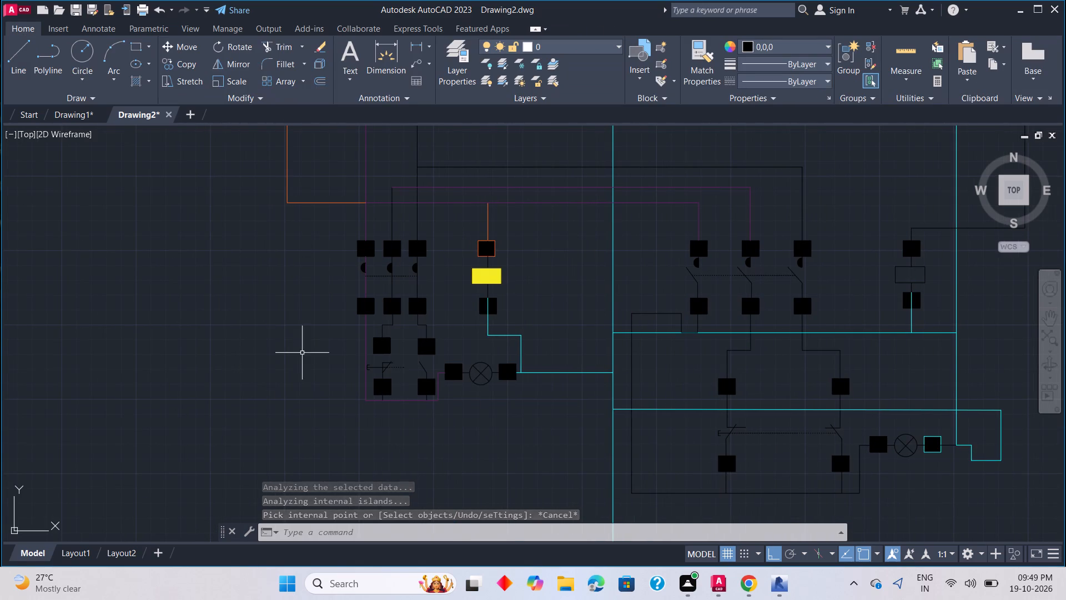
{"action": "left_click", "coordinate": [365, 342]}
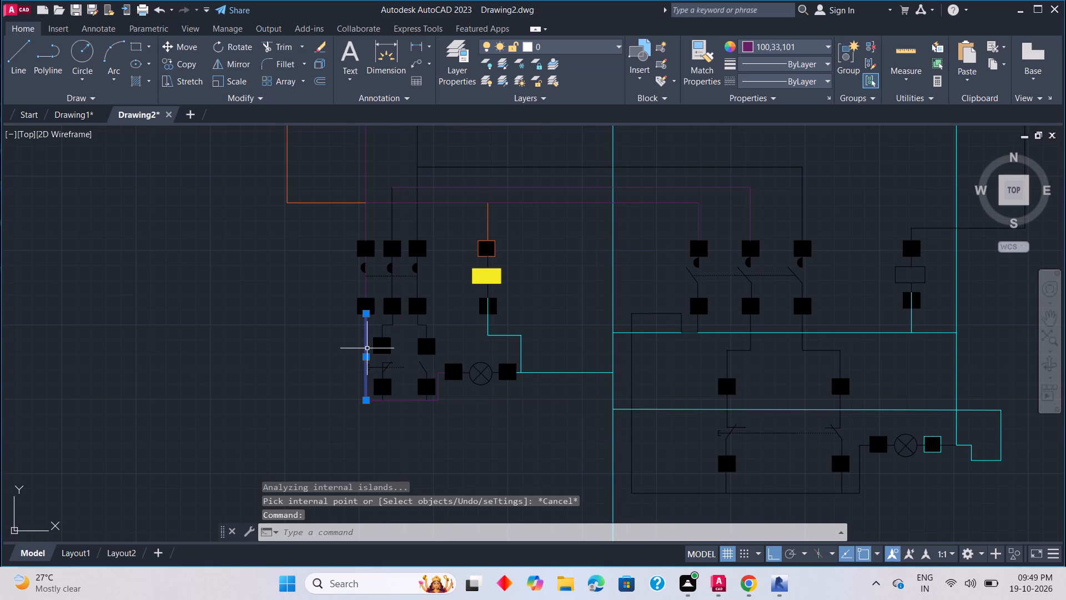
{"action": "key", "text": "Delete"}
Redraw the purple wire (100,33,101) from the lower-left switch group's first bottom terminal, offset about 2.8 outward, down to the purple line below.
{"action": "key", "text": "l"}
{"action": "key", "text": "space"}
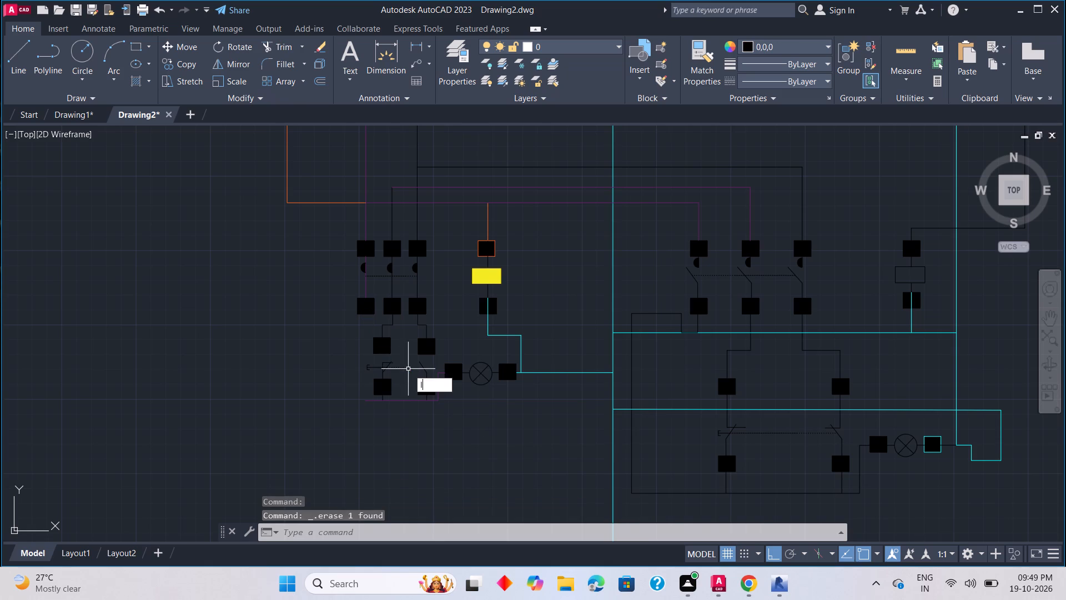
{"action": "left_click", "coordinate": [818, 46]}
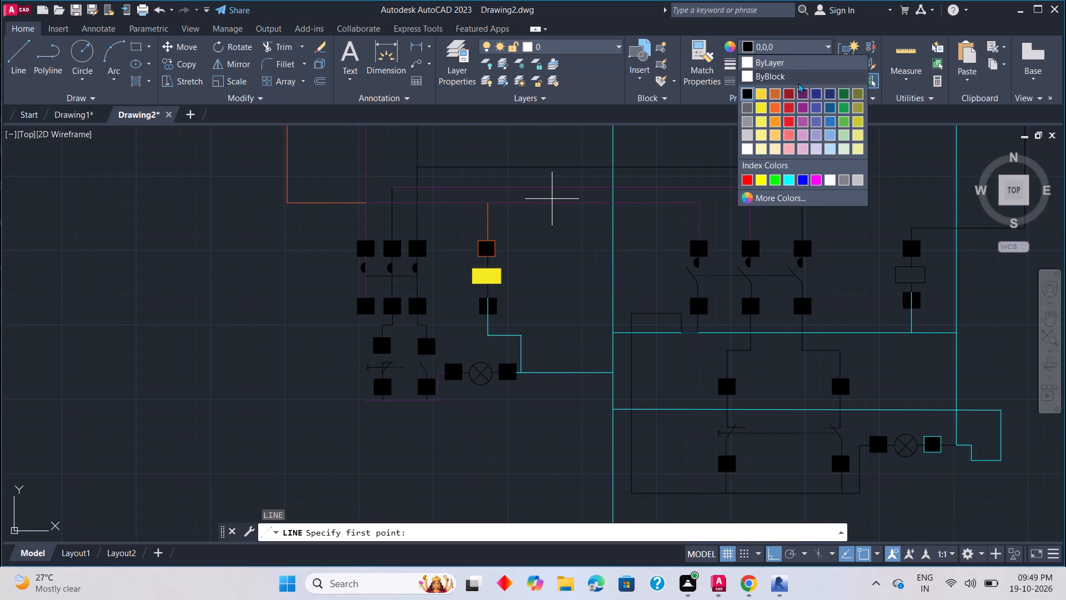
{"action": "left_click", "coordinate": [799, 92]}
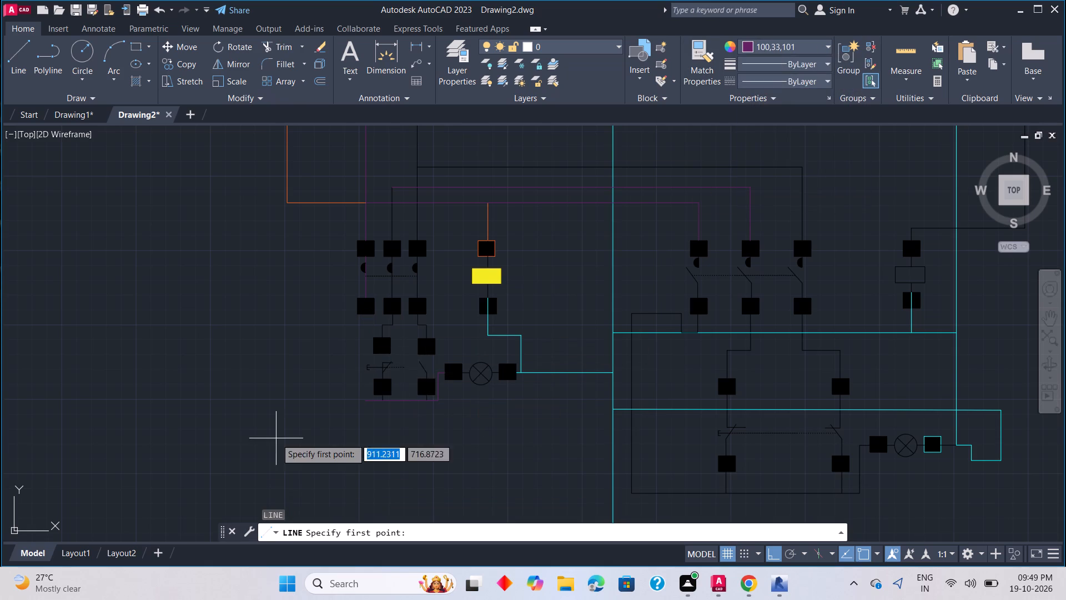
{"action": "left_click", "coordinate": [366, 294]}
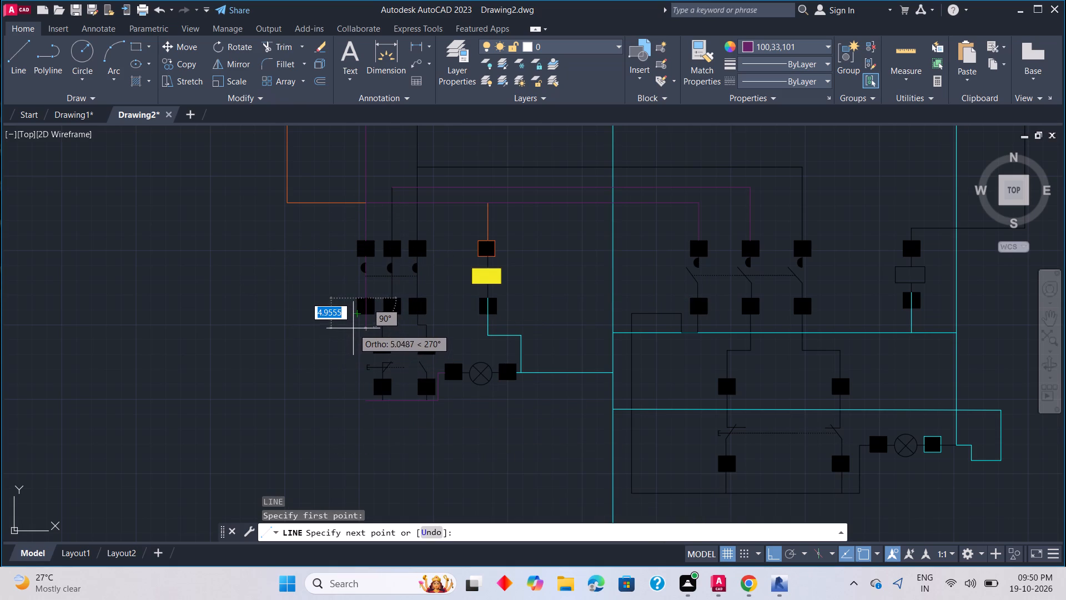
{"action": "scroll", "coordinate": [356, 322], "scroll_direction": "up", "scroll_amount": 3}
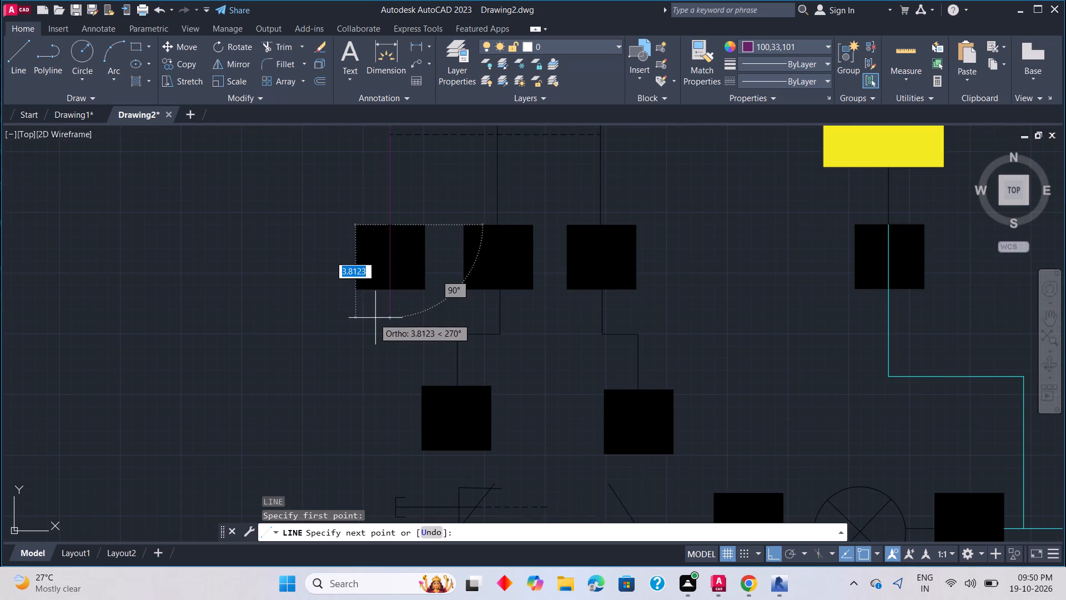
{"action": "left_click", "coordinate": [419, 338]}
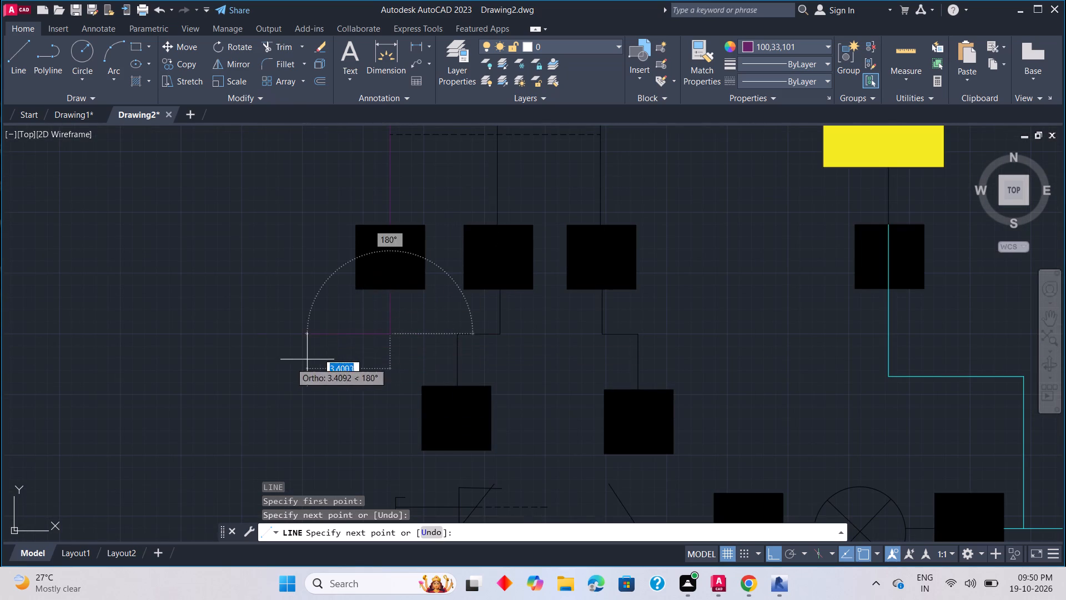
{"action": "middle_click_drag", "start_coordinate": [228, 368], "coordinate": [276, 257]}
{"action": "scroll", "coordinate": [228, 368], "scroll_direction": "down", "scroll_amount": 1}
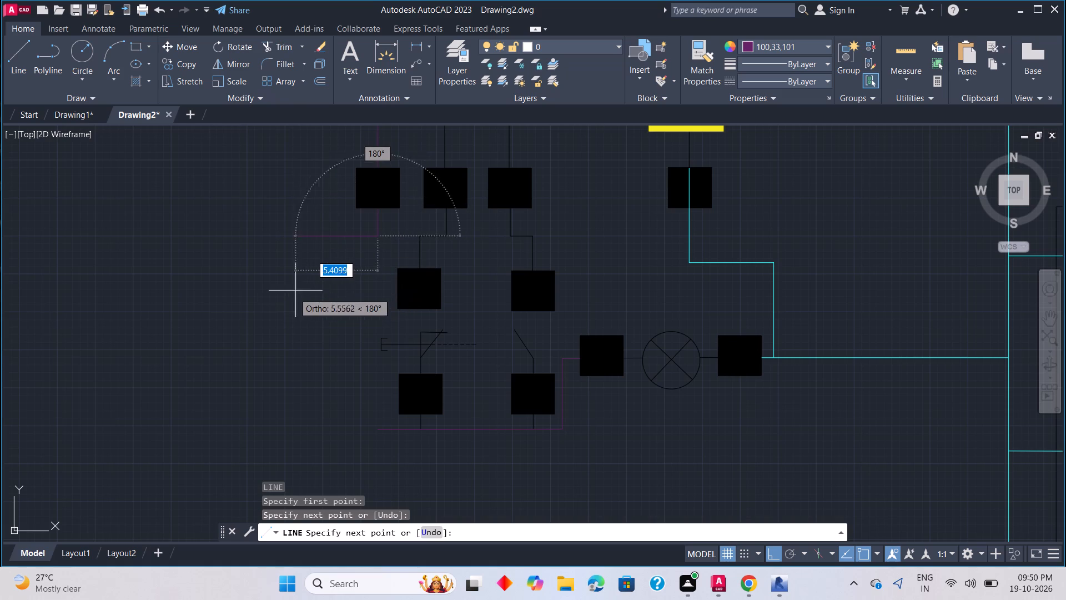
{"action": "left_click", "coordinate": [335, 277]}
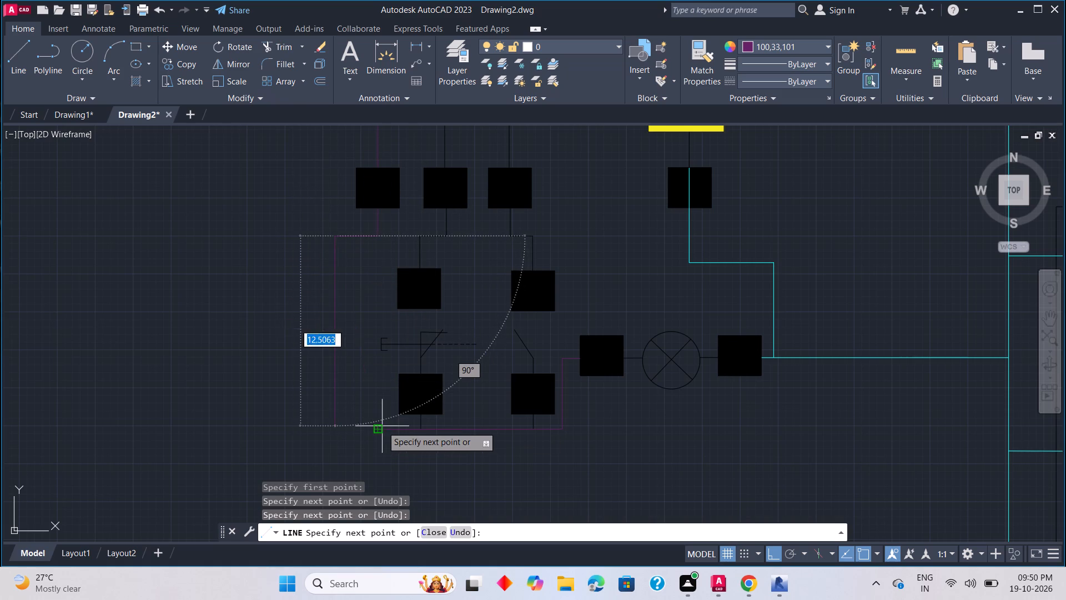
{"action": "left_click", "coordinate": [346, 433]}
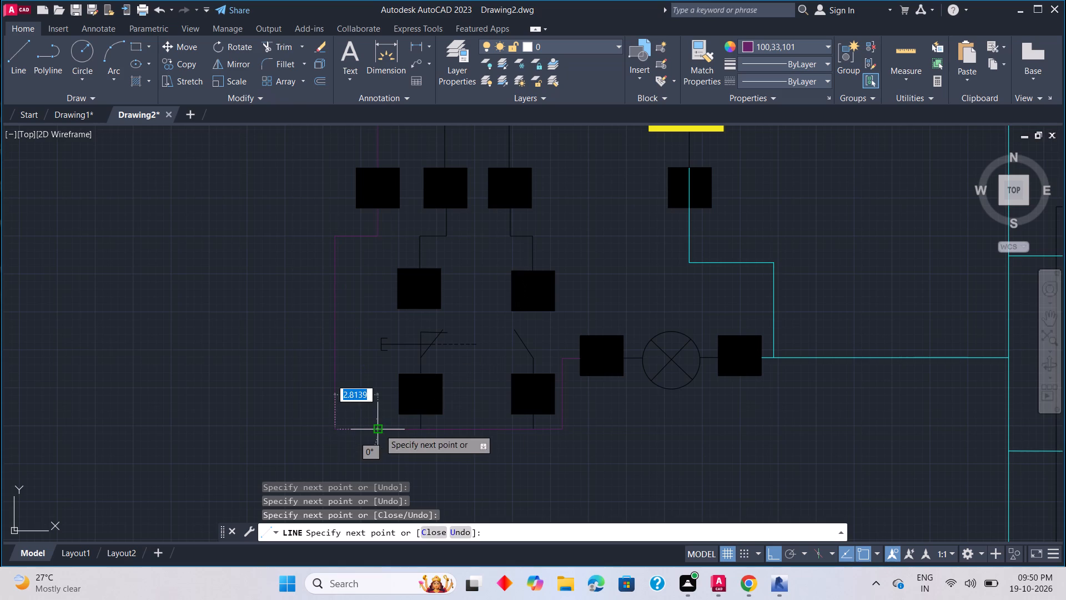
{"action": "left_click", "coordinate": [379, 429]}
{"action": "key", "text": "Escape"}
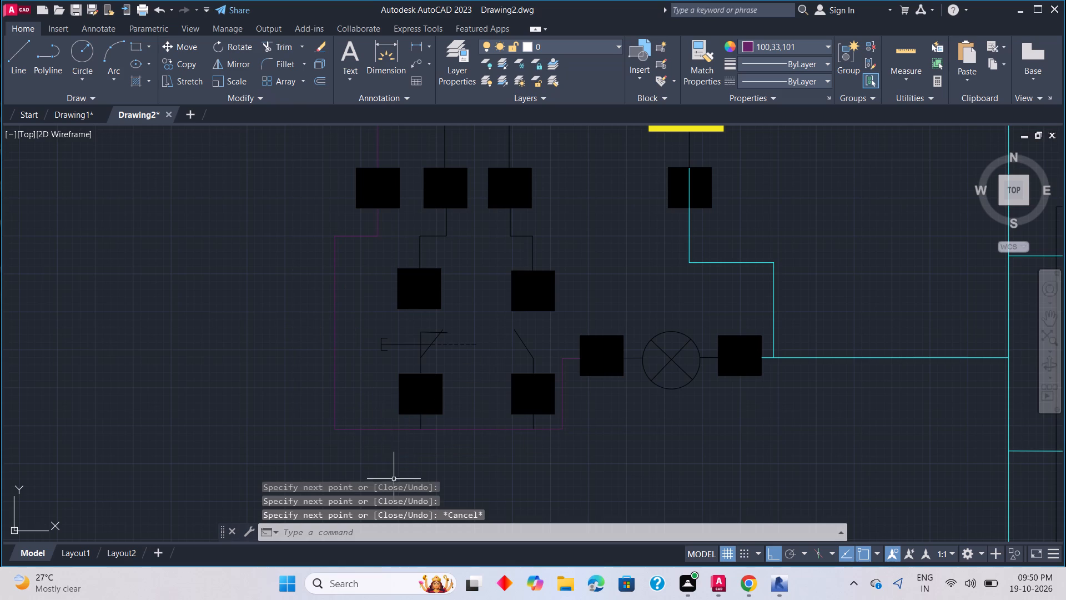
Examine the whole schematic, from the rerouted purple wire and lower circuits up to the lamp group at the top.
{"action": "scroll", "coordinate": [404, 442], "scroll_direction": "down", "scroll_amount": 2}
{"action": "middle_click_drag", "start_coordinate": [416, 437], "coordinate": [388, 448]}
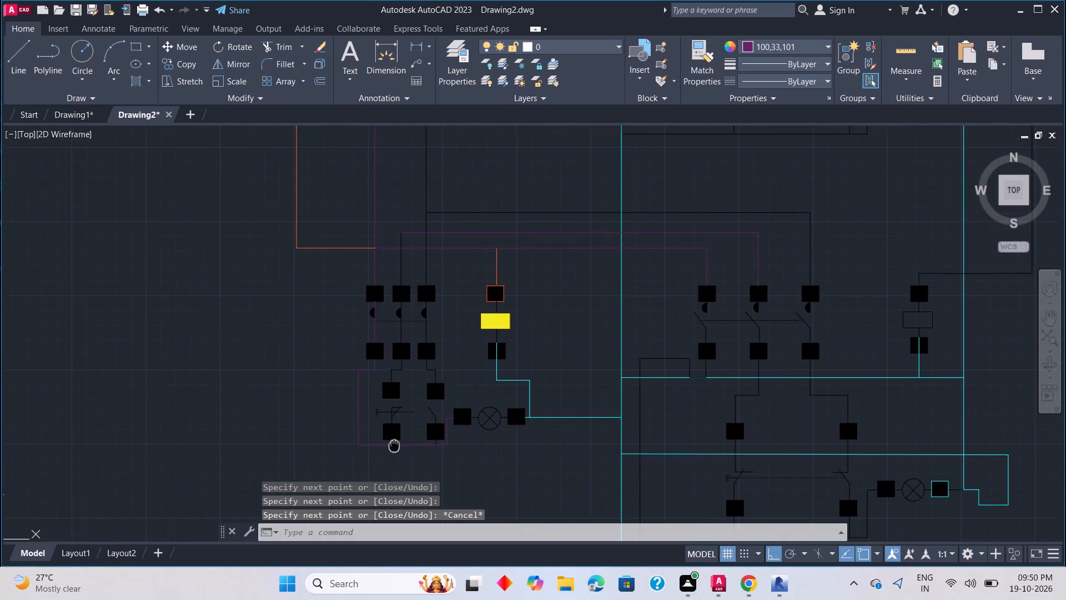
{"action": "middle_click_drag", "start_coordinate": [388, 448], "coordinate": [365, 451]}
{"action": "scroll", "coordinate": [421, 425], "scroll_direction": "up", "scroll_amount": 1}
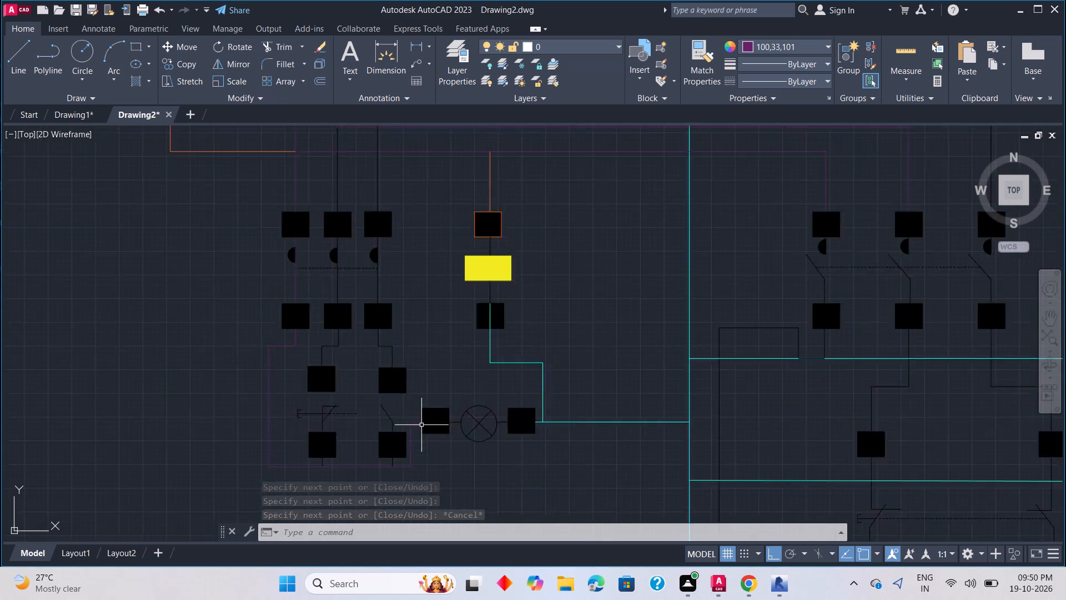
{"action": "scroll", "coordinate": [421, 425], "scroll_direction": "up", "scroll_amount": 1}
{"action": "scroll", "coordinate": [405, 451], "scroll_direction": "down", "scroll_amount": 3}
{"action": "scroll", "coordinate": [394, 277], "scroll_direction": "down", "scroll_amount": 2}
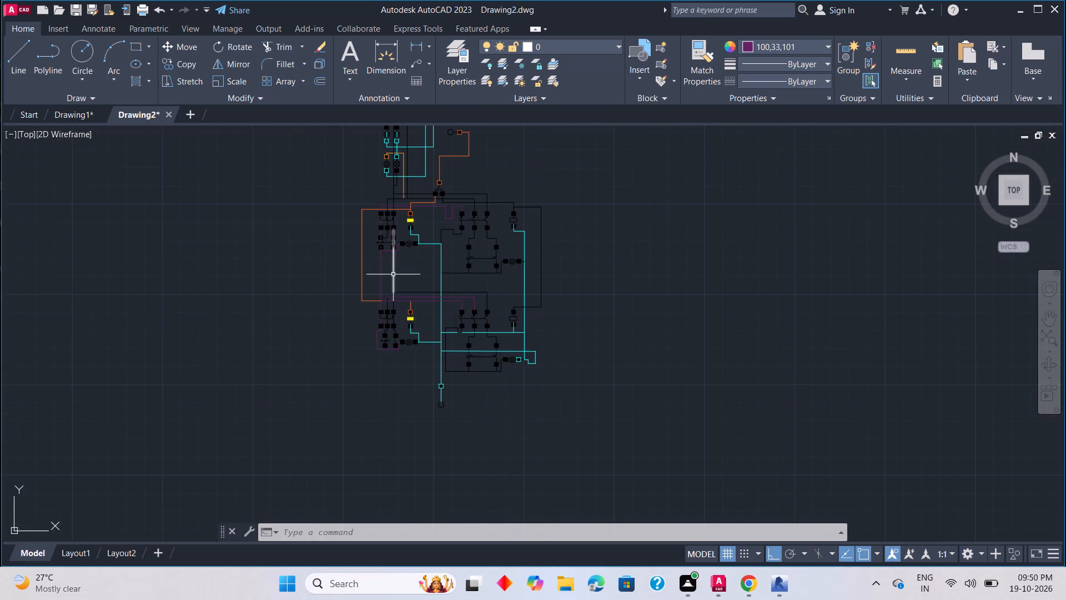
{"action": "middle_click_drag", "start_coordinate": [393, 274], "coordinate": [403, 383]}
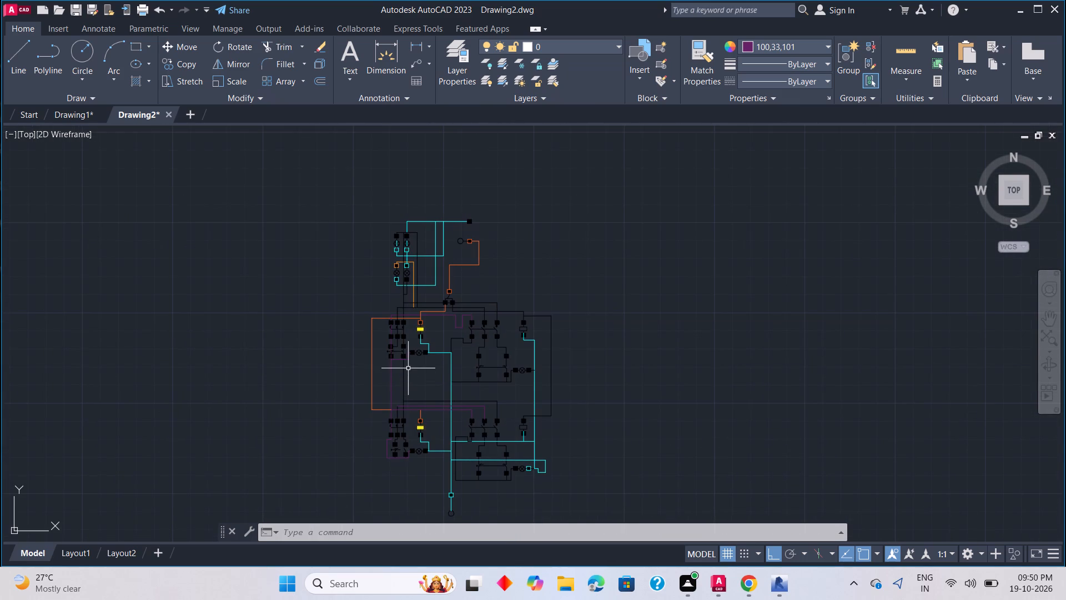
{"action": "middle_click_drag", "start_coordinate": [408, 368], "coordinate": [449, 317]}
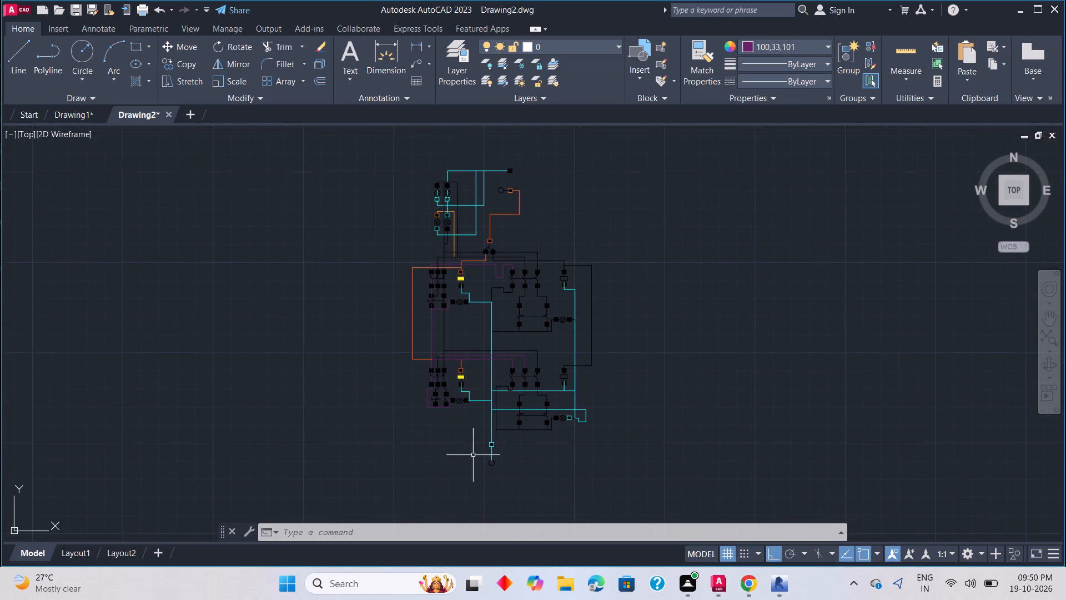
{"action": "scroll", "coordinate": [500, 454], "scroll_direction": "up", "scroll_amount": 3}
{"action": "scroll", "coordinate": [486, 442], "scroll_direction": "down", "scroll_amount": 2}
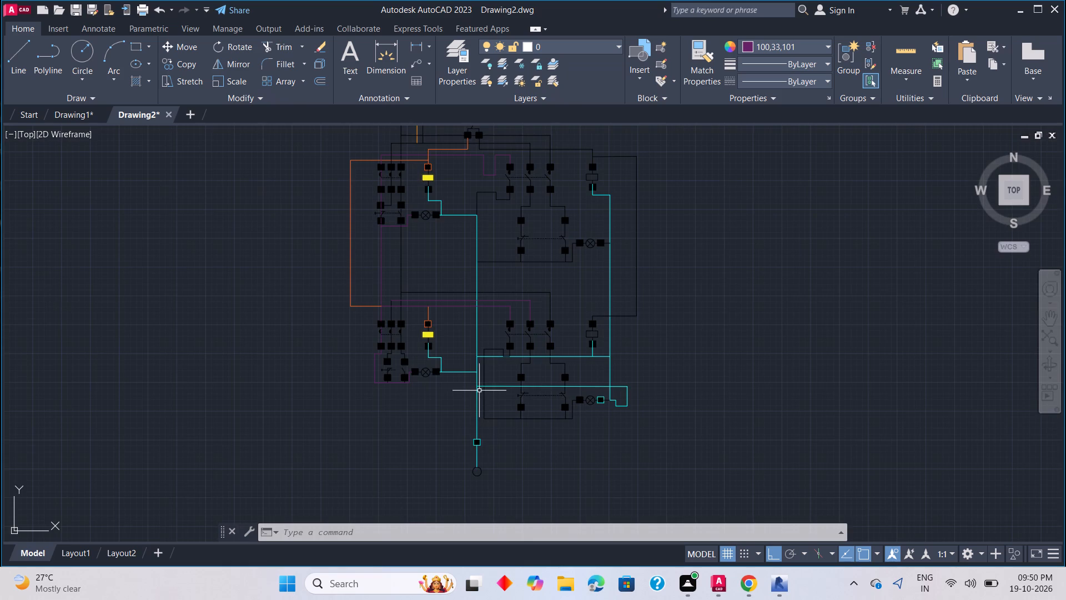
{"action": "middle_click_drag", "start_coordinate": [479, 391], "coordinate": [512, 476]}
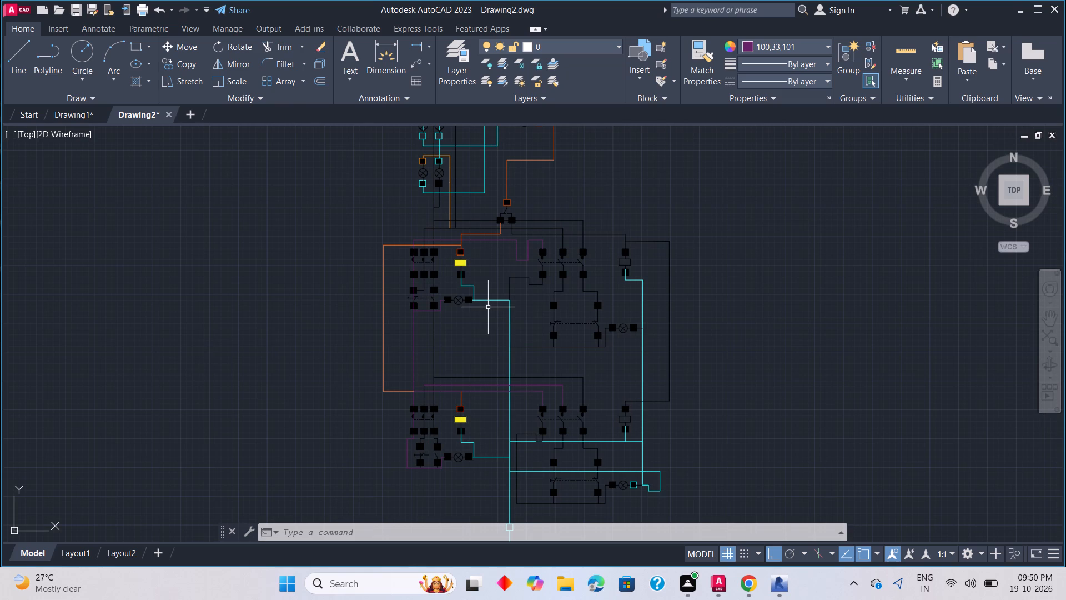
{"action": "middle_click_drag", "start_coordinate": [450, 205], "coordinate": [460, 333]}
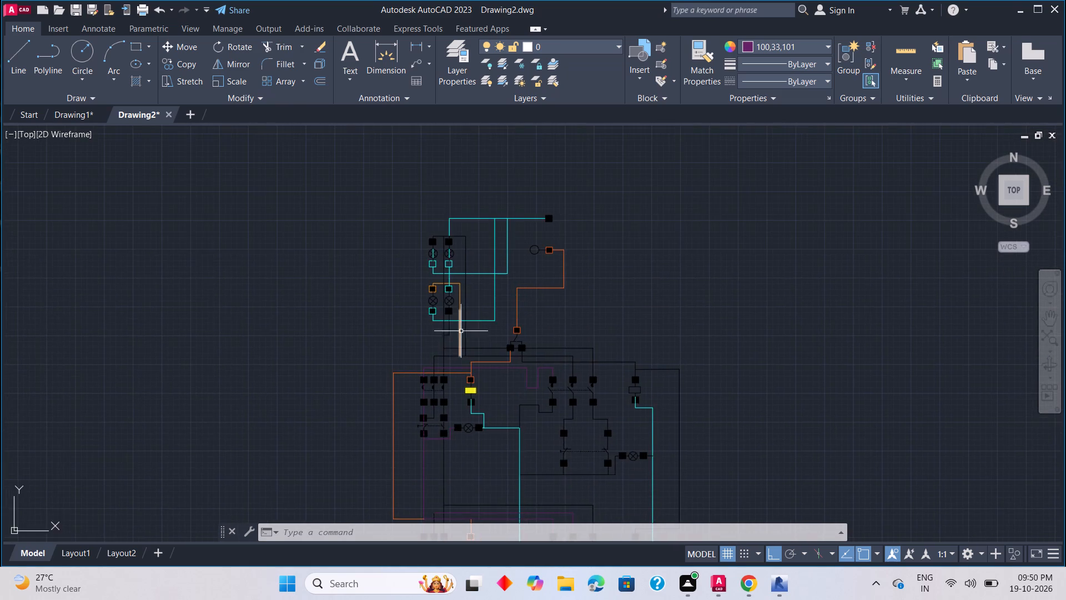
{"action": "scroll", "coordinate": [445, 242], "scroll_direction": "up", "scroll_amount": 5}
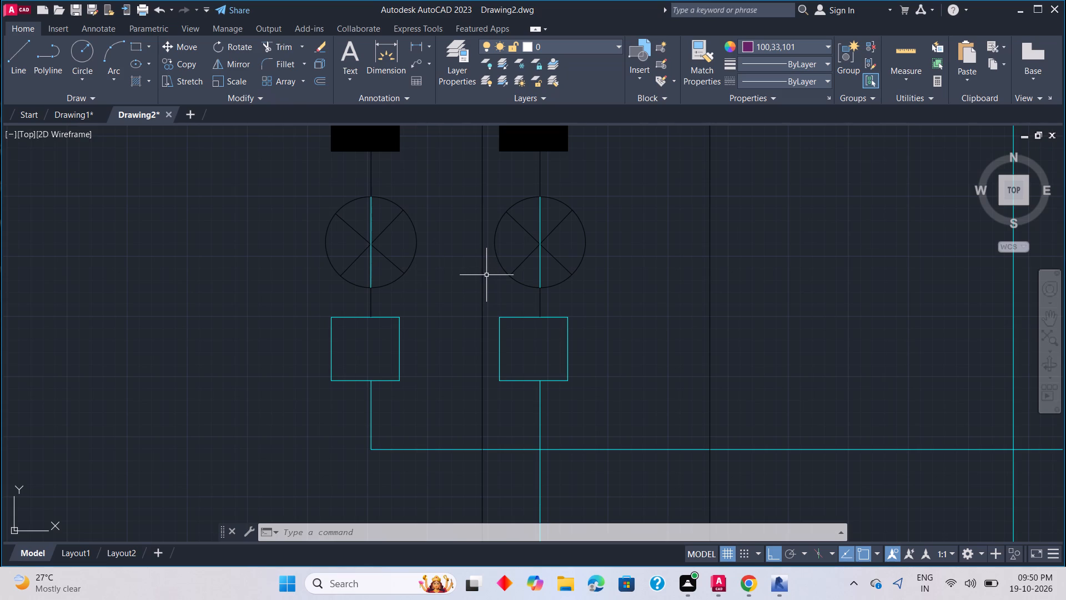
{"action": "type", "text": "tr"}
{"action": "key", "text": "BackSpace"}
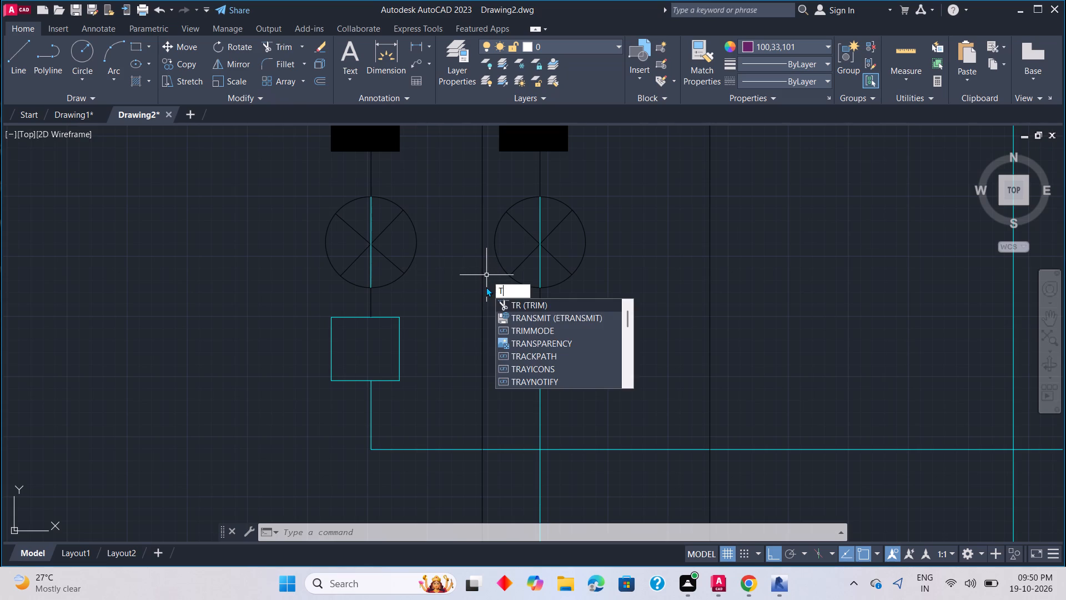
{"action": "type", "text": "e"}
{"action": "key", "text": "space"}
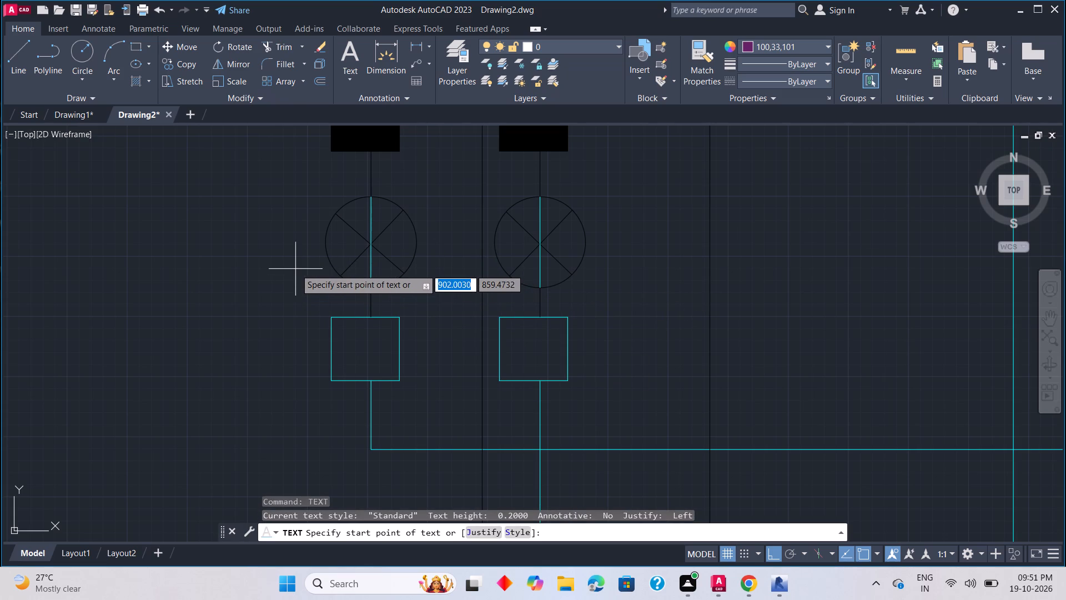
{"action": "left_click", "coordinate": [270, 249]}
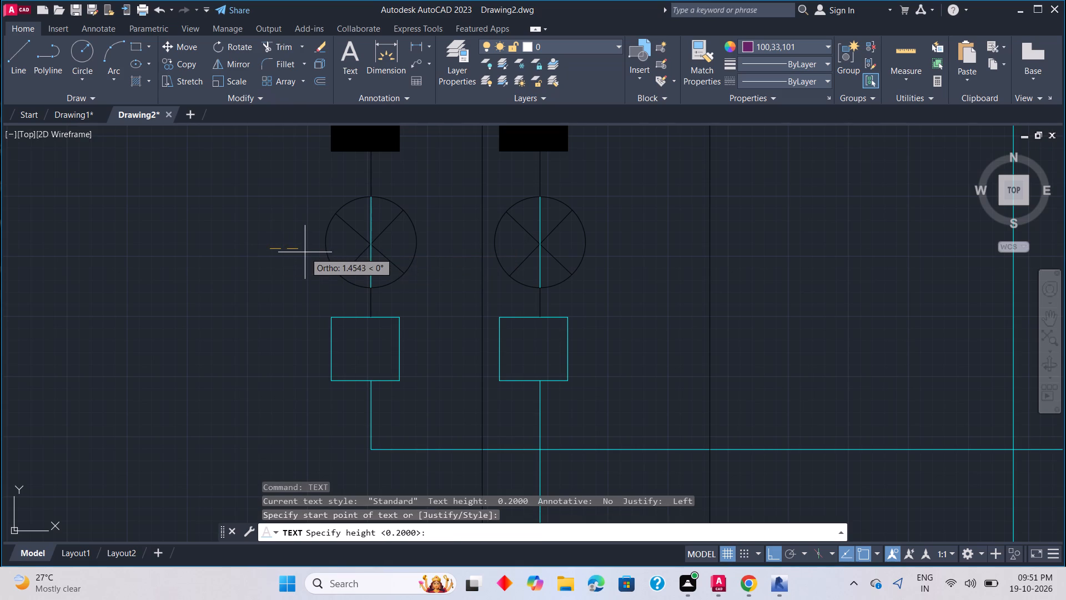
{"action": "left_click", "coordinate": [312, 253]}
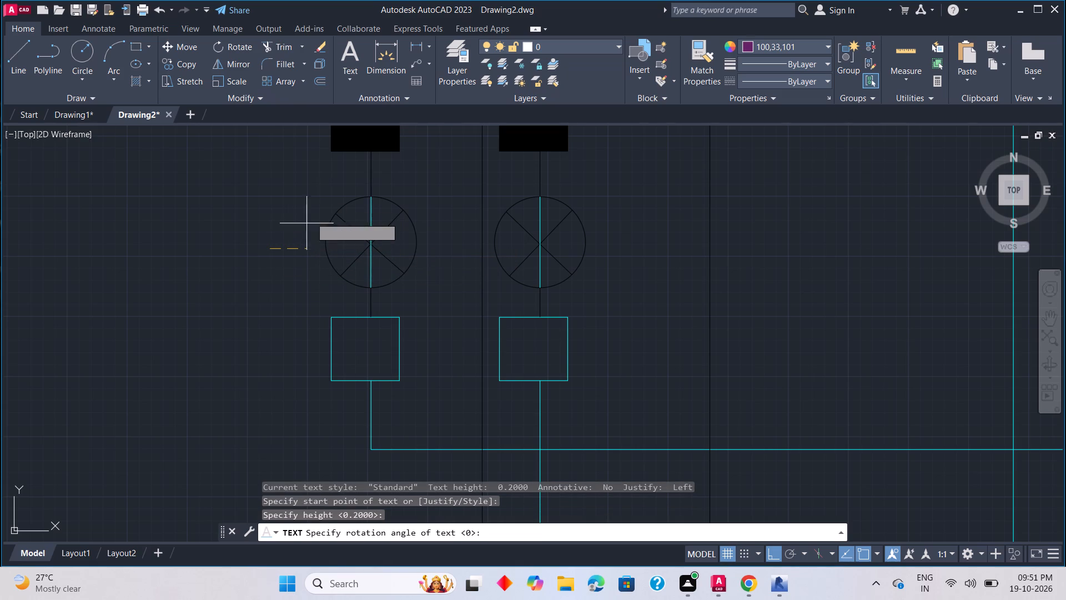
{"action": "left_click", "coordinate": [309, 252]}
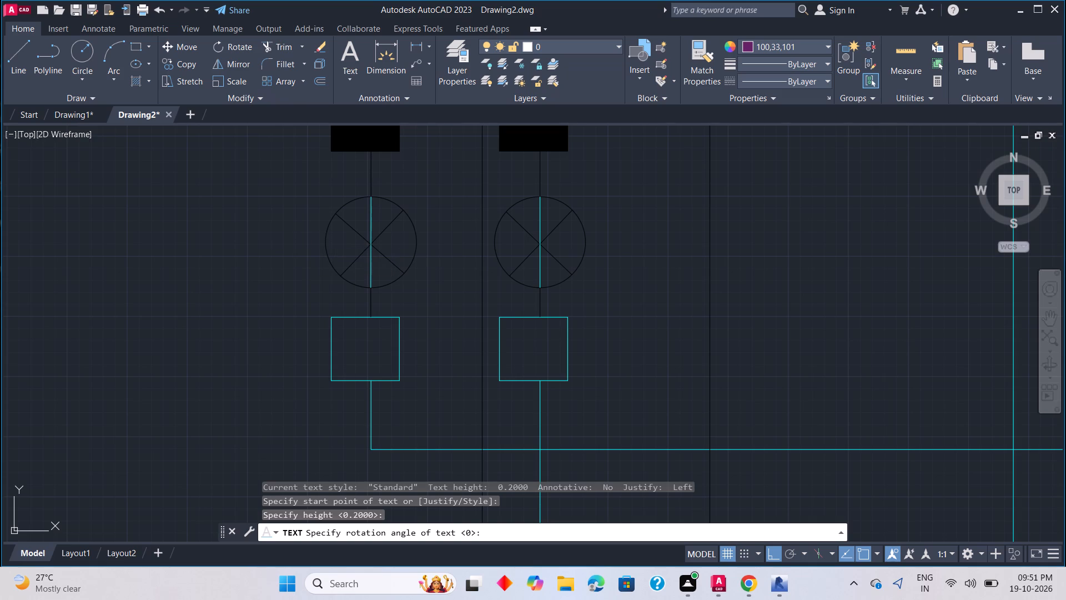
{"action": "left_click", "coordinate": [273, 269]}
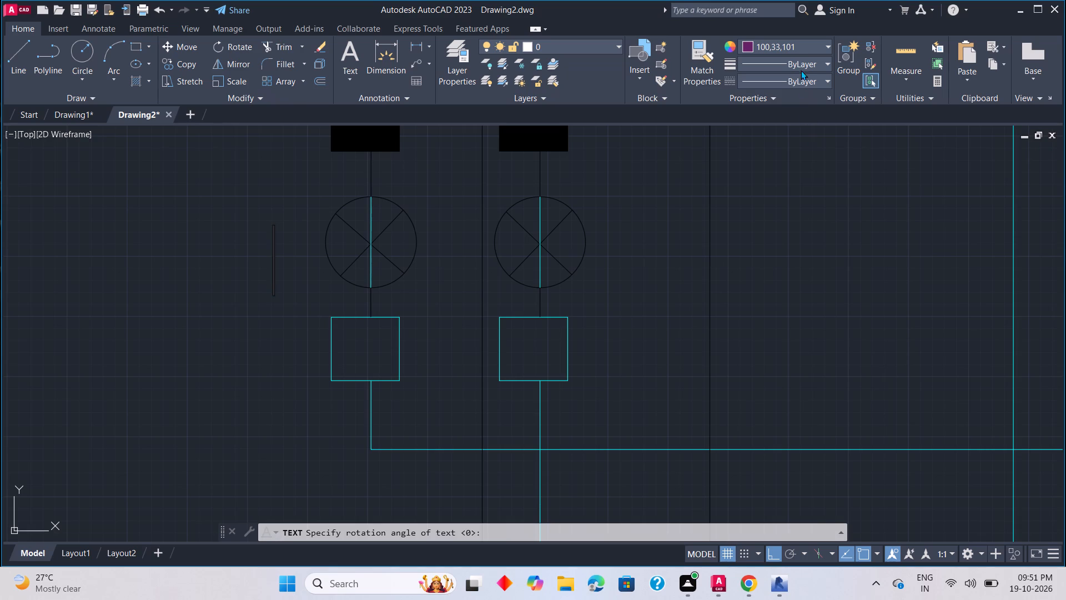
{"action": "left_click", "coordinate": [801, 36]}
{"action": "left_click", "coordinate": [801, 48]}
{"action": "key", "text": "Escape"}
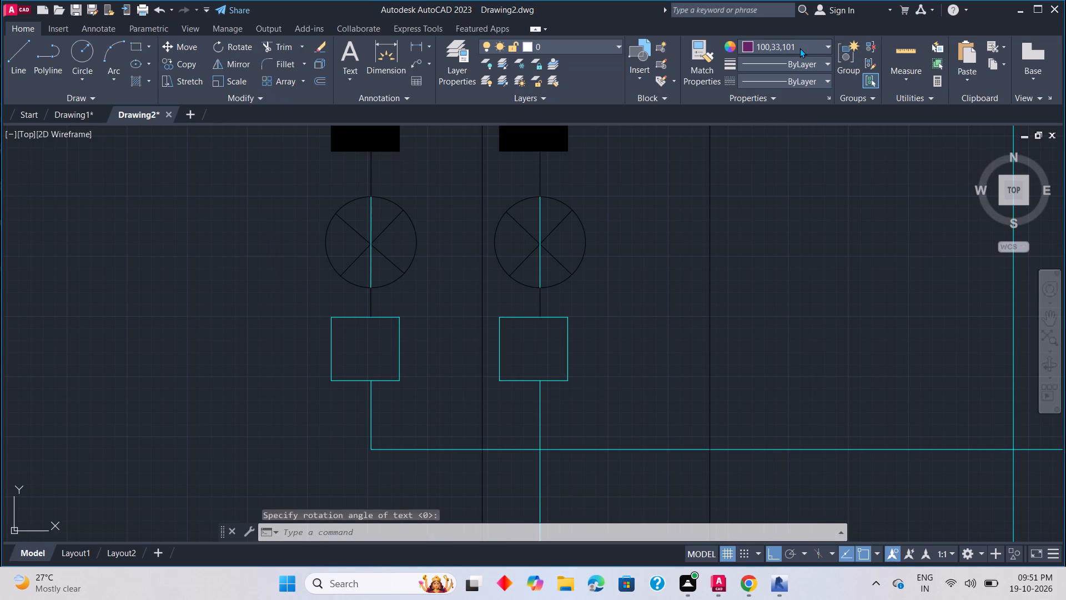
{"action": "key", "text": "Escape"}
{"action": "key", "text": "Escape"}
Set the current object colour to Cyan.
{"action": "left_click", "coordinate": [799, 47]}
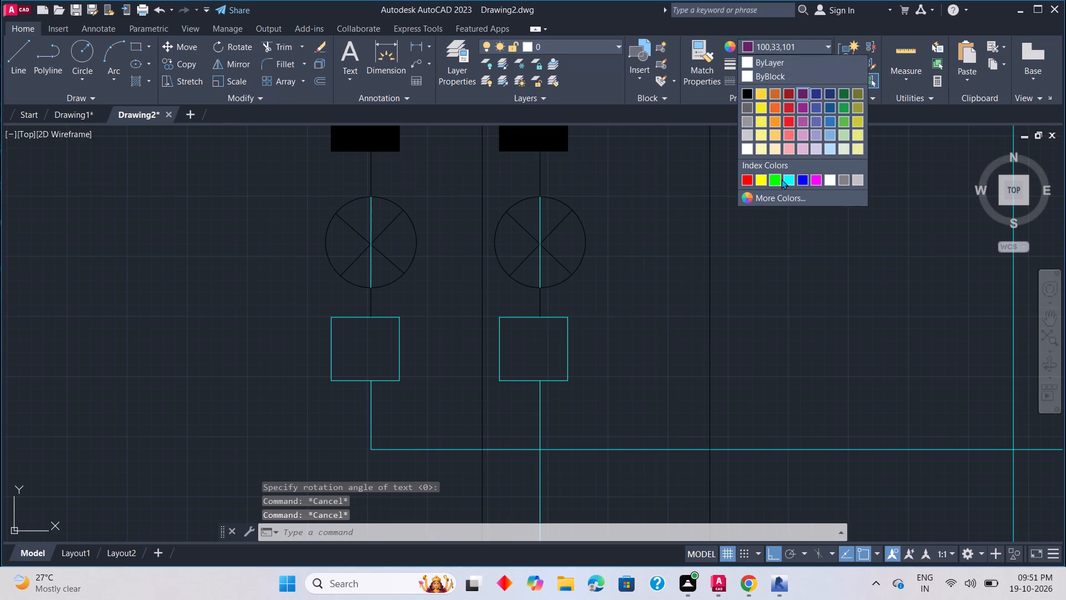
{"action": "left_click", "coordinate": [785, 179]}
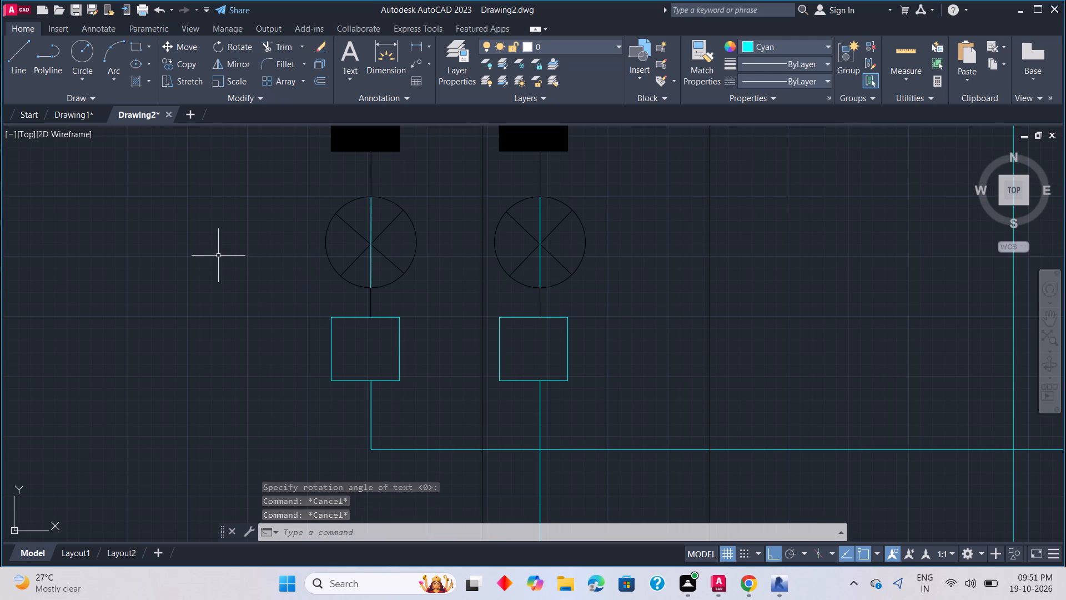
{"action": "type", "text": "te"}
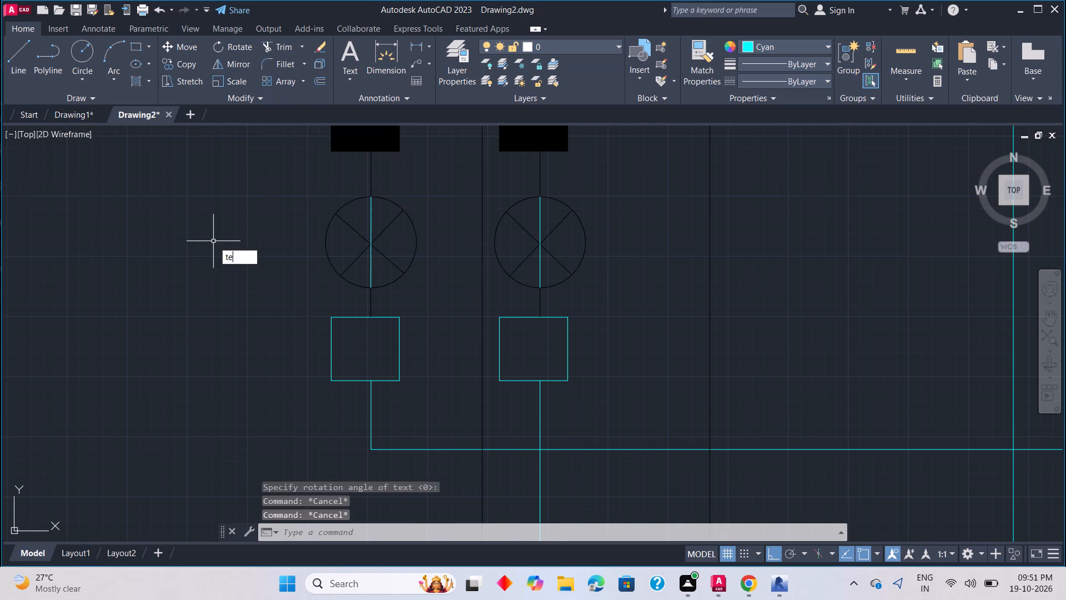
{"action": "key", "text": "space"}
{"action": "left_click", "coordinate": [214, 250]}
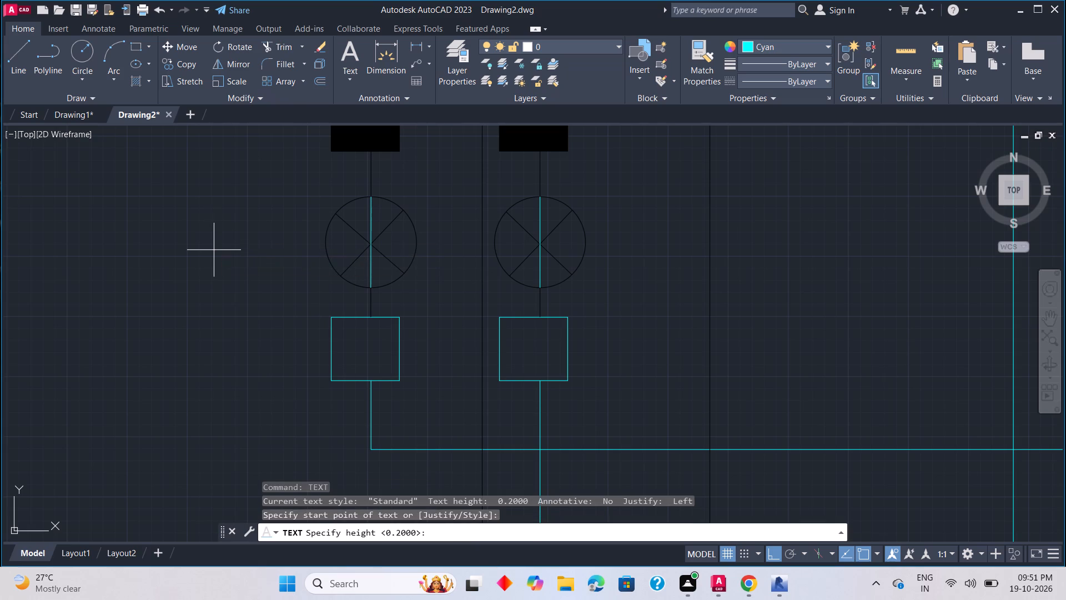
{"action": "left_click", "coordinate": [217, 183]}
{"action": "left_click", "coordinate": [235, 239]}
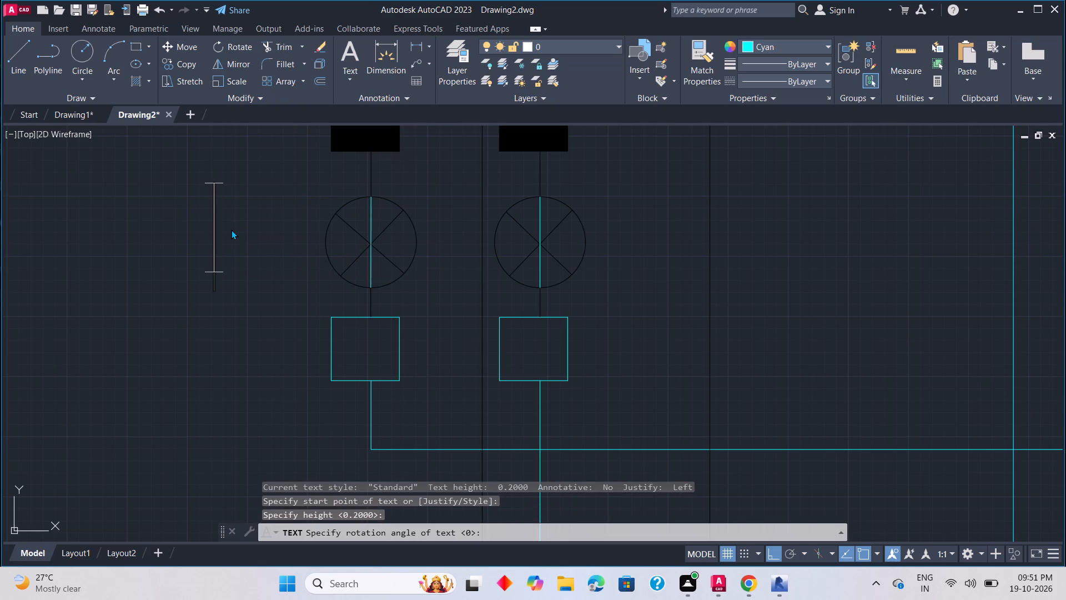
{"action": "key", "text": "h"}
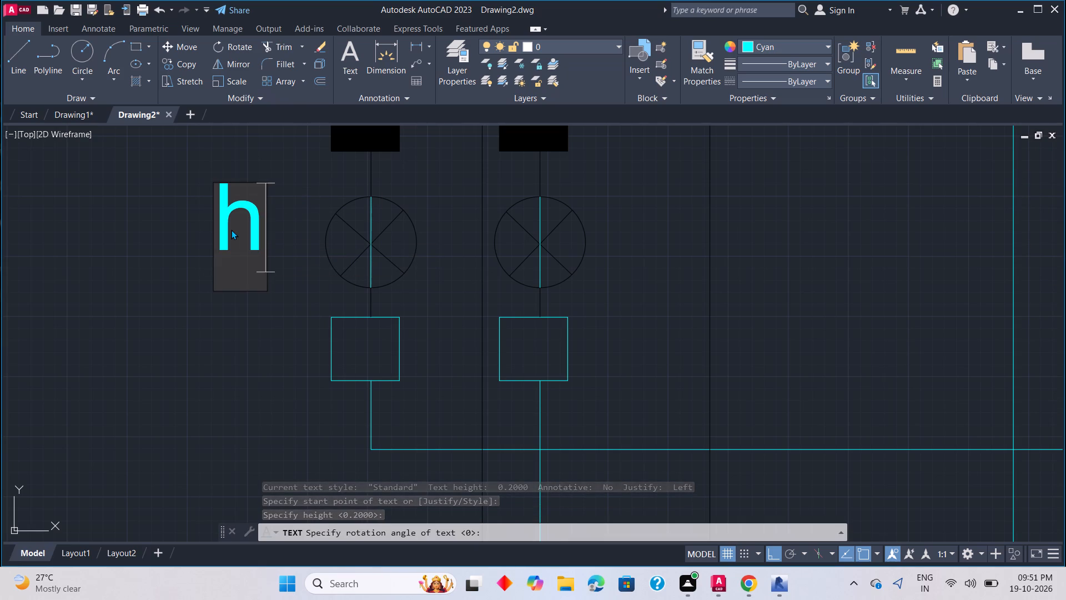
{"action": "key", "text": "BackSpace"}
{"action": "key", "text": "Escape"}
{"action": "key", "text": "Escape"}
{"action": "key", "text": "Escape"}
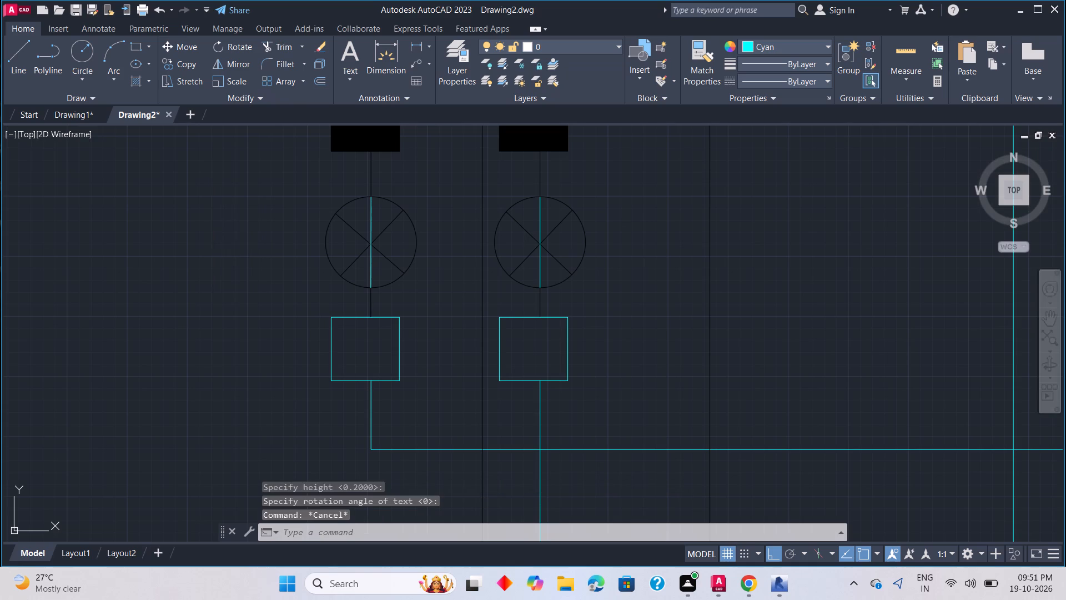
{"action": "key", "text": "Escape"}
Add the single-line text label -H7 at 0° rotation beside the first lamp of the upper lamp pair.
{"action": "key", "text": "t"}
{"action": "type", "text": "e"}
{"action": "key", "text": "space"}
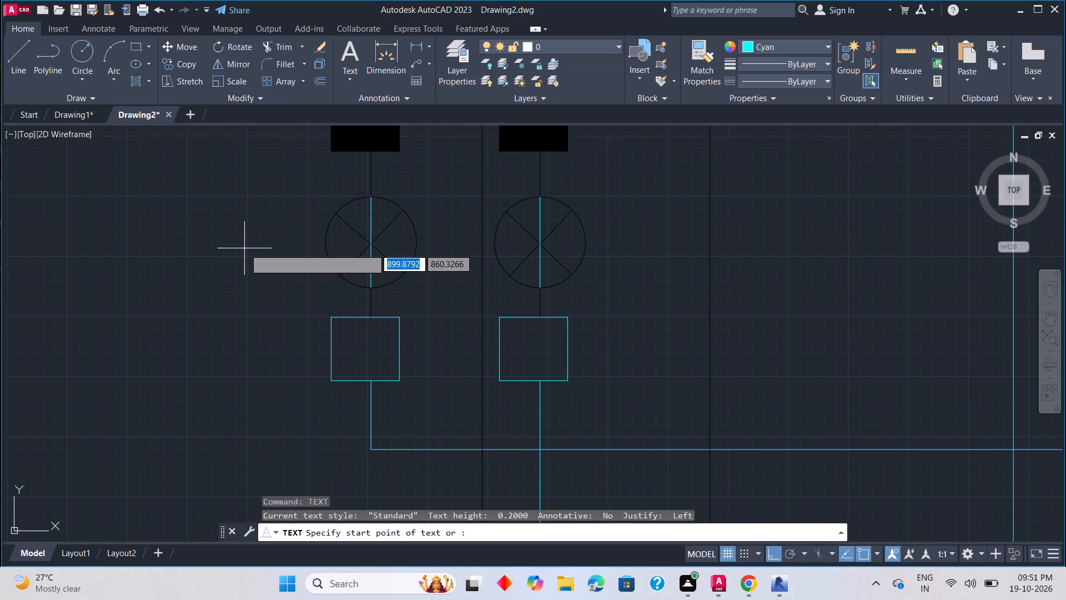
{"action": "left_click", "coordinate": [246, 259]}
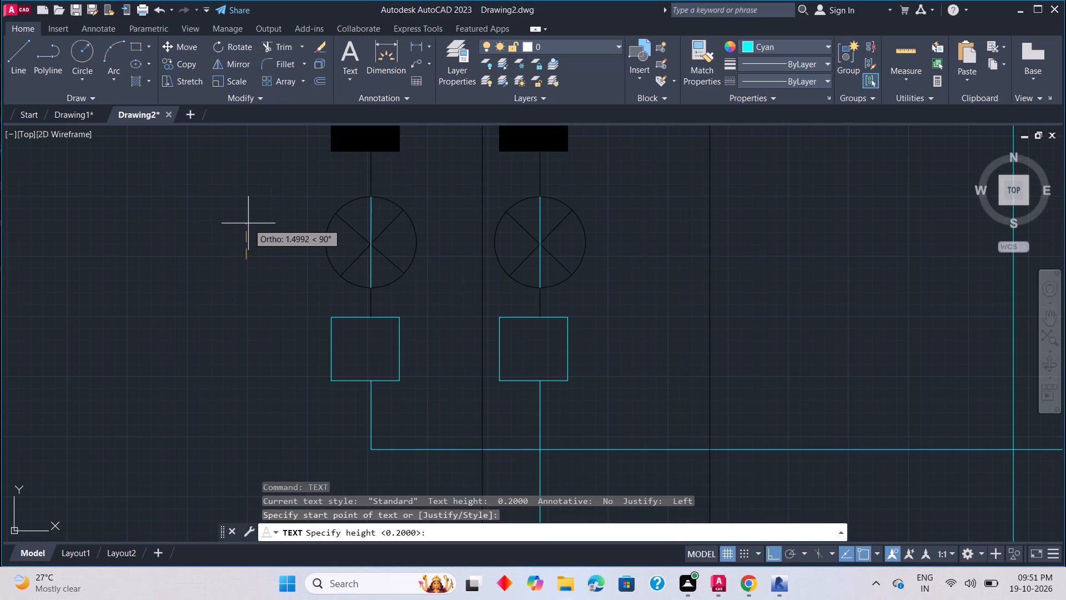
{"action": "left_click", "coordinate": [248, 218]}
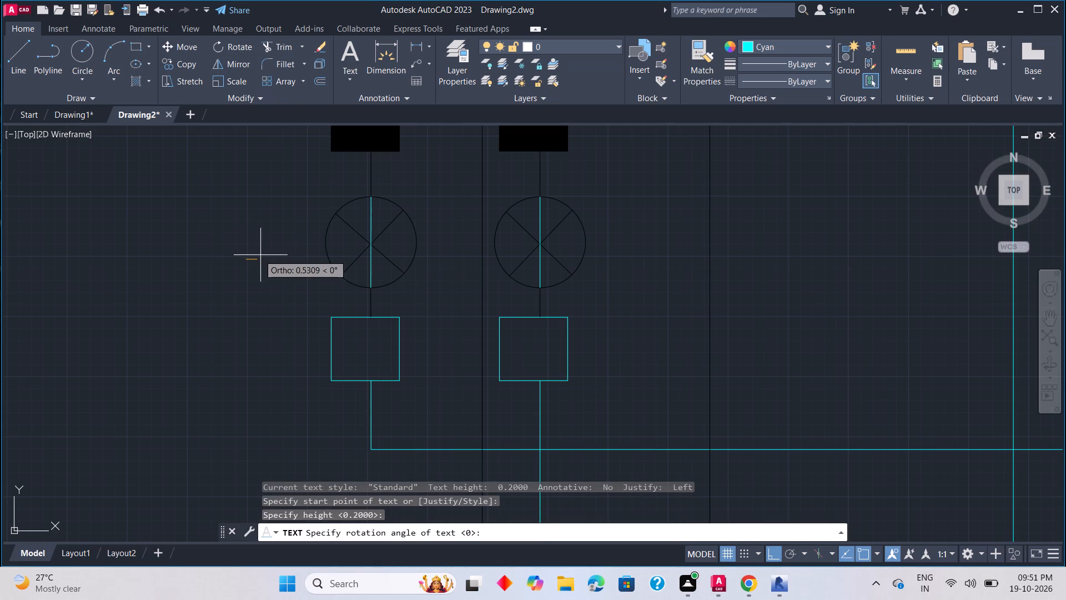
{"action": "left_click", "coordinate": [262, 256]}
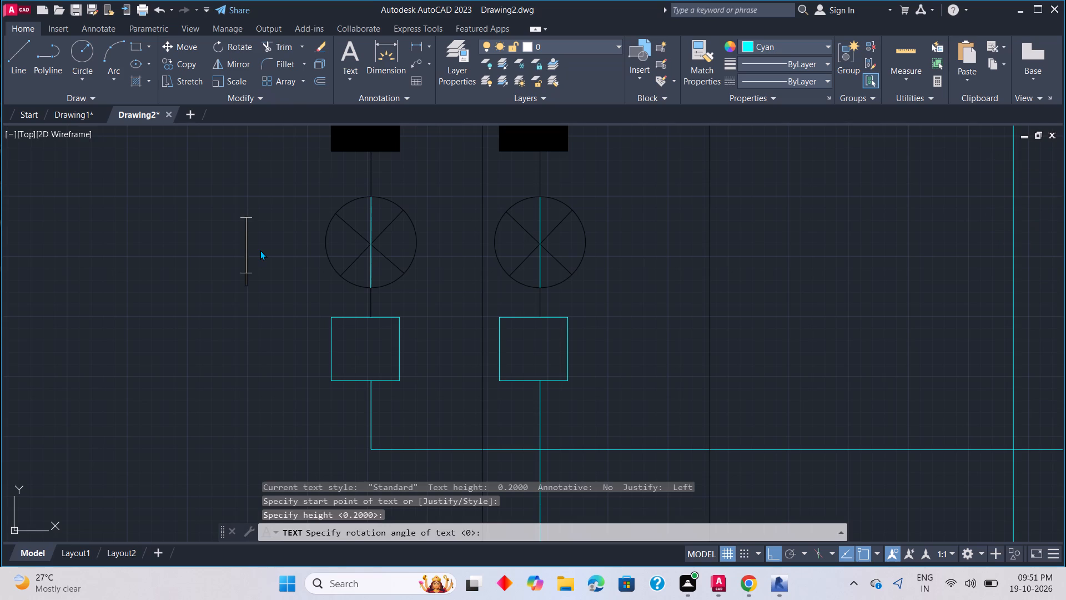
{"action": "key", "text": "h"}
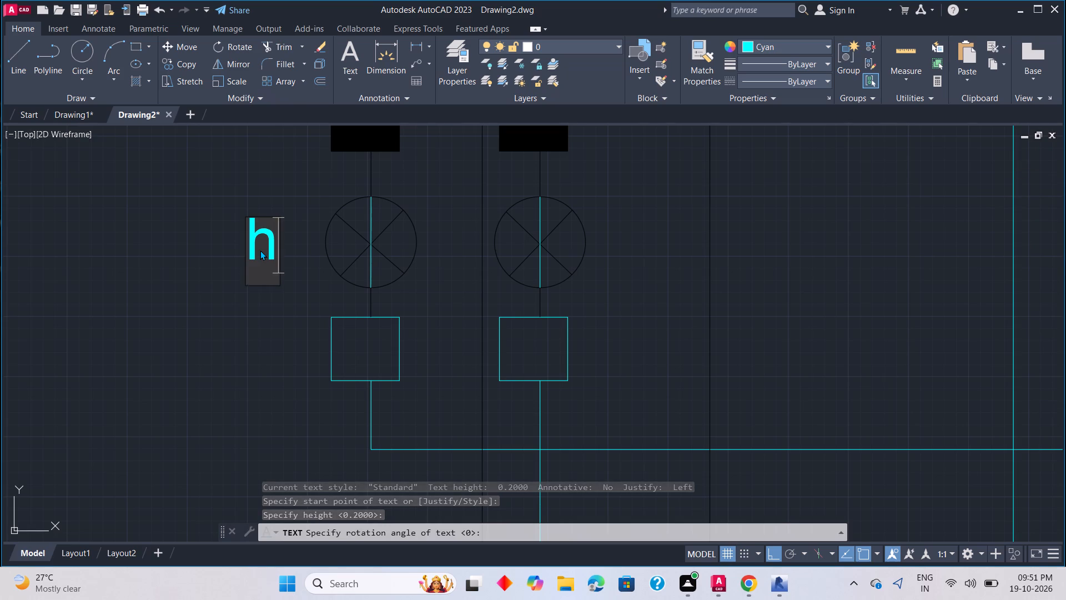
{"action": "key", "text": "BackSpace"}
{"action": "key", "text": "h"}
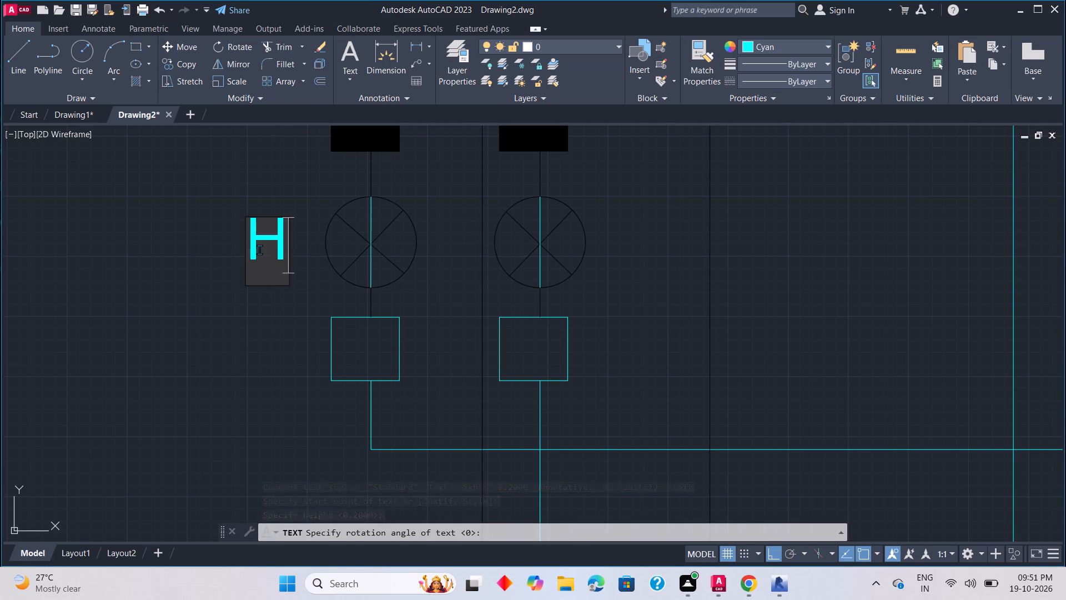
{"action": "key", "text": "BackSpace"}
{"action": "key", "text": "minus"}
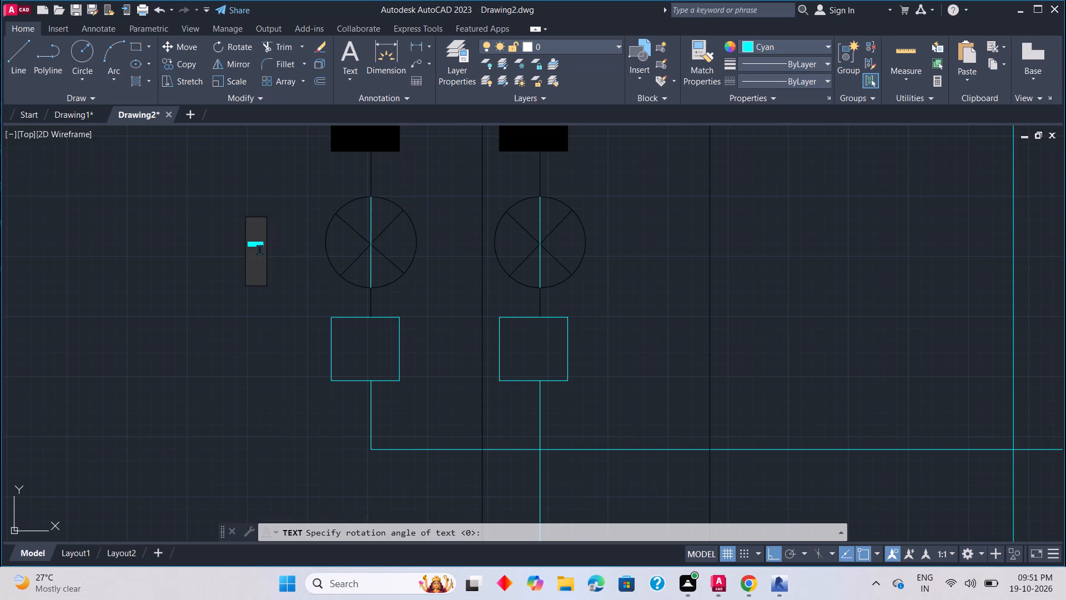
{"action": "type", "text": "H7"}
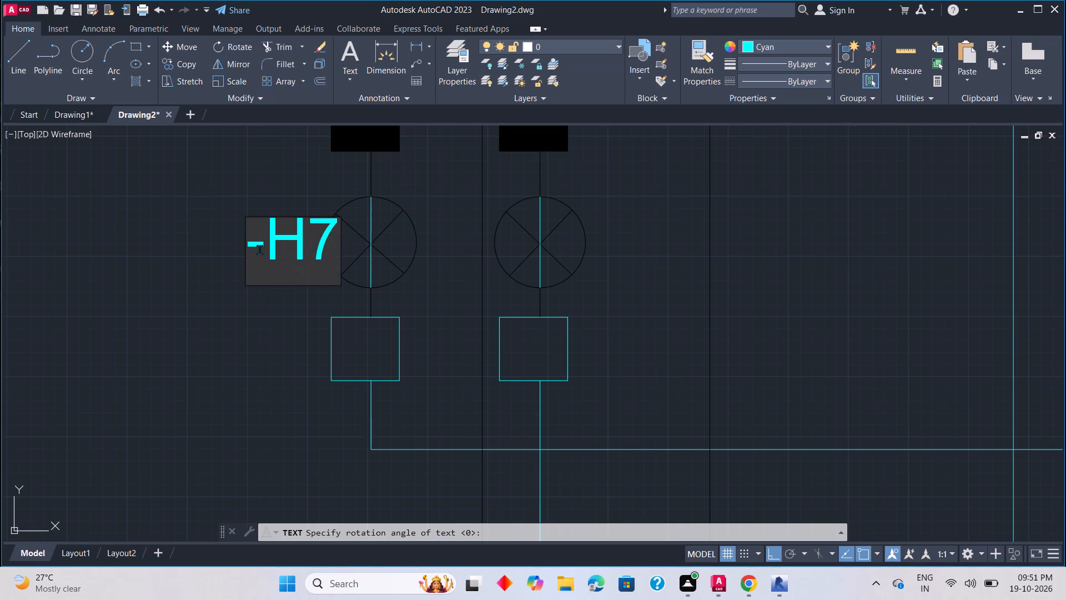
Label the -H7 lamp's lower terminal X2 and its upper terminal X1.
{"action": "scroll", "coordinate": [279, 235], "scroll_direction": "down", "scroll_amount": 5}
{"action": "scroll", "coordinate": [281, 271], "scroll_direction": "up", "scroll_amount": 2}
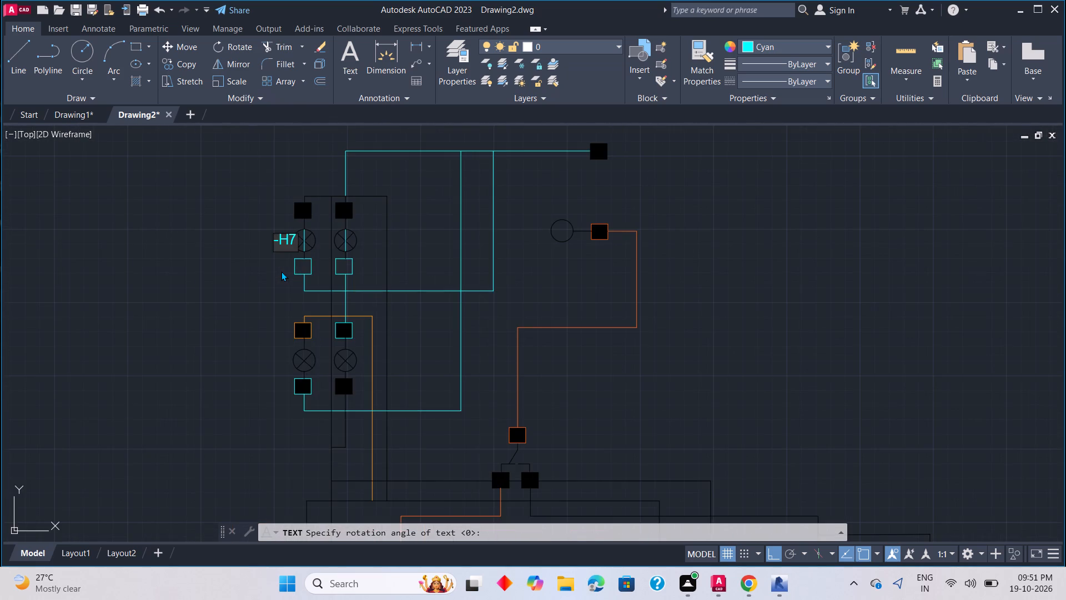
{"action": "scroll", "coordinate": [281, 271], "scroll_direction": "down", "scroll_amount": 1}
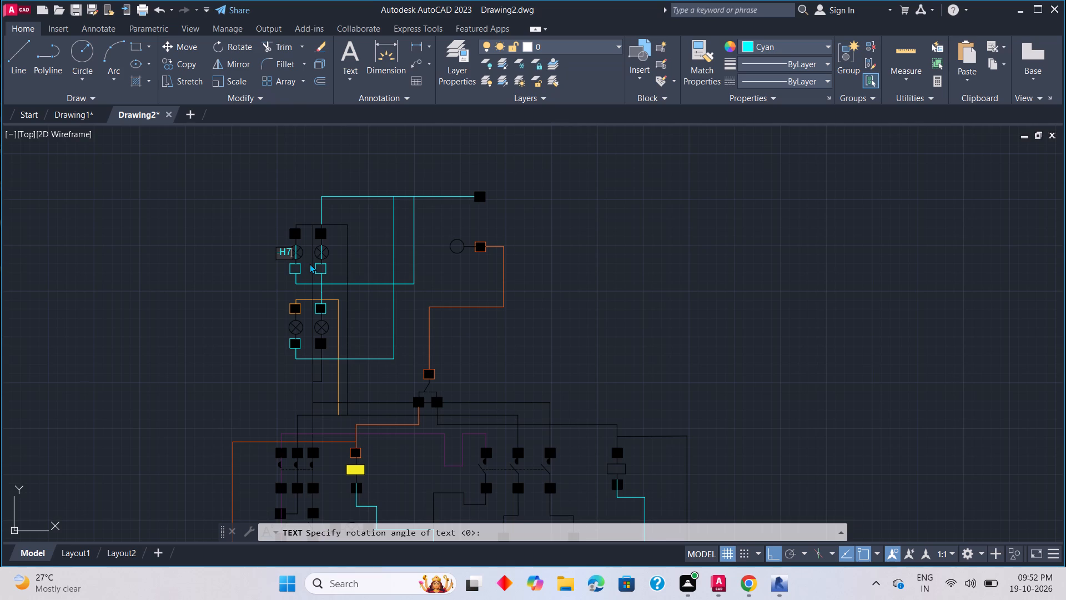
{"action": "scroll", "coordinate": [328, 258], "scroll_direction": "up", "scroll_amount": 1}
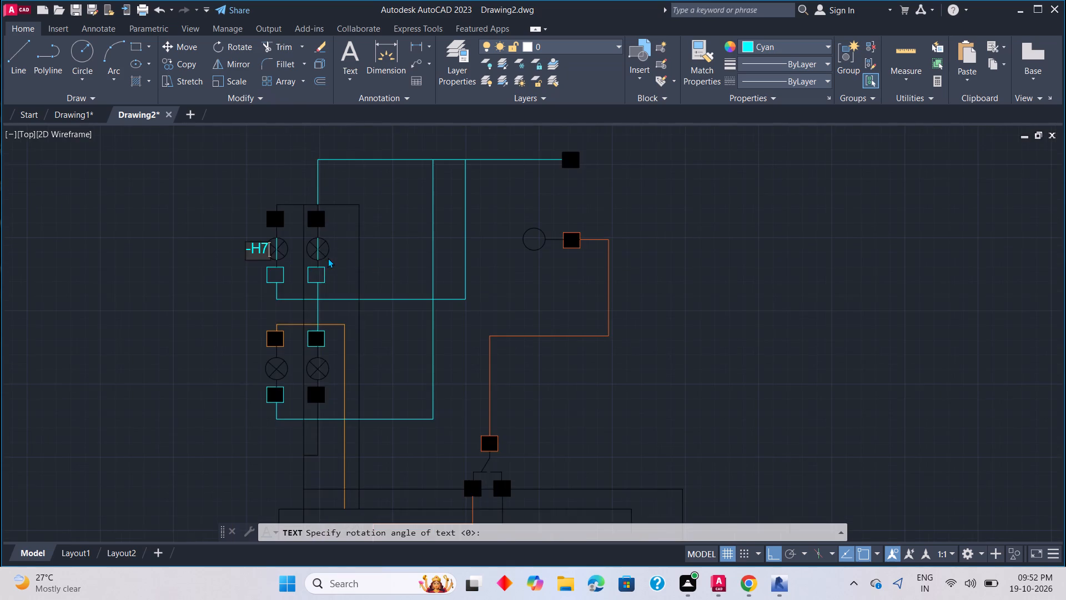
{"action": "scroll", "coordinate": [290, 283], "scroll_direction": "up", "scroll_amount": 1}
{"action": "left_click", "coordinate": [284, 276]}
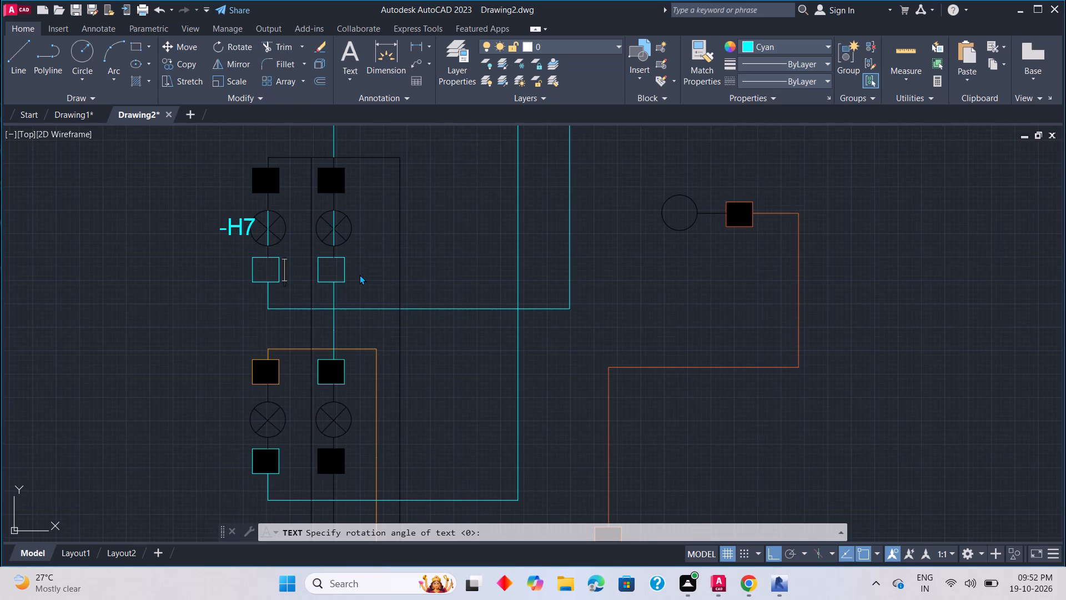
{"action": "type", "text": "X2"}
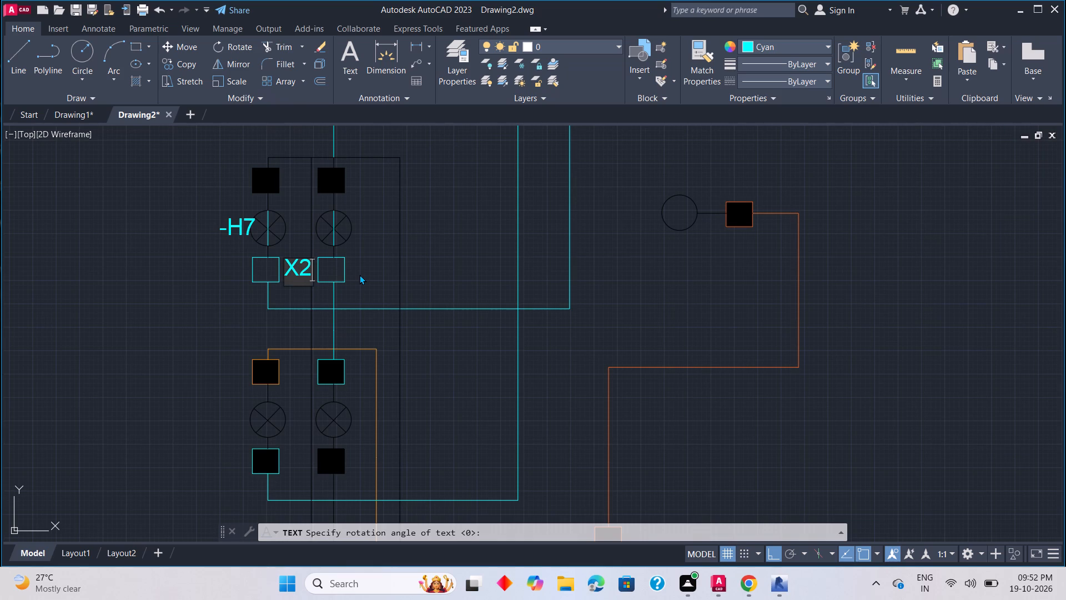
{"action": "left_click", "coordinate": [284, 187]}
{"action": "type", "text": "X1"}
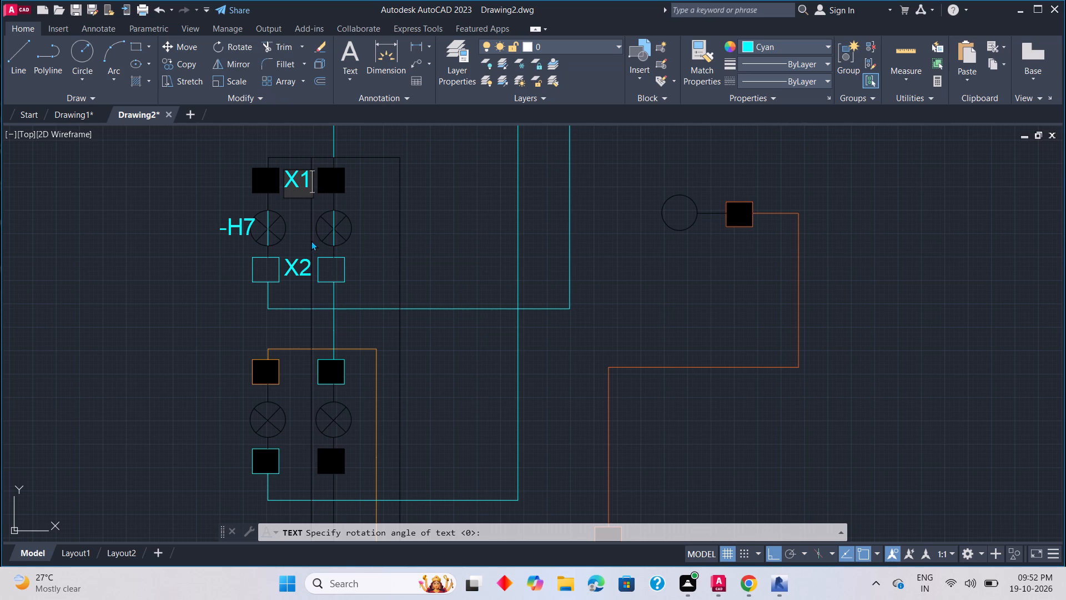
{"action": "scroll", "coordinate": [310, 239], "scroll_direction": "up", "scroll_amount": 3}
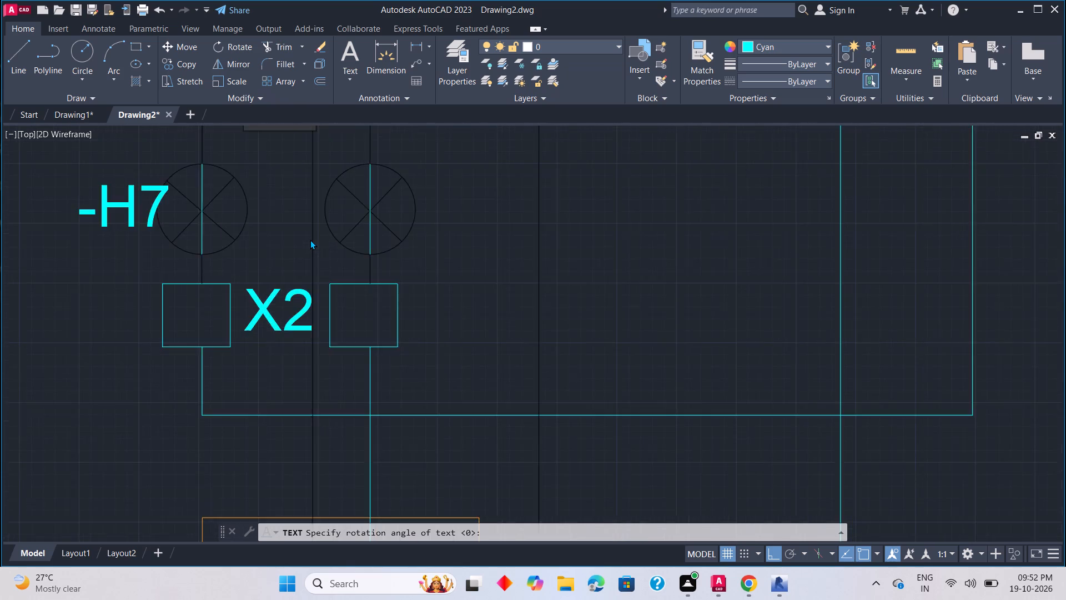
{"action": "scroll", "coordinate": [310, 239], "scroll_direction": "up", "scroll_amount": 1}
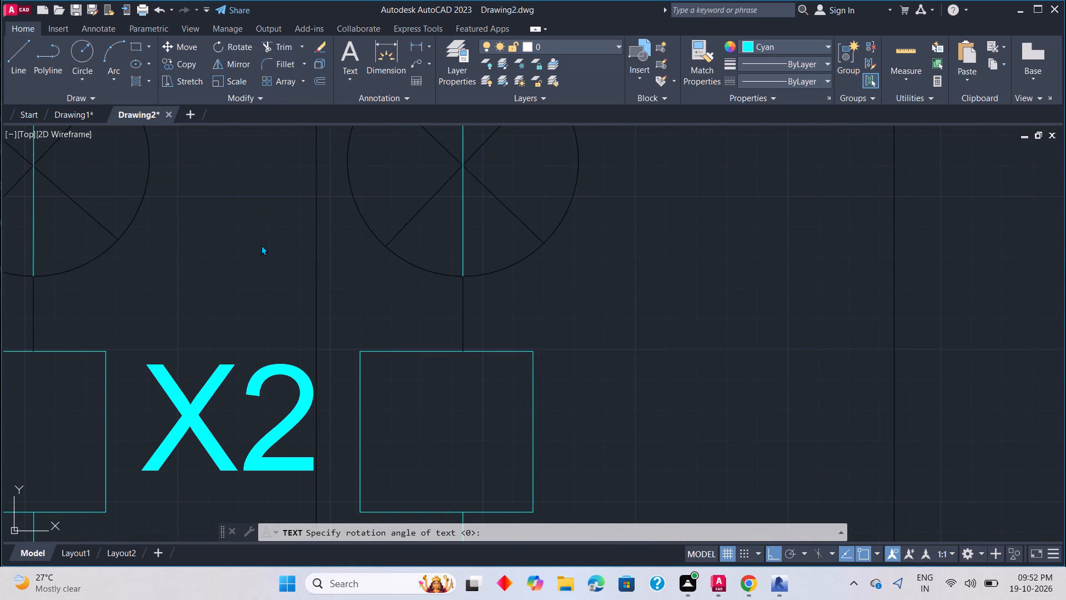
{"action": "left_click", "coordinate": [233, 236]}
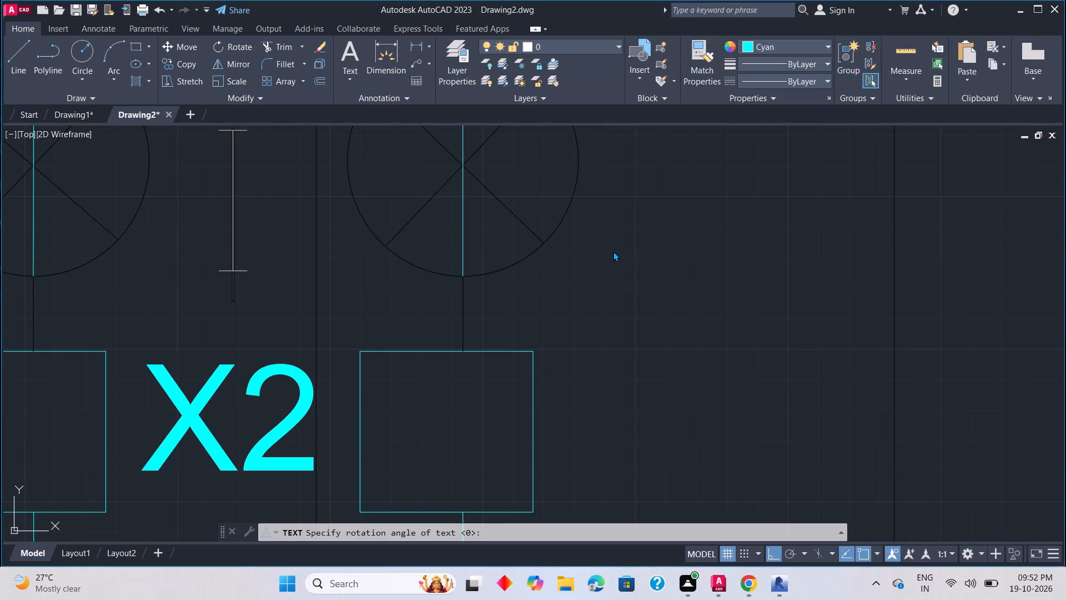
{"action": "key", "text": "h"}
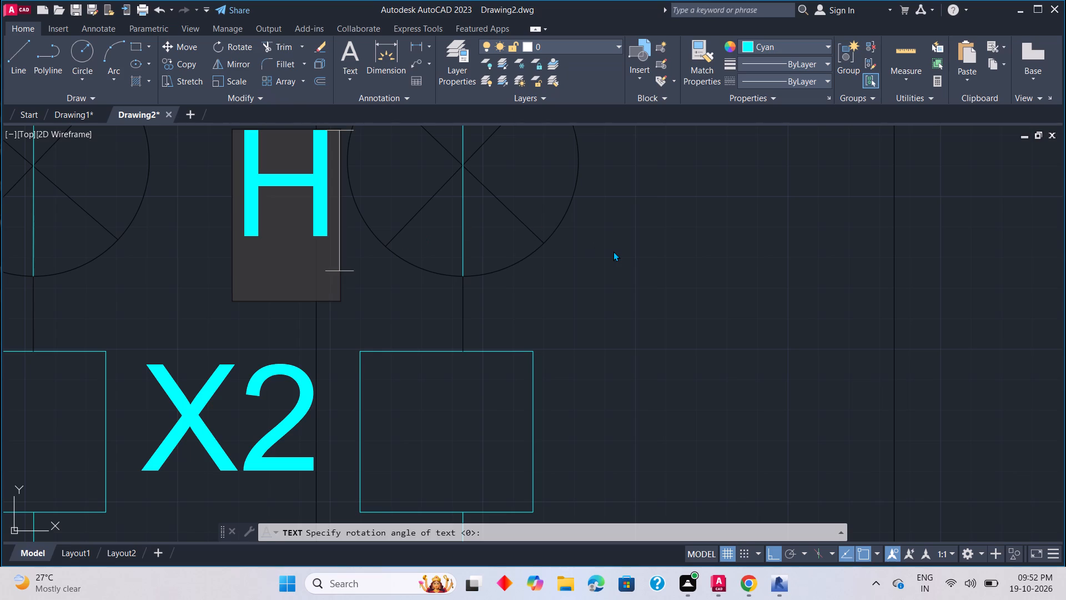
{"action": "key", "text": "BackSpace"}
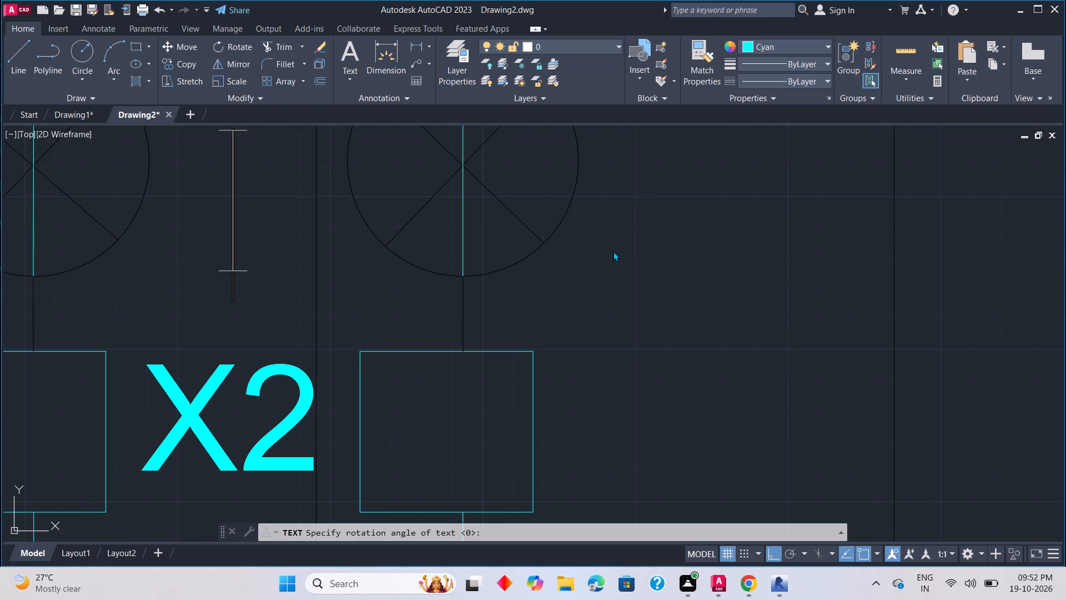
Add the text label -H8 in the free space outside the upper lamp pair, slightly below the -H7 label.
{"action": "scroll", "coordinate": [596, 256], "scroll_direction": "down", "scroll_amount": 3}
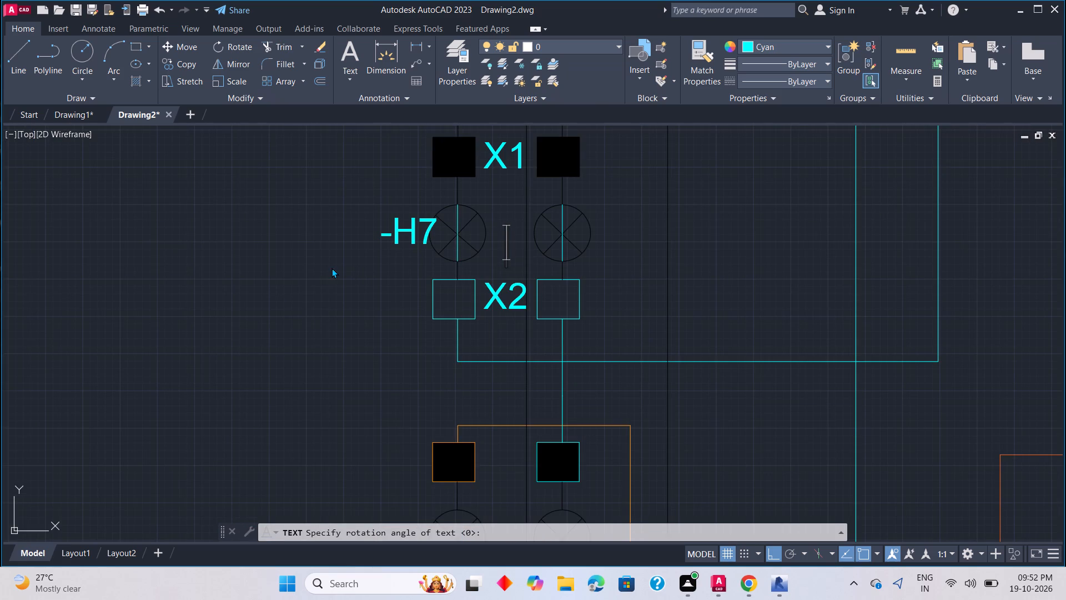
{"action": "left_click", "coordinate": [331, 268]}
{"action": "key", "text": "minus"}
{"action": "type", "text": "H8"}
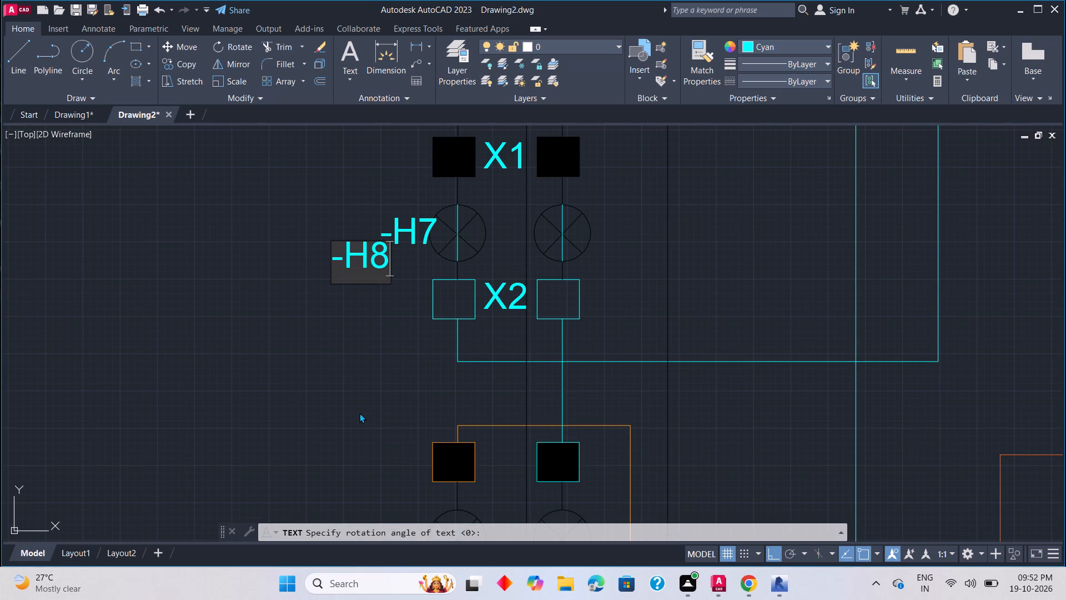
Add the text label -H5 beside the first lamp of the lower lamp pair.
{"action": "middle_click_drag", "start_coordinate": [352, 462], "coordinate": [355, 431]}
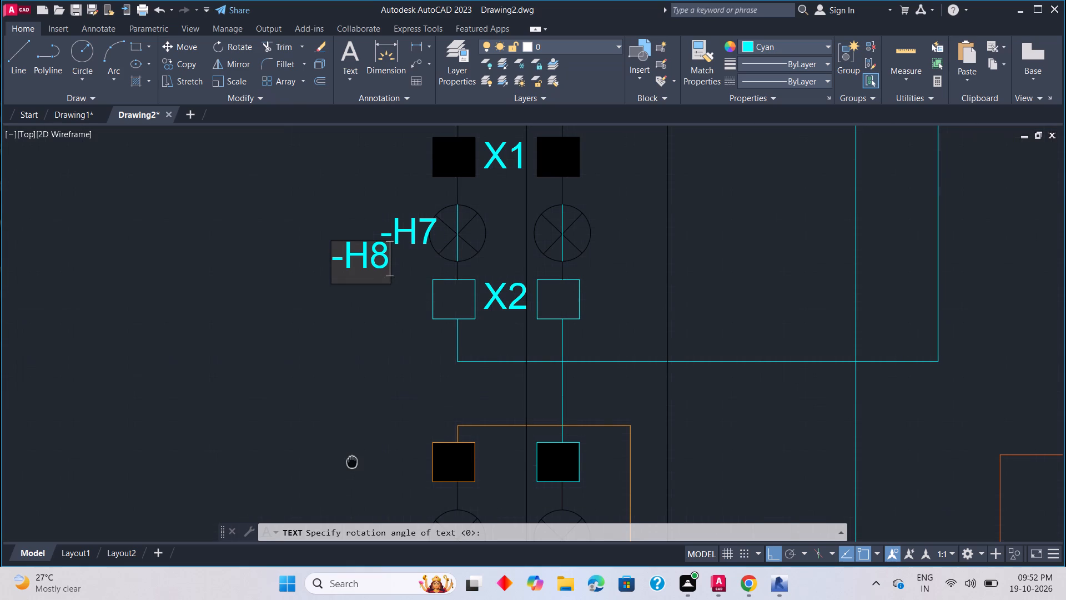
{"action": "middle_click_drag", "start_coordinate": [355, 431], "coordinate": [369, 293]}
{"action": "scroll", "coordinate": [359, 397], "scroll_direction": "down", "scroll_amount": 1}
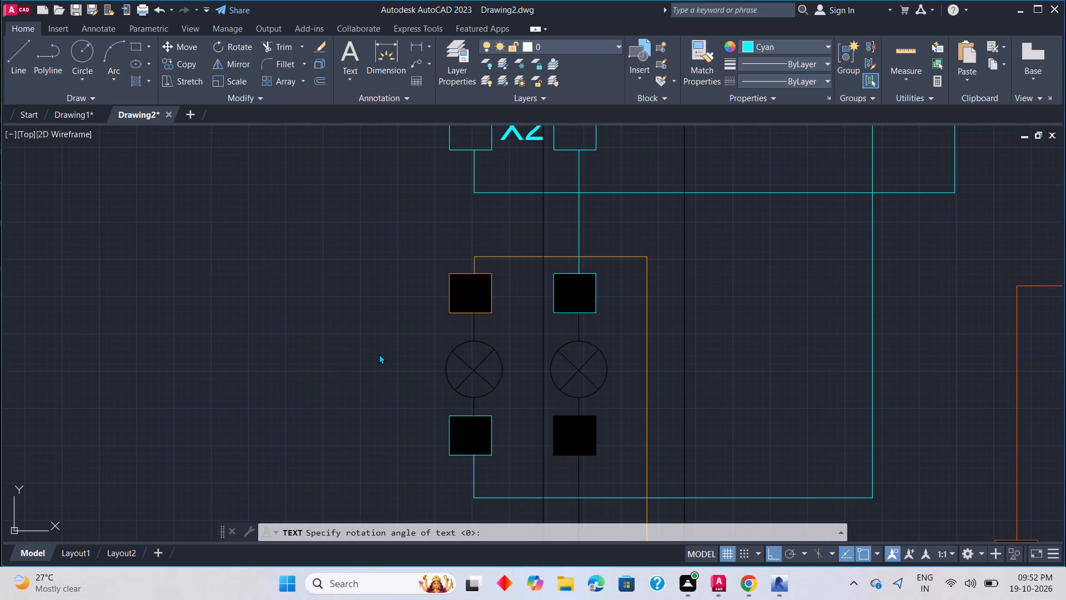
{"action": "left_click", "coordinate": [388, 382]}
{"action": "type", "text": "-H5"}
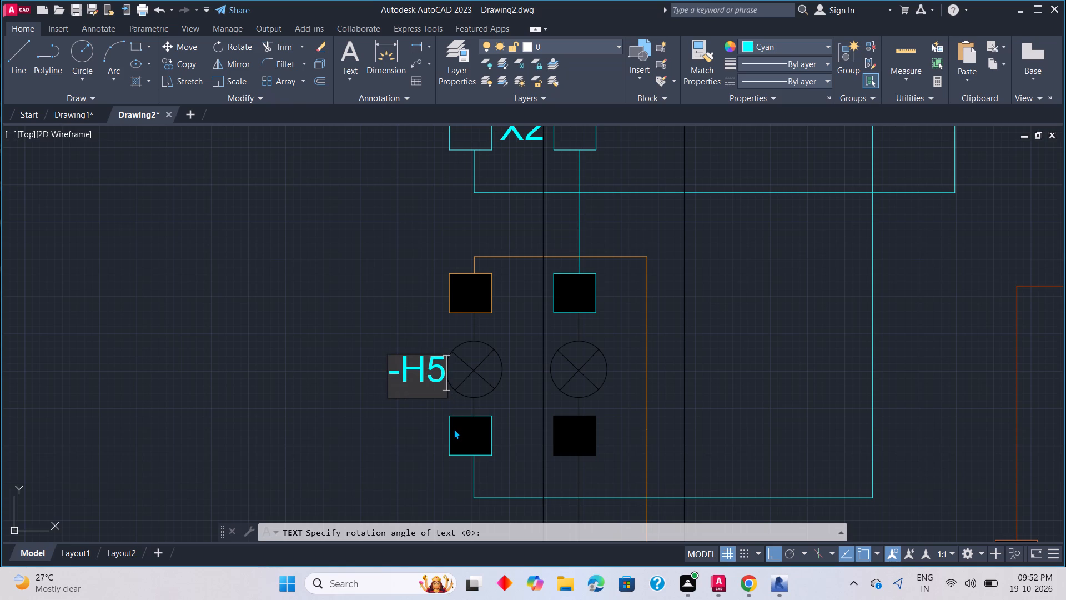
Label the -H5 lamp's lower terminal X2 and its upper terminal X1.
{"action": "left_click", "coordinate": [496, 444]}
{"action": "type", "text": "X2"}
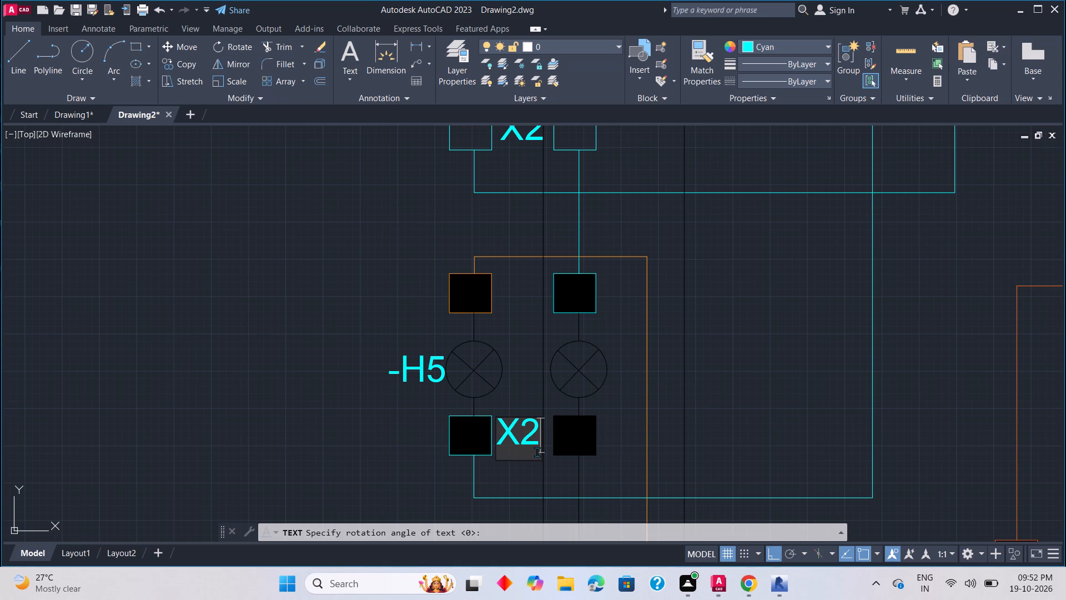
{"action": "left_click", "coordinate": [497, 304]}
{"action": "type", "text": "X1"}
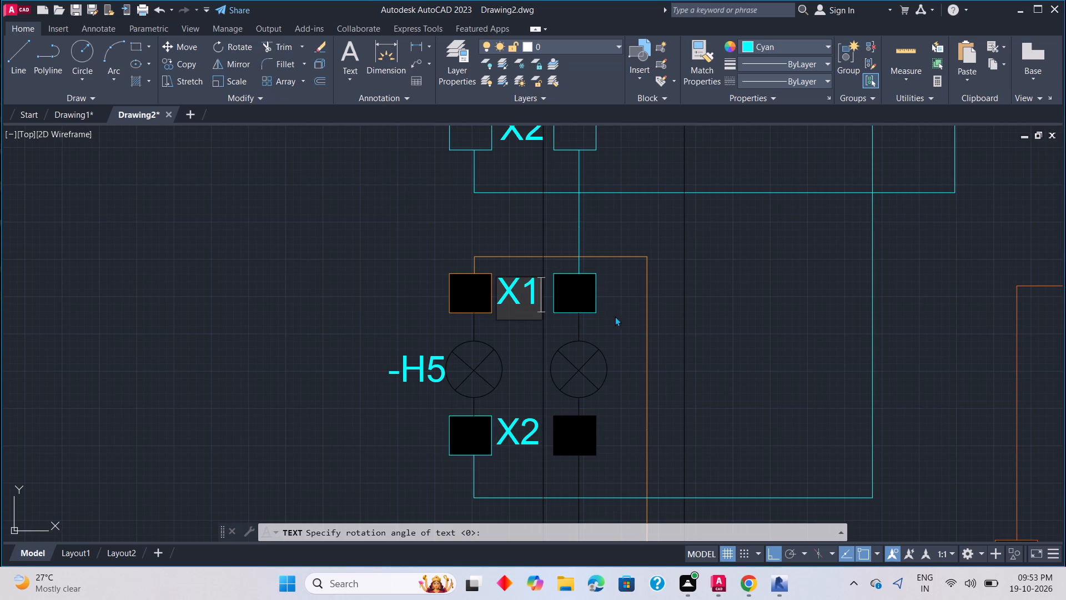
Add the text label -H6 in the free space outside the lower lamp pair, slightly below the -H5 label.
{"action": "left_click", "coordinate": [273, 419]}
{"action": "key", "text": "minus"}
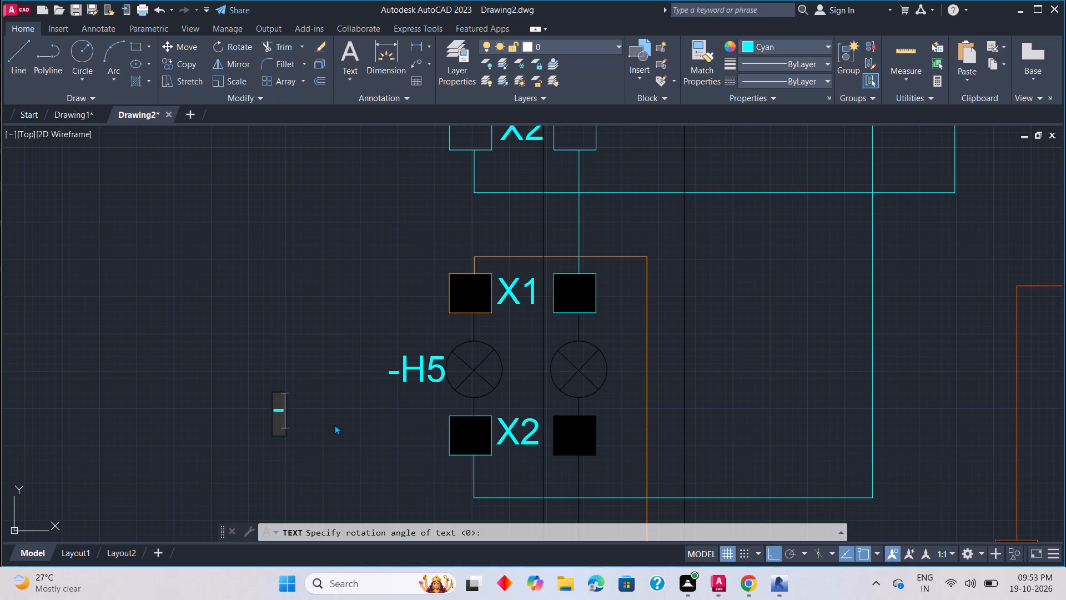
{"action": "key", "text": "h"}
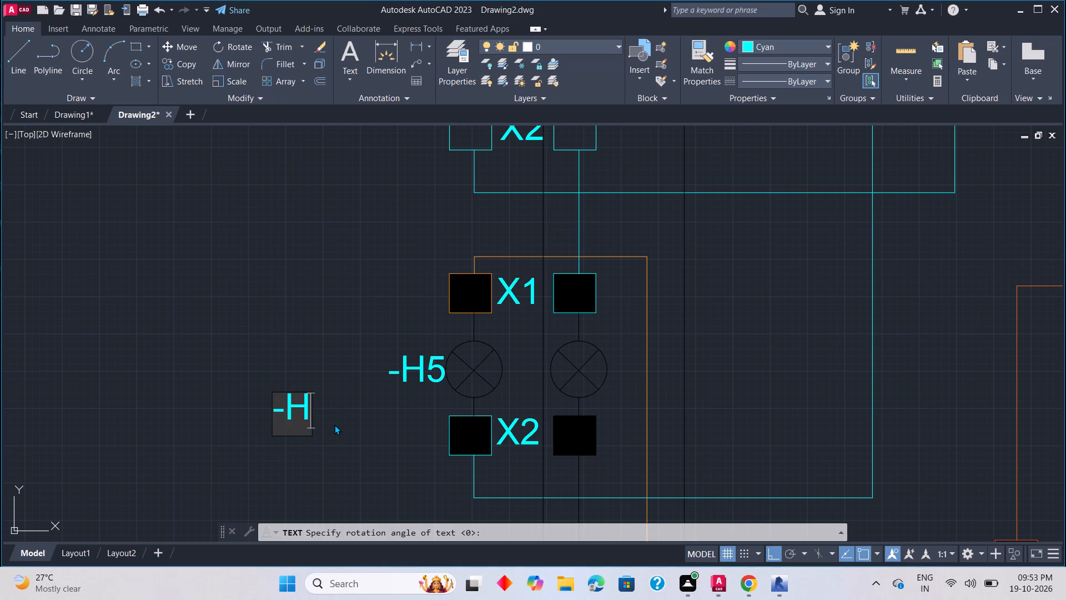
{"action": "key", "text": "6"}
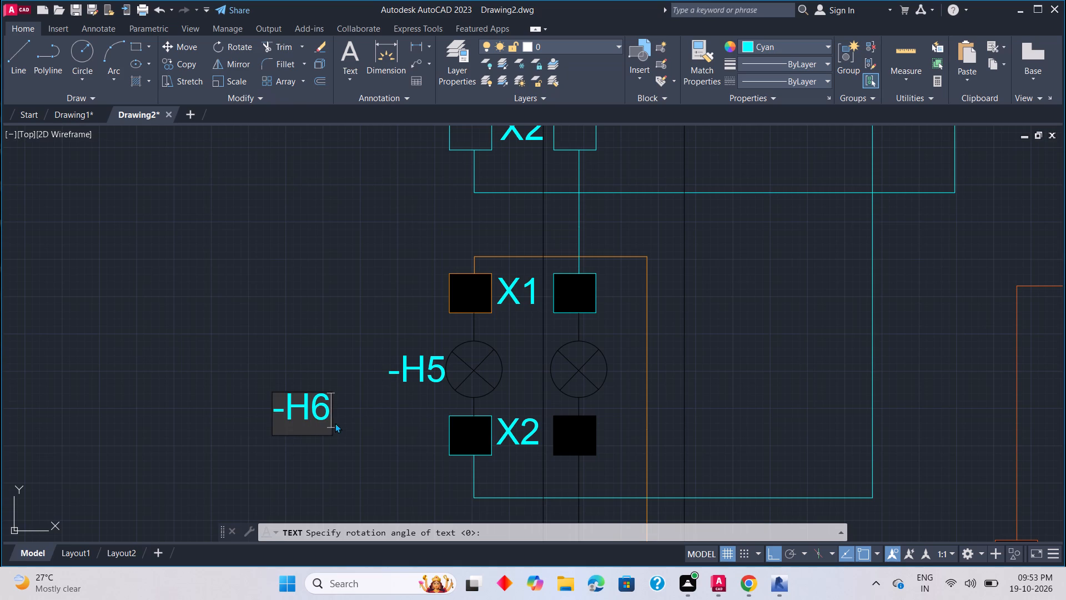
{"action": "middle_click_drag", "start_coordinate": [431, 474], "coordinate": [383, 476]}
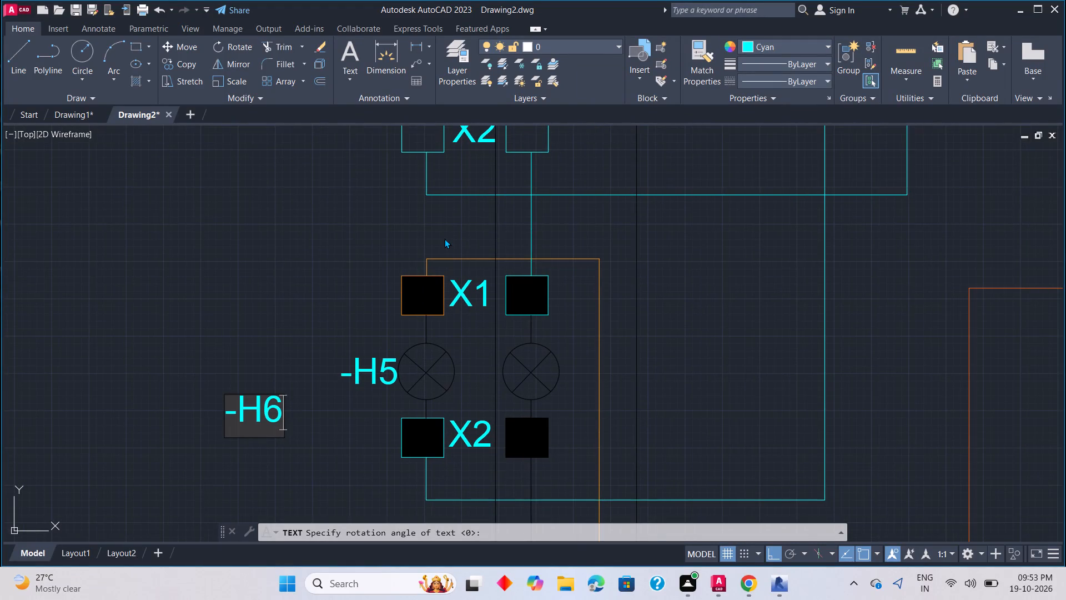
Label the upper terminal X1 and the lower terminal X2 of the second lamp in the upper lamp pair.
{"action": "middle_click_drag", "start_coordinate": [444, 238], "coordinate": [444, 356]}
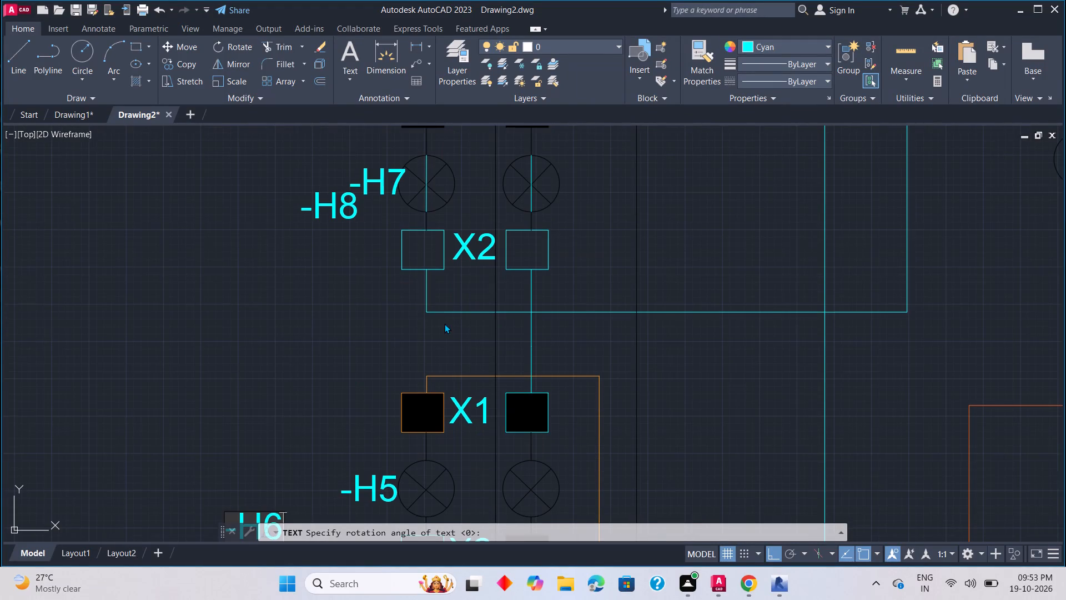
{"action": "scroll", "coordinate": [400, 339], "scroll_direction": "down", "scroll_amount": 1}
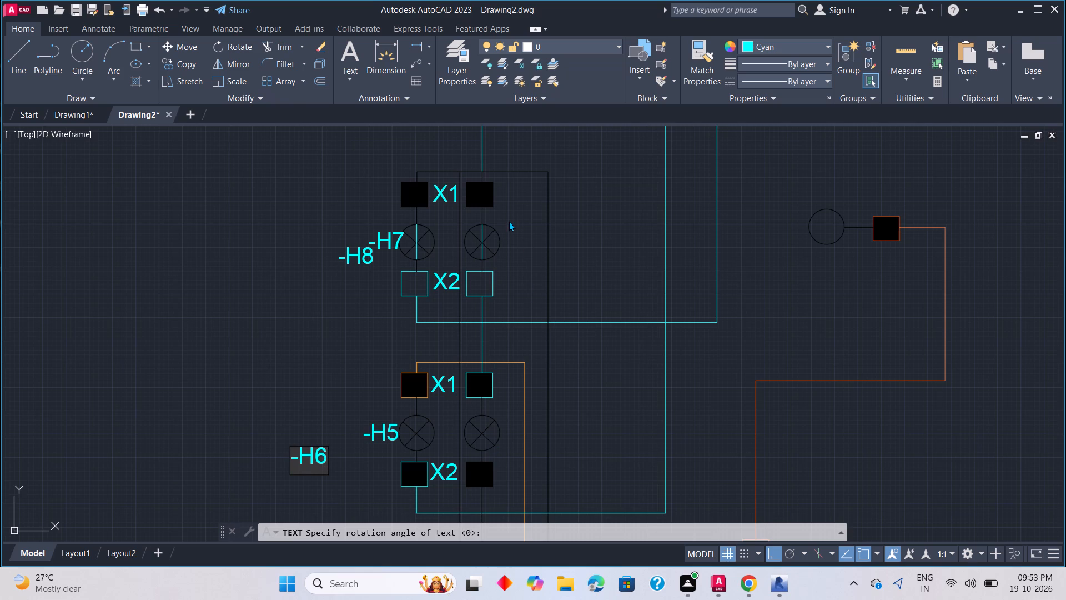
{"action": "left_click", "coordinate": [503, 197]}
{"action": "type", "text": "X1"}
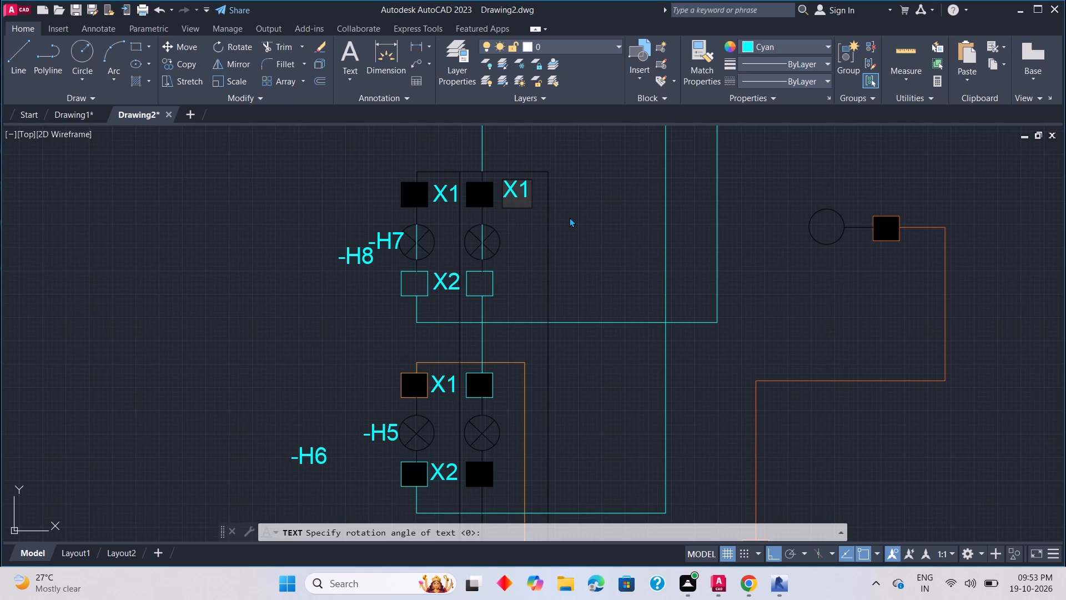
{"action": "left_click", "coordinate": [507, 292]}
{"action": "type", "text": "X2"}
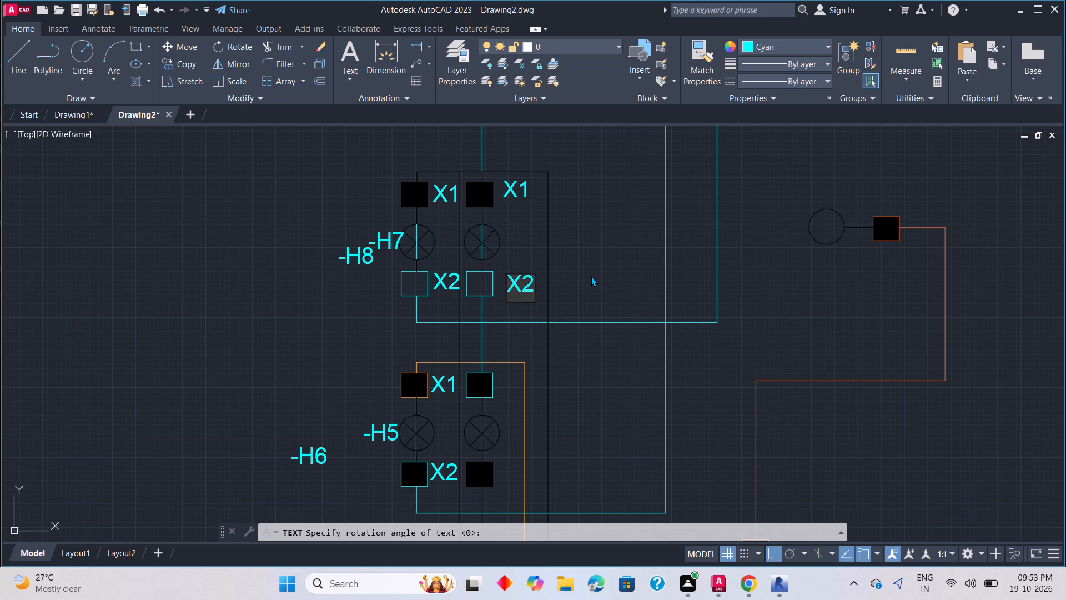
Label the upper terminal X1 and the lower terminal X2 of the second lamp in the lower lamp pair.
{"action": "scroll", "coordinate": [589, 309], "scroll_direction": "down", "scroll_amount": 1}
{"action": "middle_click_drag", "start_coordinate": [553, 339], "coordinate": [530, 286]}
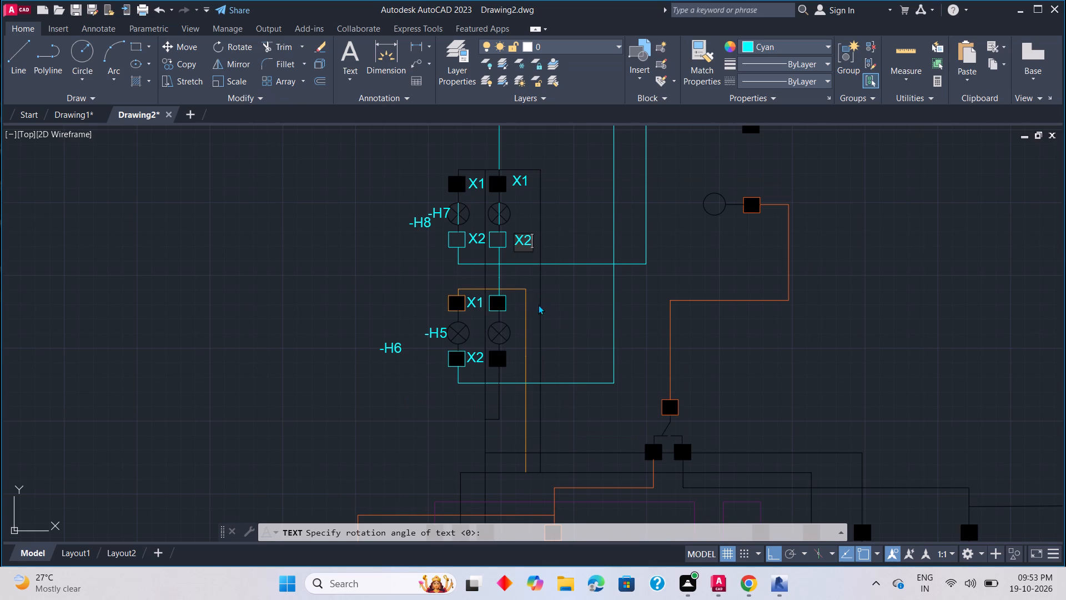
{"action": "scroll", "coordinate": [507, 308], "scroll_direction": "up", "scroll_amount": 2}
{"action": "left_click", "coordinate": [511, 301]}
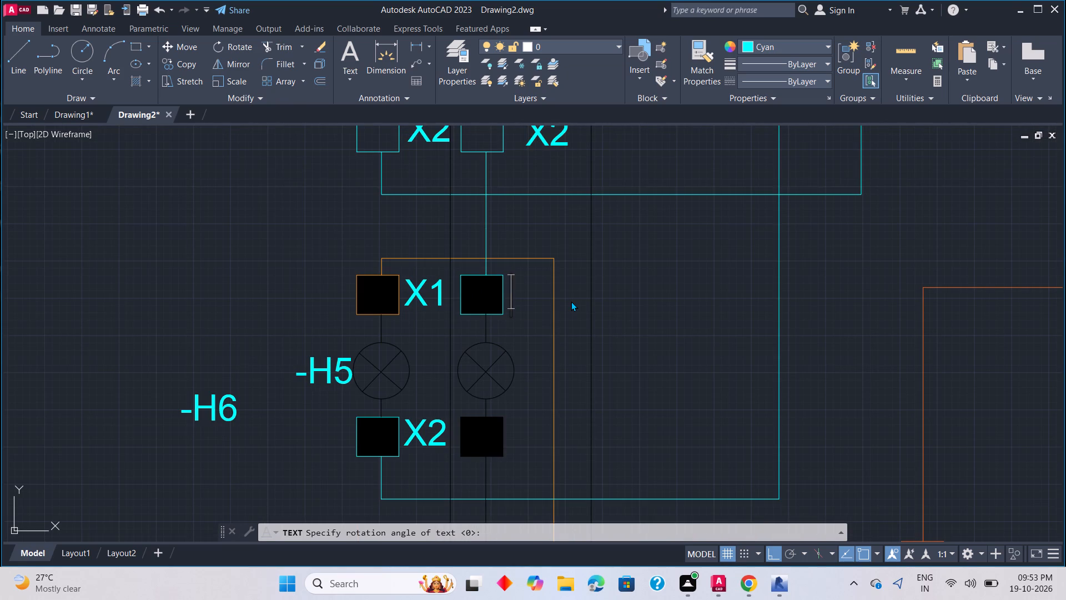
{"action": "type", "text": "X1"}
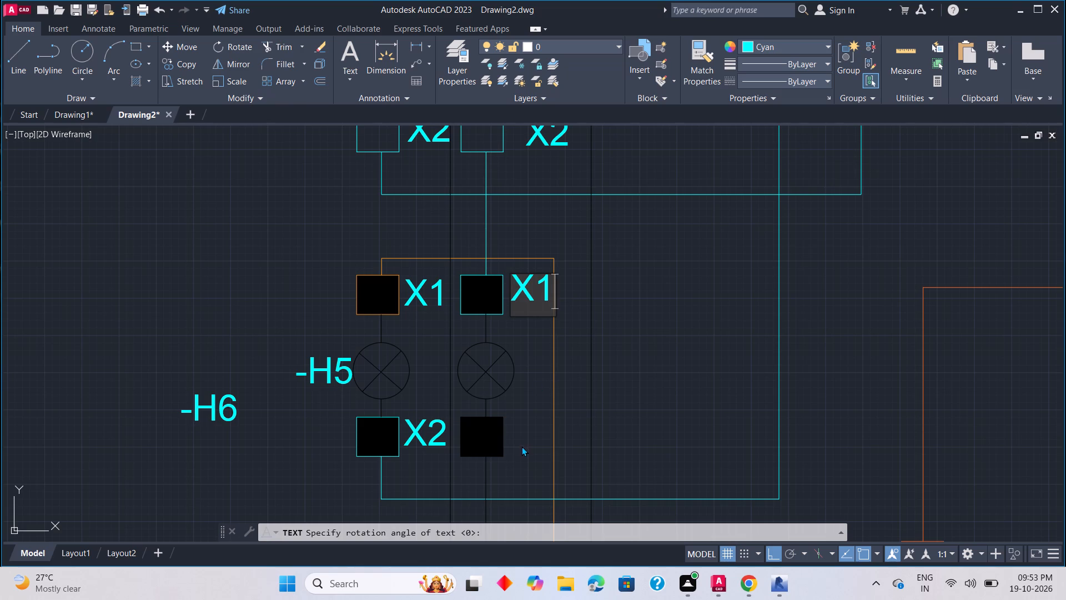
{"action": "left_click", "coordinate": [509, 453]}
{"action": "type", "text": "X2"}
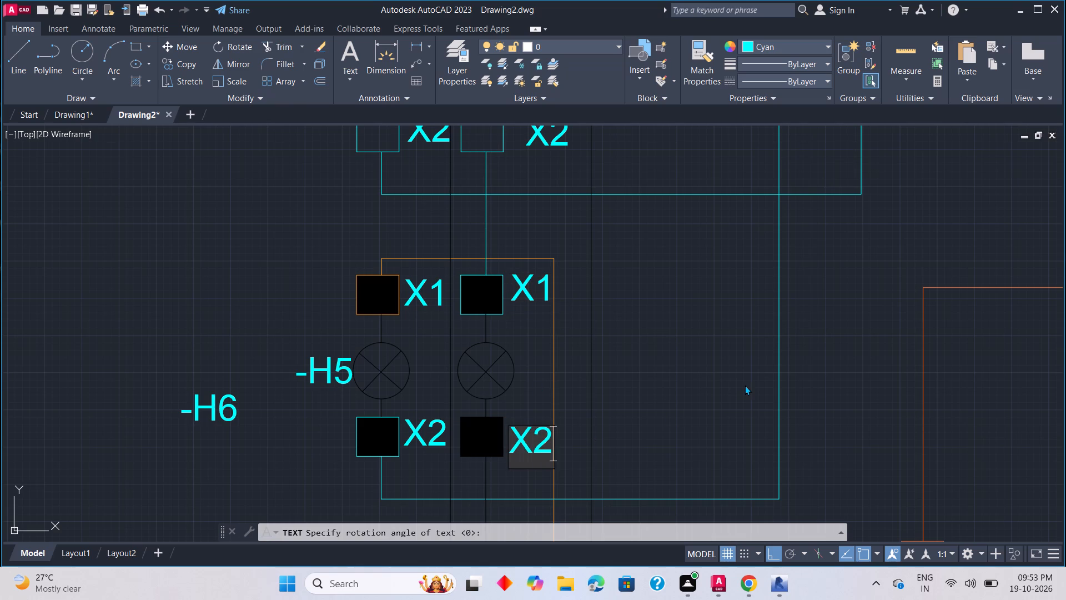
{"action": "right_click", "coordinate": [745, 383]}
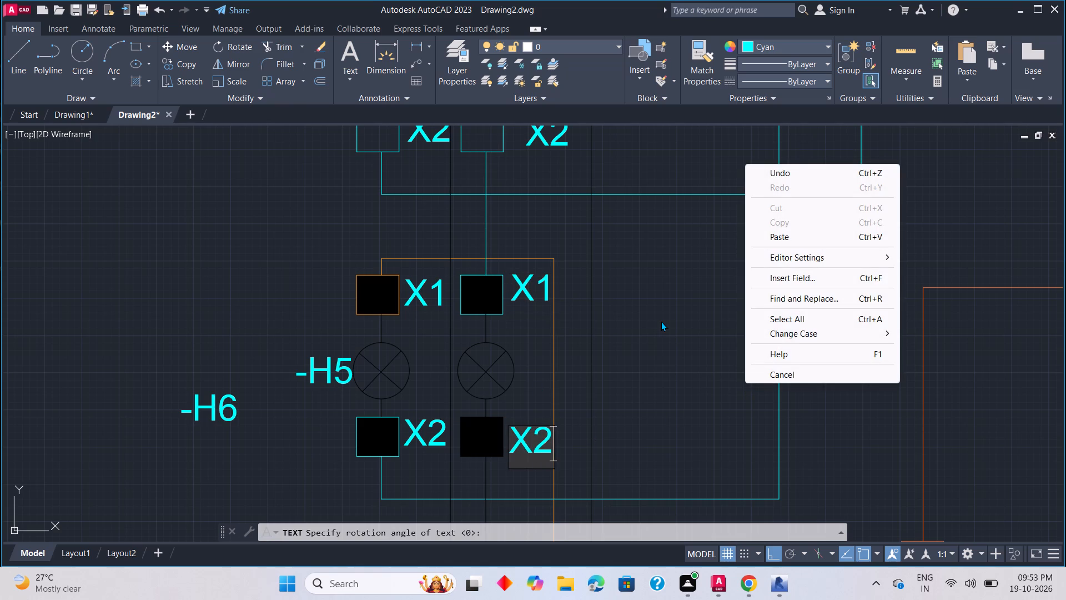
{"action": "left_click", "coordinate": [661, 320]}
Add the text label L1 inside the supply circle and another L1 above the terminal connected to it.
{"action": "scroll", "coordinate": [713, 306], "scroll_direction": "down", "scroll_amount": 2}
{"action": "middle_click_drag", "start_coordinate": [712, 306], "coordinate": [706, 315]}
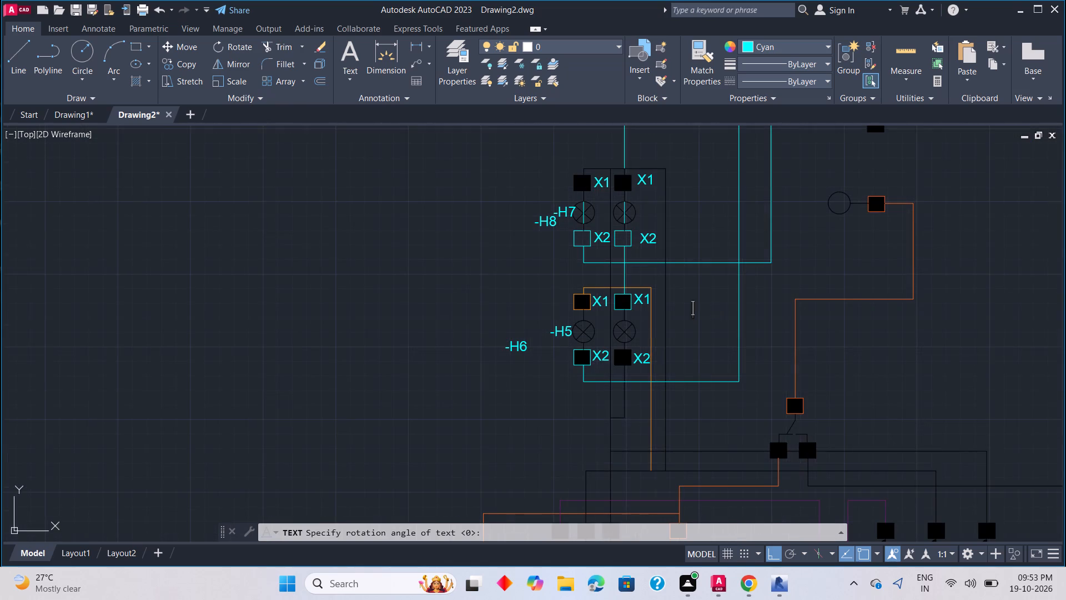
{"action": "middle_click_drag", "start_coordinate": [706, 315], "coordinate": [627, 375]}
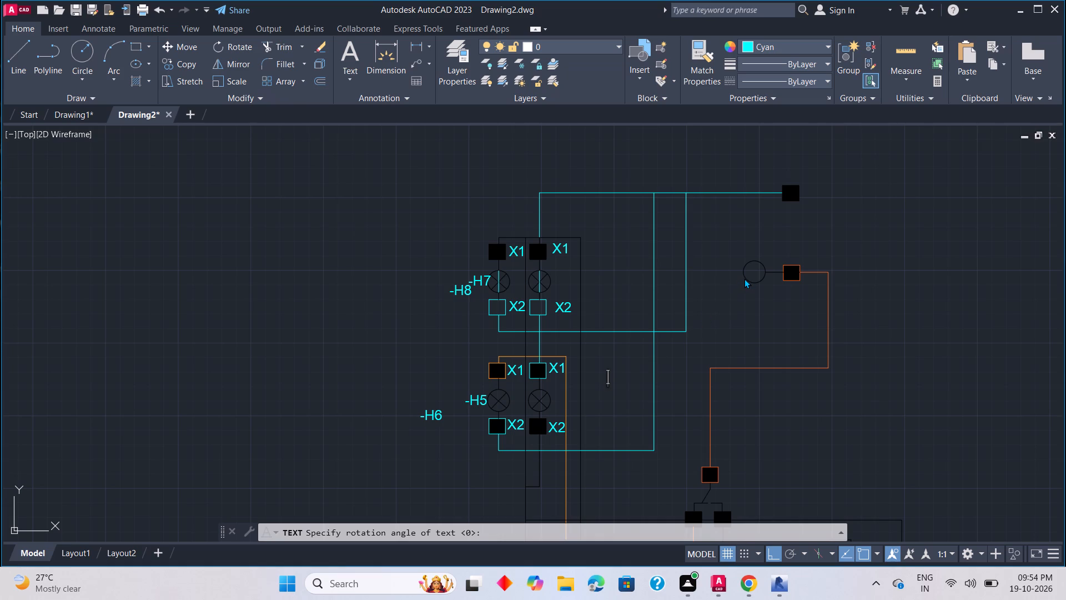
{"action": "scroll", "coordinate": [765, 273], "scroll_direction": "up", "scroll_amount": 1}
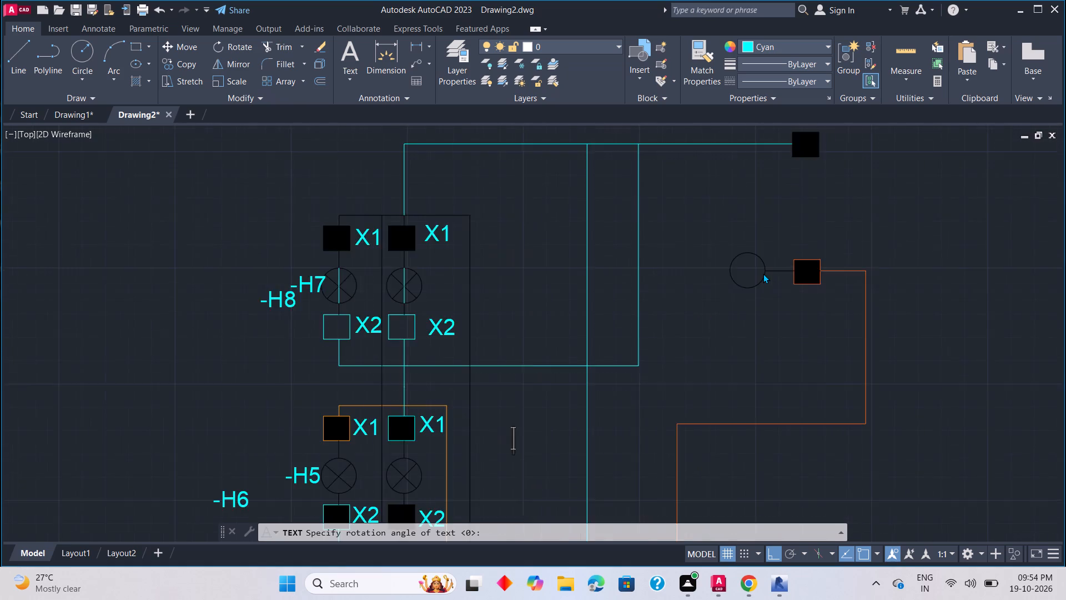
{"action": "scroll", "coordinate": [763, 273], "scroll_direction": "up", "scroll_amount": 2}
{"action": "left_click", "coordinate": [710, 281]}
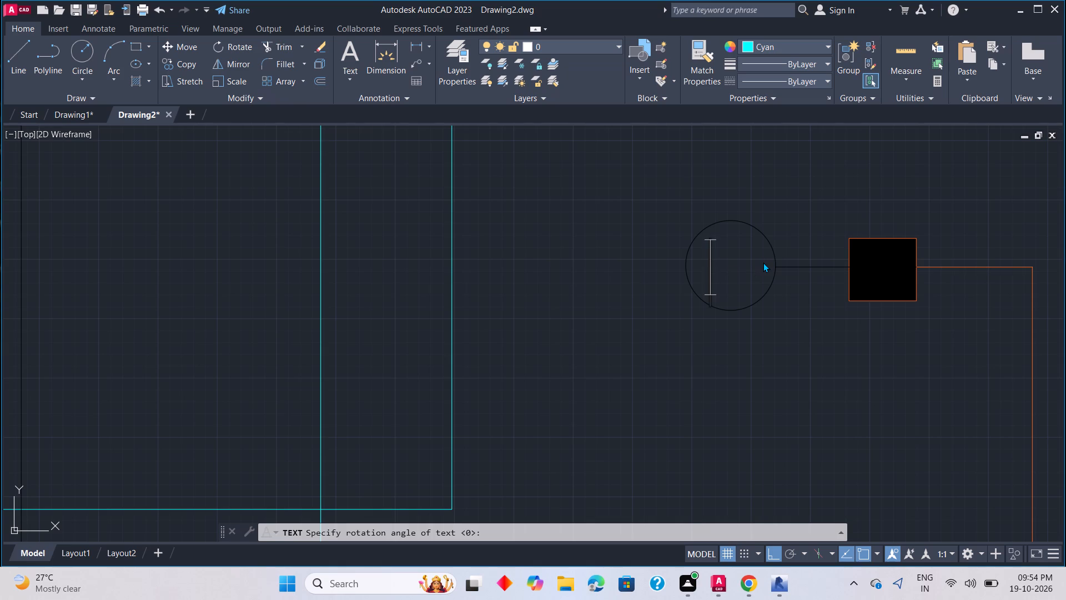
{"action": "type", "text": "L1"}
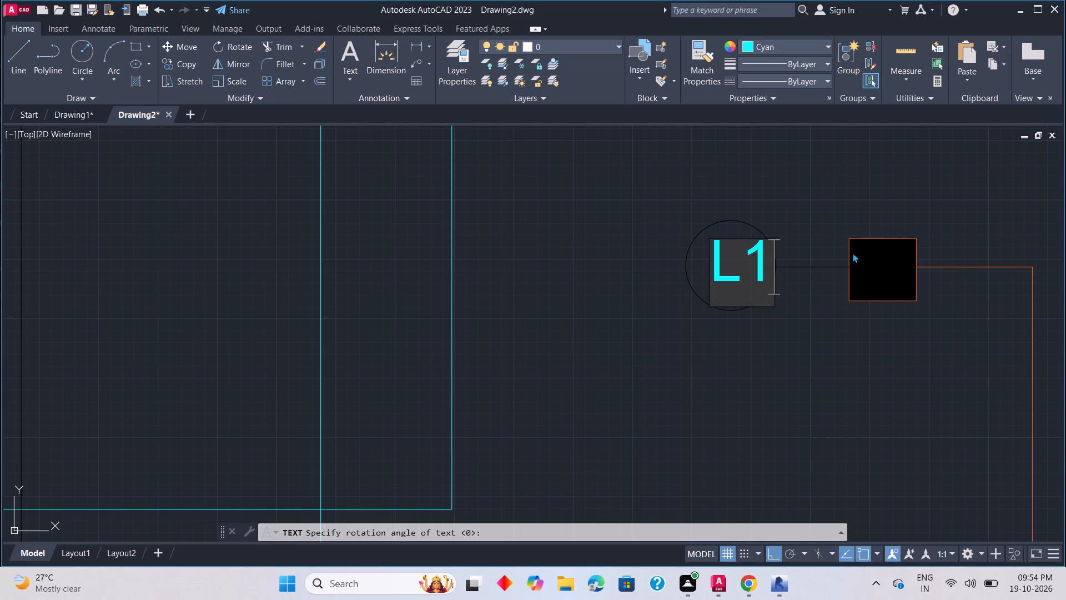
{"action": "left_click", "coordinate": [857, 218]}
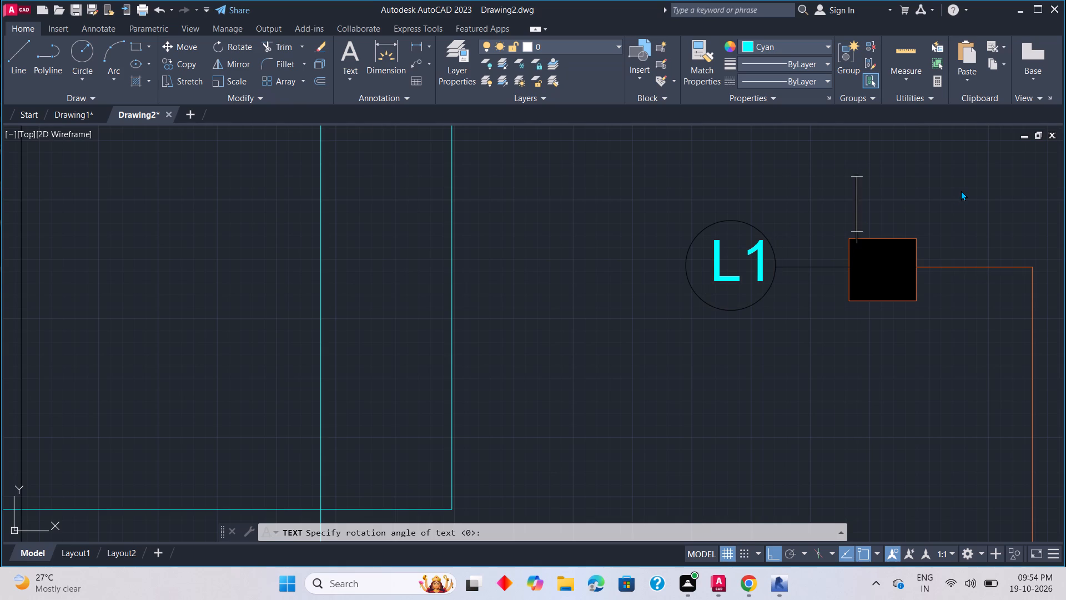
{"action": "type", "text": "L1"}
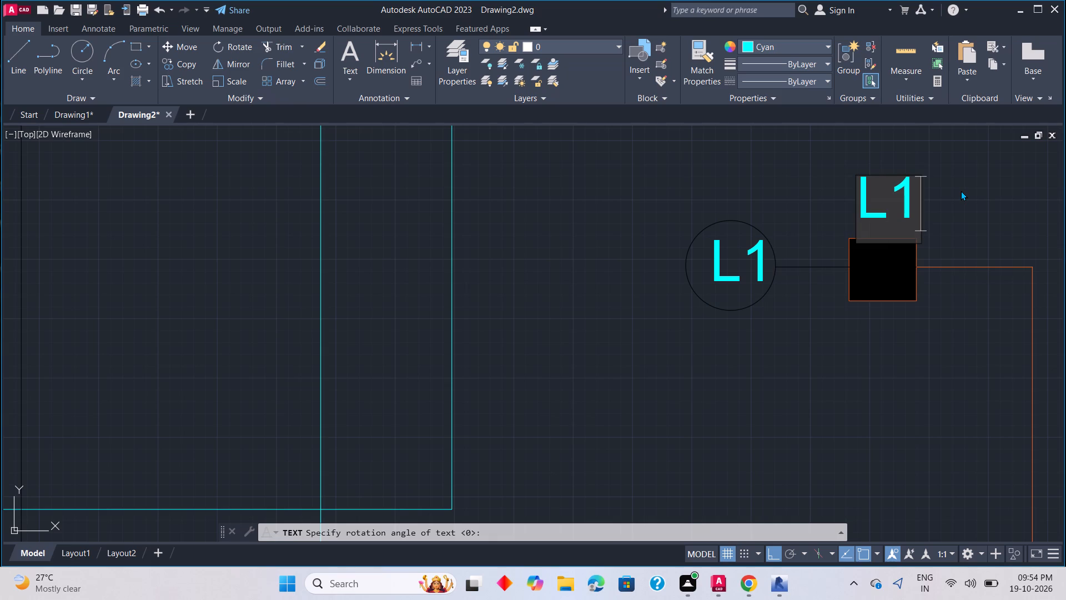
Add the text label N above the terminal at the end of the cyan wire, above the L1 terminal.
{"action": "scroll", "coordinate": [961, 204], "scroll_direction": "down", "scroll_amount": 2}
{"action": "middle_click_drag", "start_coordinate": [957, 201], "coordinate": [782, 360]}
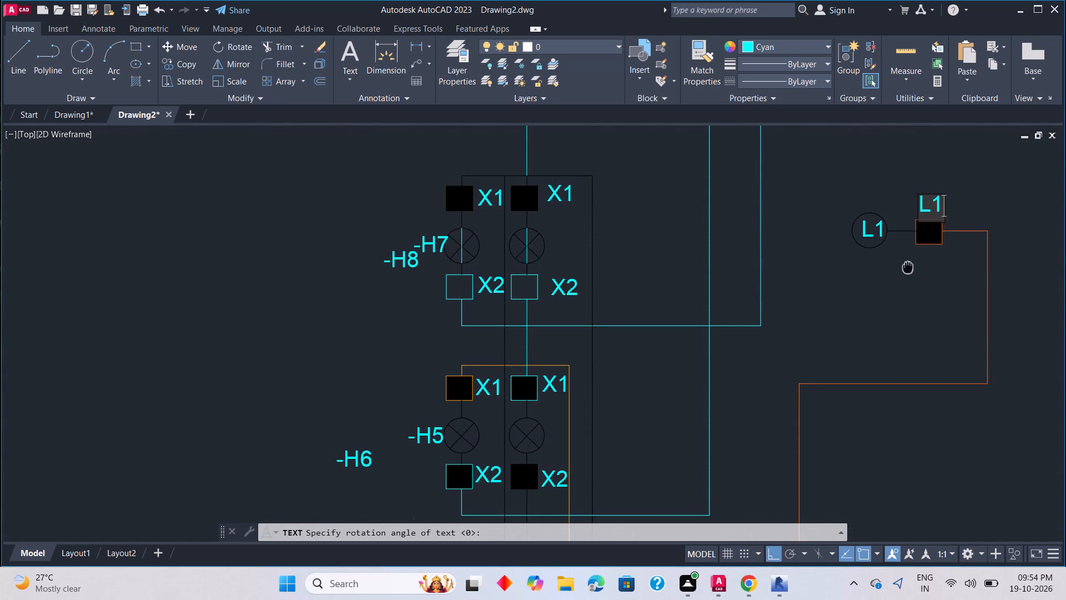
{"action": "middle_click_drag", "start_coordinate": [782, 360], "coordinate": [741, 387]}
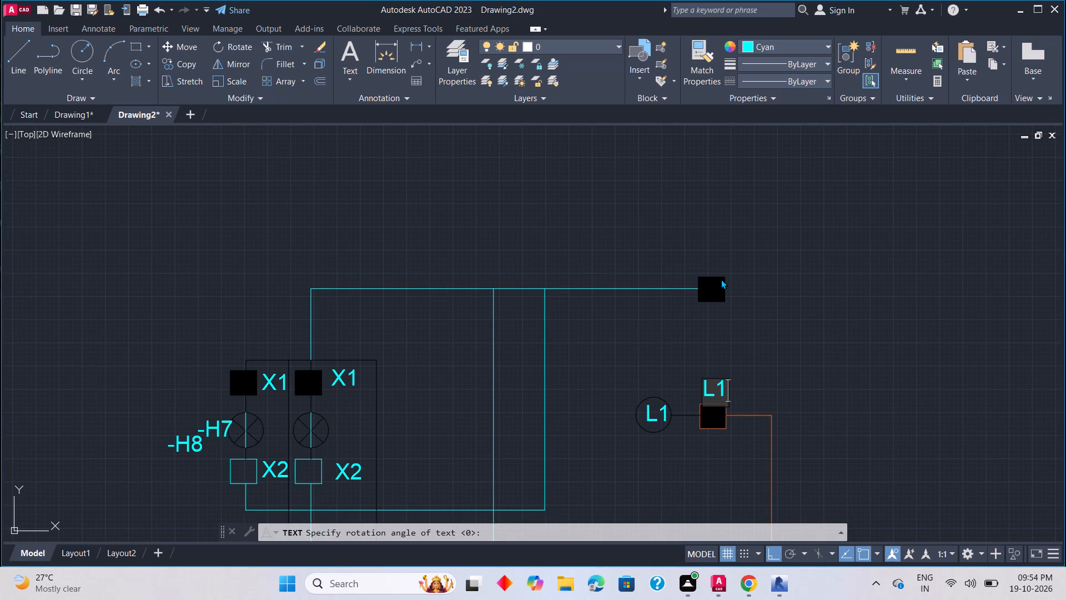
{"action": "scroll", "coordinate": [715, 267], "scroll_direction": "up", "scroll_amount": 2}
{"action": "left_click", "coordinate": [701, 276]}
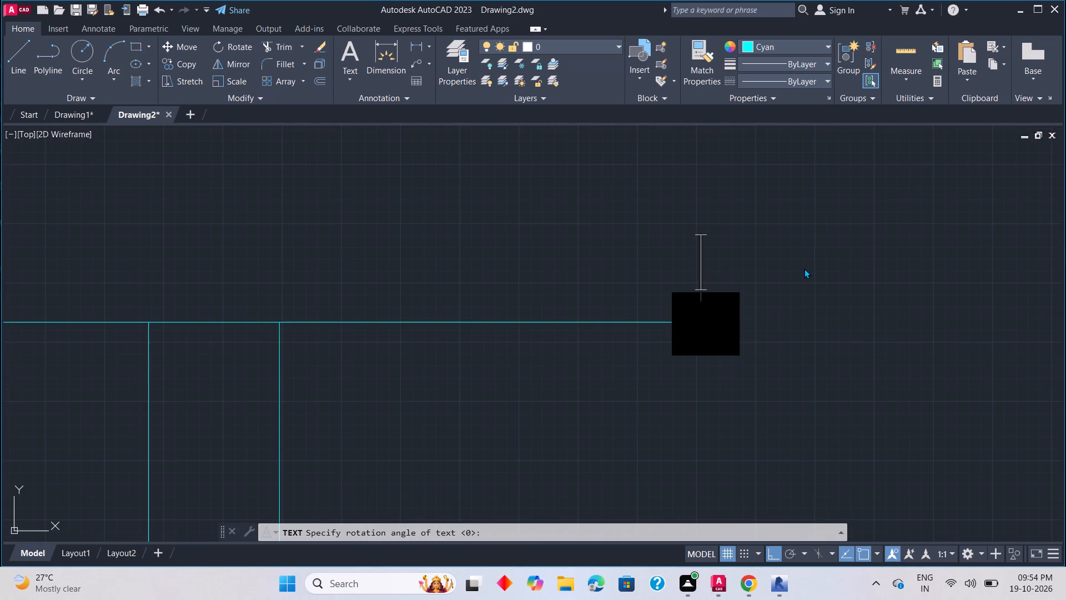
{"action": "key", "text": "n"}
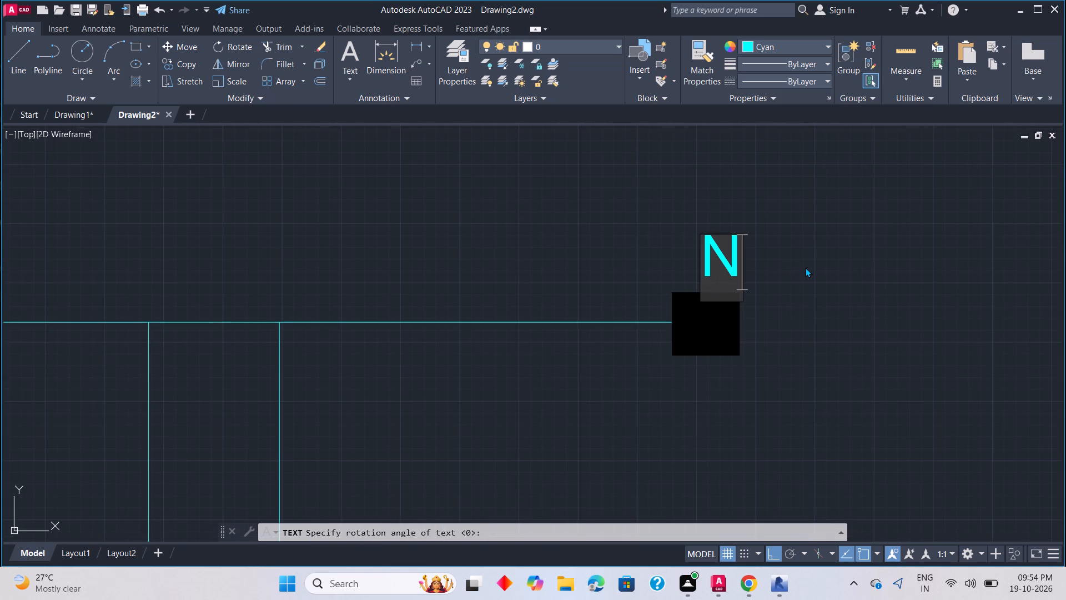
Add the text label 1 beside the purple-wired first terminal in the upper row of three terminals below the lamp pairs.
{"action": "scroll", "coordinate": [803, 289], "scroll_direction": "down", "scroll_amount": 2}
{"action": "middle_click_drag", "start_coordinate": [790, 350], "coordinate": [770, 249]}
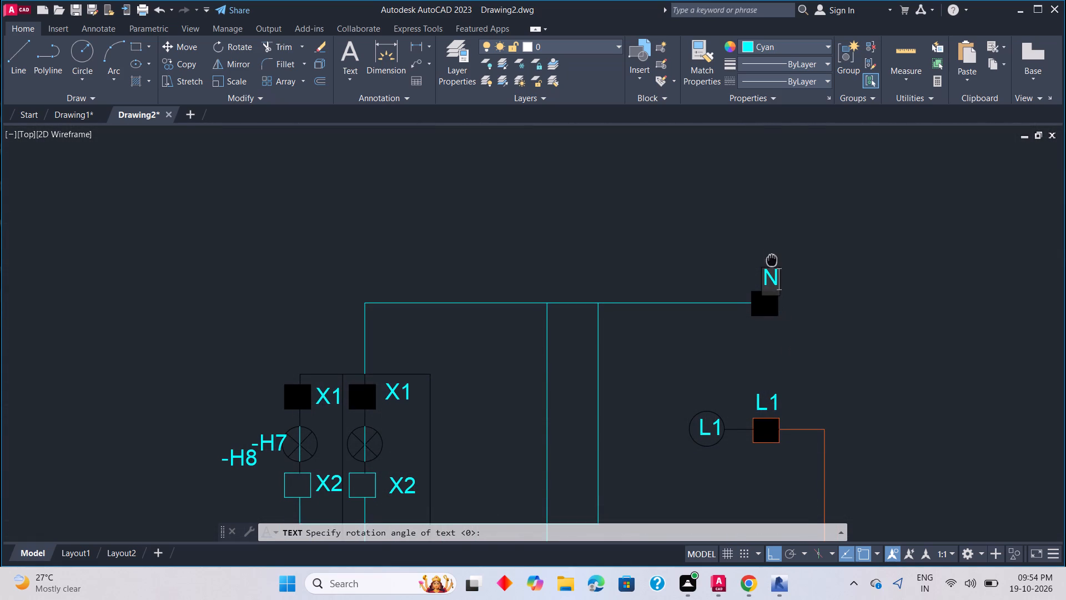
{"action": "middle_click_drag", "start_coordinate": [770, 249], "coordinate": [770, 249]}
{"action": "middle_click_drag", "start_coordinate": [633, 399], "coordinate": [641, 363]}
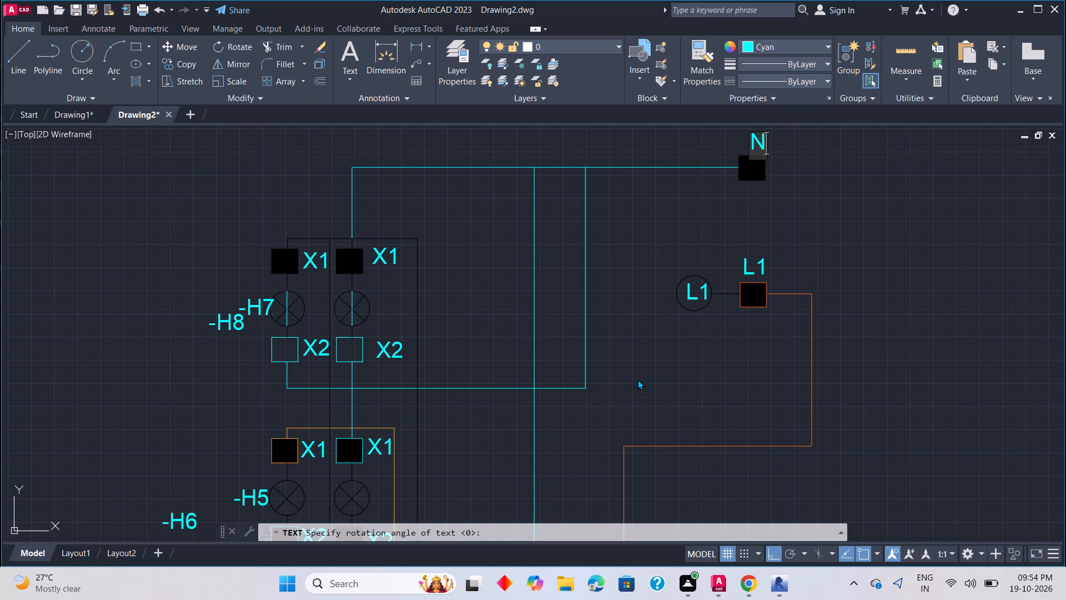
{"action": "middle_click_drag", "start_coordinate": [374, 453], "coordinate": [381, 437]}
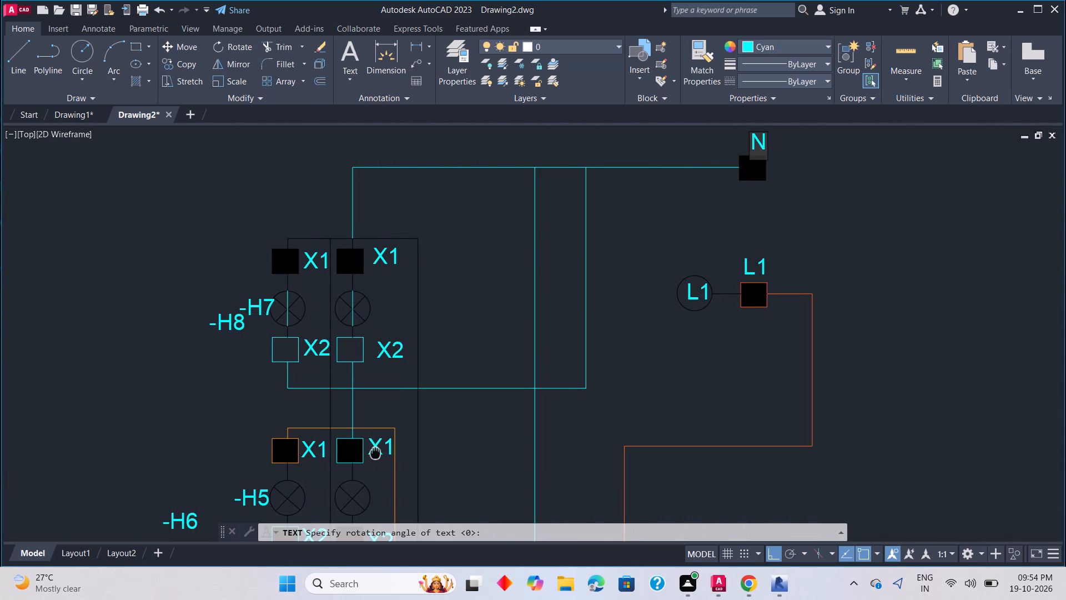
{"action": "middle_click_drag", "start_coordinate": [381, 437], "coordinate": [434, 307]}
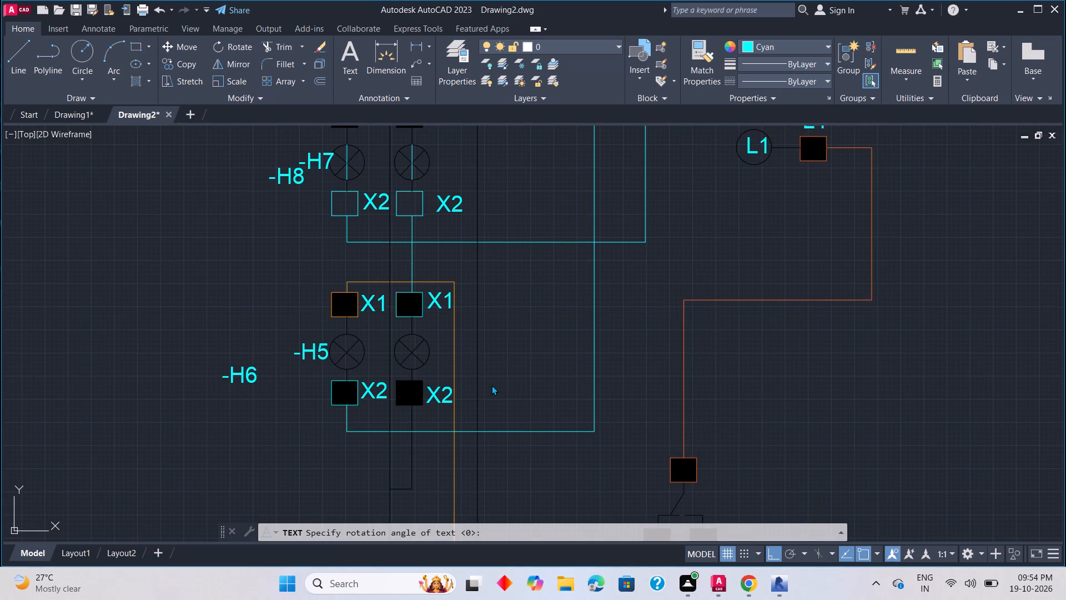
{"action": "scroll", "coordinate": [479, 402], "scroll_direction": "down", "scroll_amount": 2}
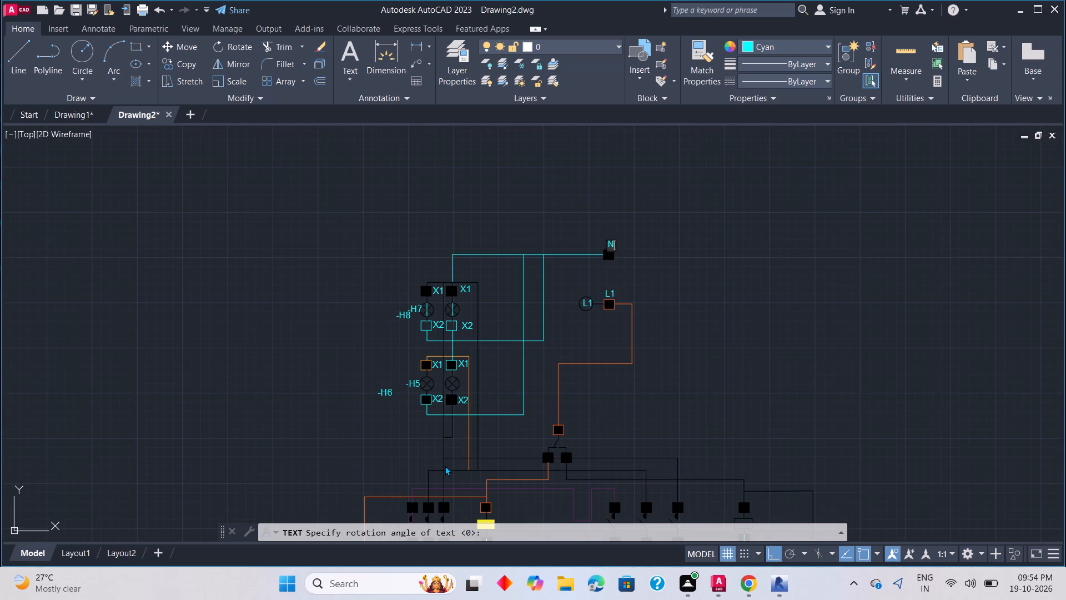
{"action": "middle_click_drag", "start_coordinate": [445, 466], "coordinate": [478, 325]}
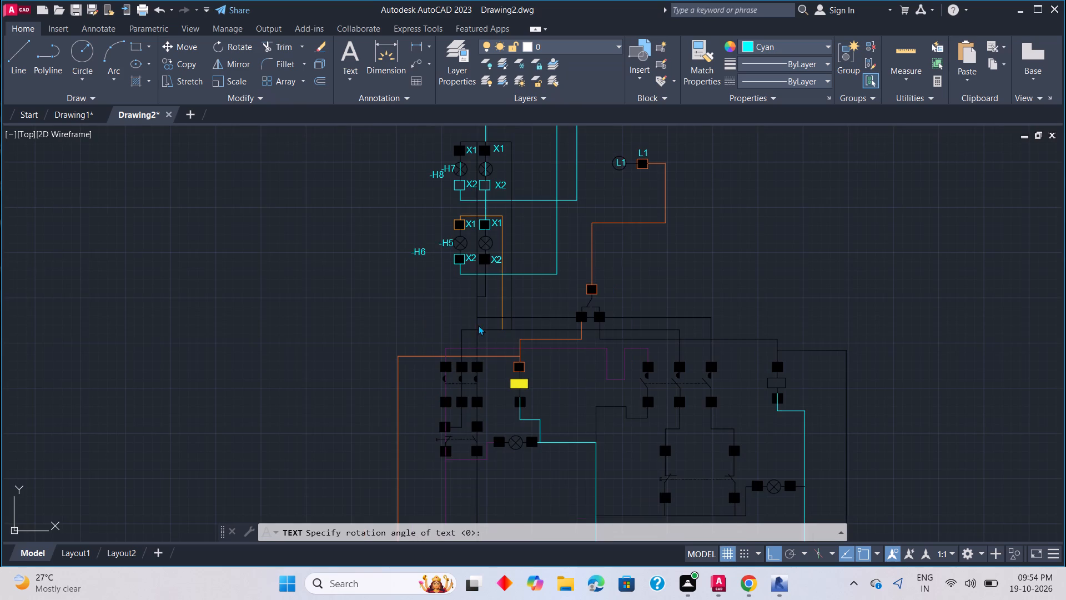
{"action": "scroll", "coordinate": [445, 372], "scroll_direction": "up", "scroll_amount": 5}
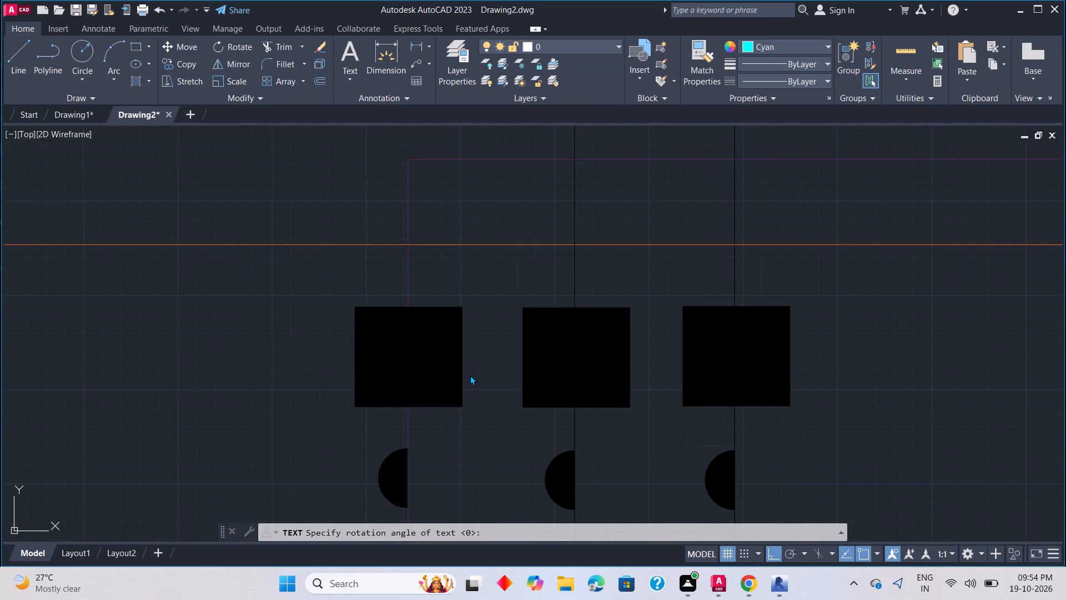
{"action": "left_click", "coordinate": [429, 283]}
{"action": "key", "text": "1"}
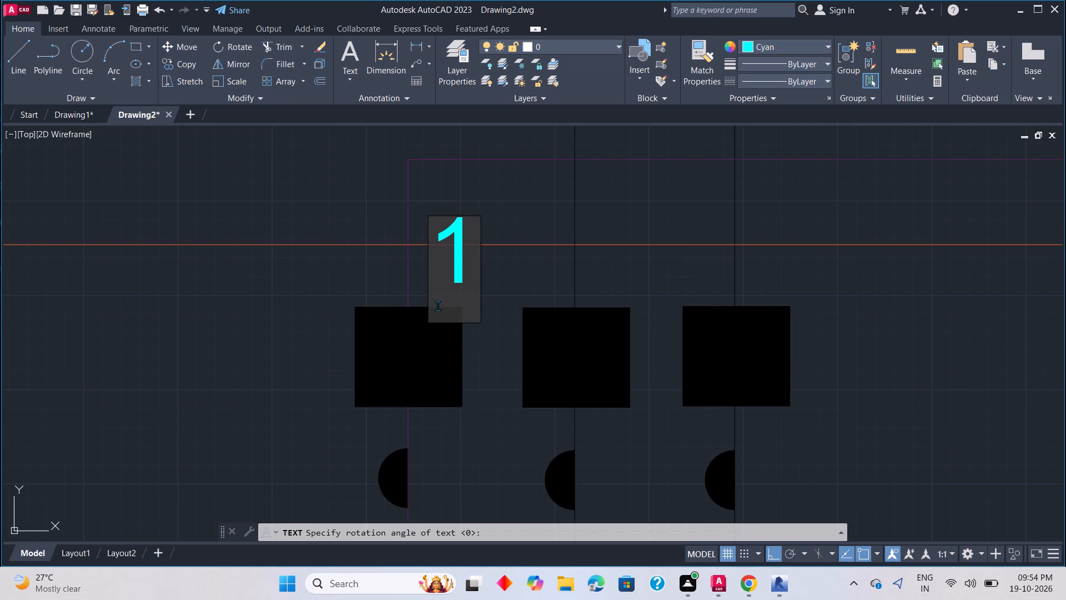
{"action": "key", "text": "BackSpace"}
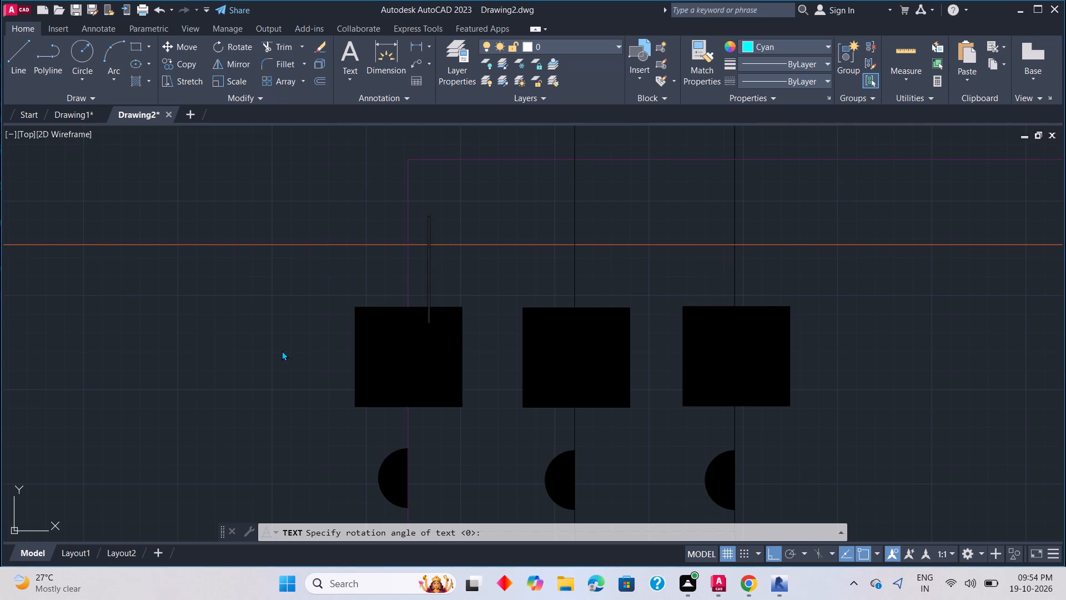
{"action": "left_click", "coordinate": [266, 358]}
{"action": "left_click", "coordinate": [467, 381]}
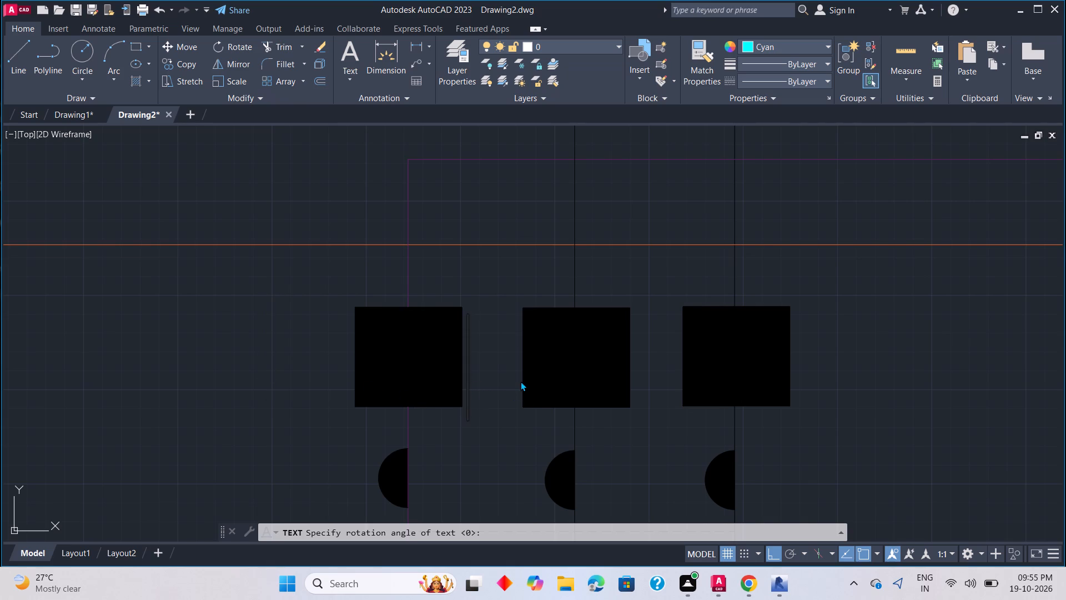
{"action": "key", "text": "1"}
Add the text labels 3 and 5 beside the second and third terminals in the upper row of three.
{"action": "left_click", "coordinate": [635, 379]}
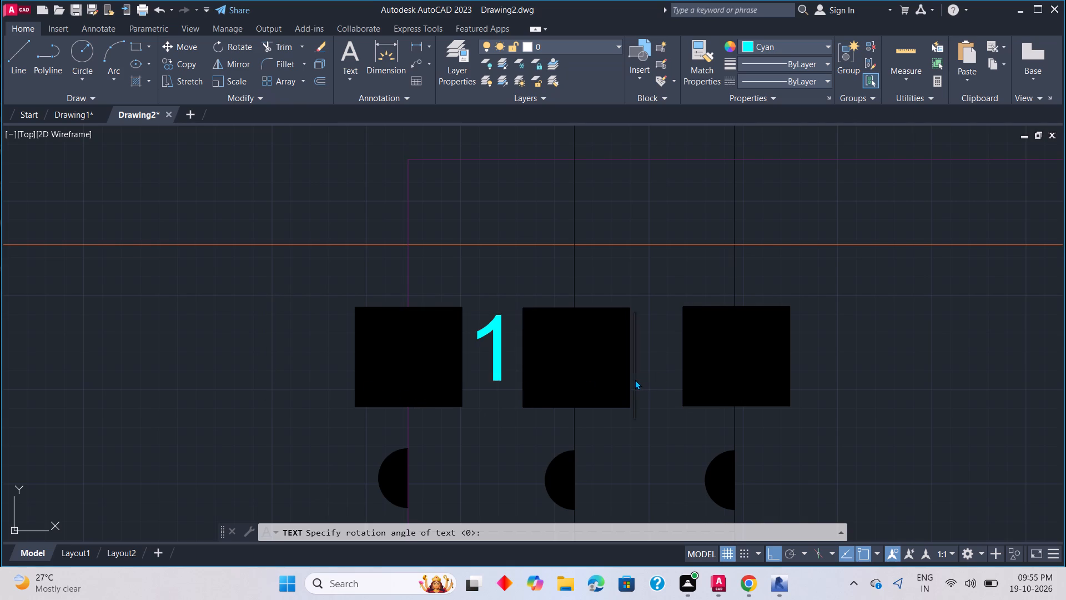
{"action": "key", "text": "3"}
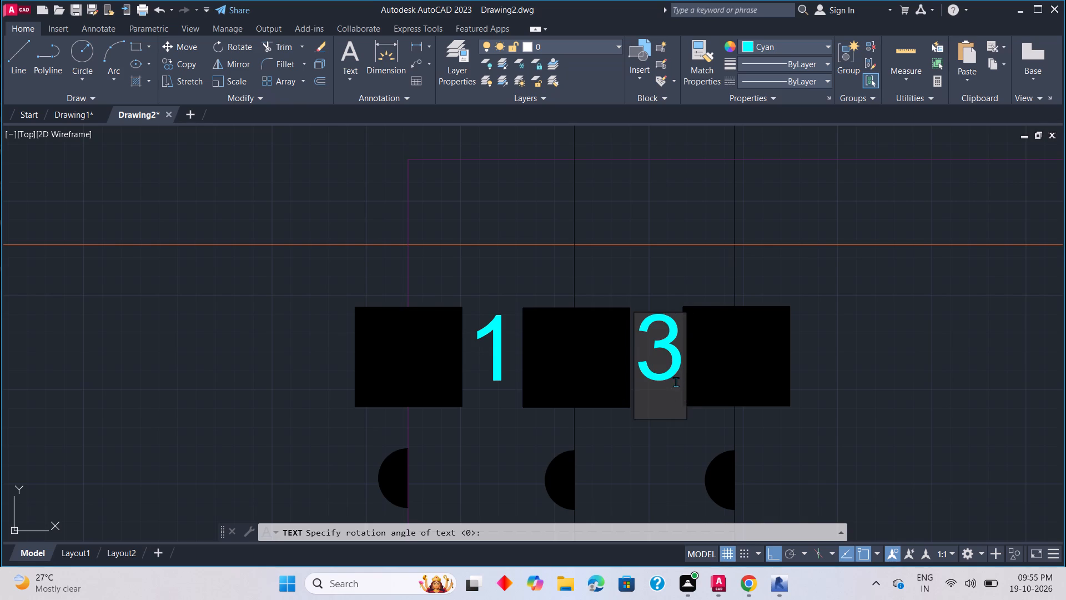
{"action": "left_click", "coordinate": [810, 369]}
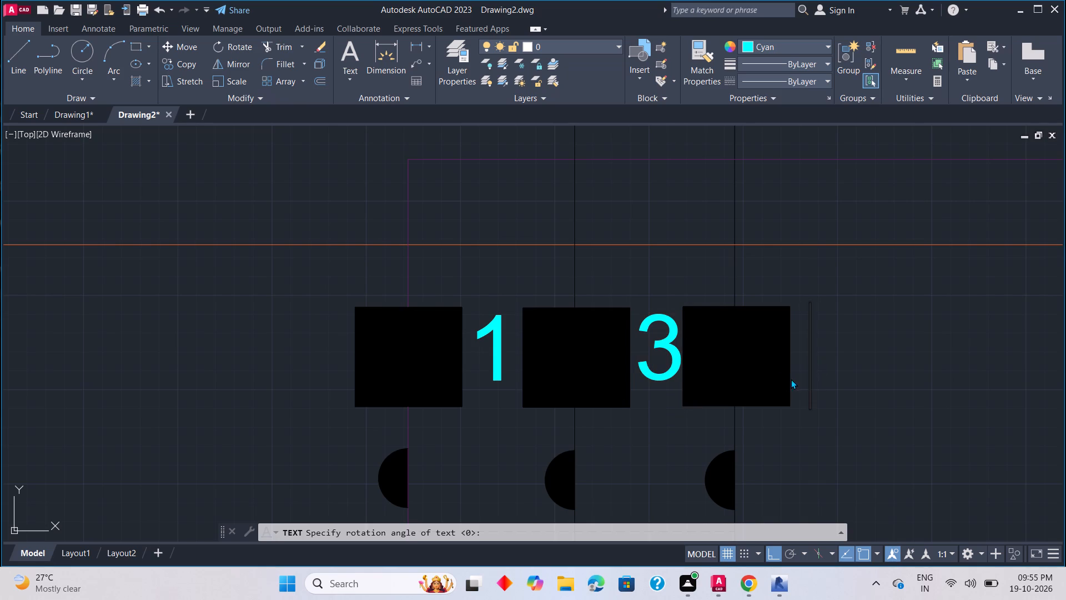
{"action": "left_click", "coordinate": [795, 378]}
{"action": "key", "text": "5"}
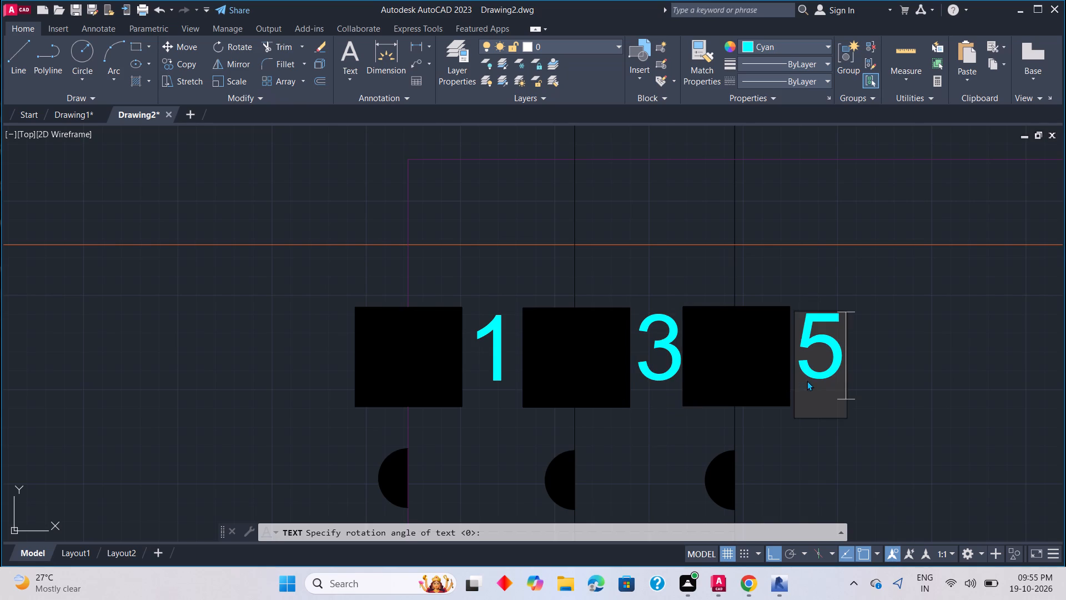
Add the text labels 2, 4 and 6 beside the three terminals in the row below the half-circle contacts.
{"action": "scroll", "coordinate": [770, 424], "scroll_direction": "down", "scroll_amount": 1}
{"action": "middle_click_drag", "start_coordinate": [768, 425], "coordinate": [768, 300]}
{"action": "middle_click_drag", "start_coordinate": [660, 378], "coordinate": [677, 312]}
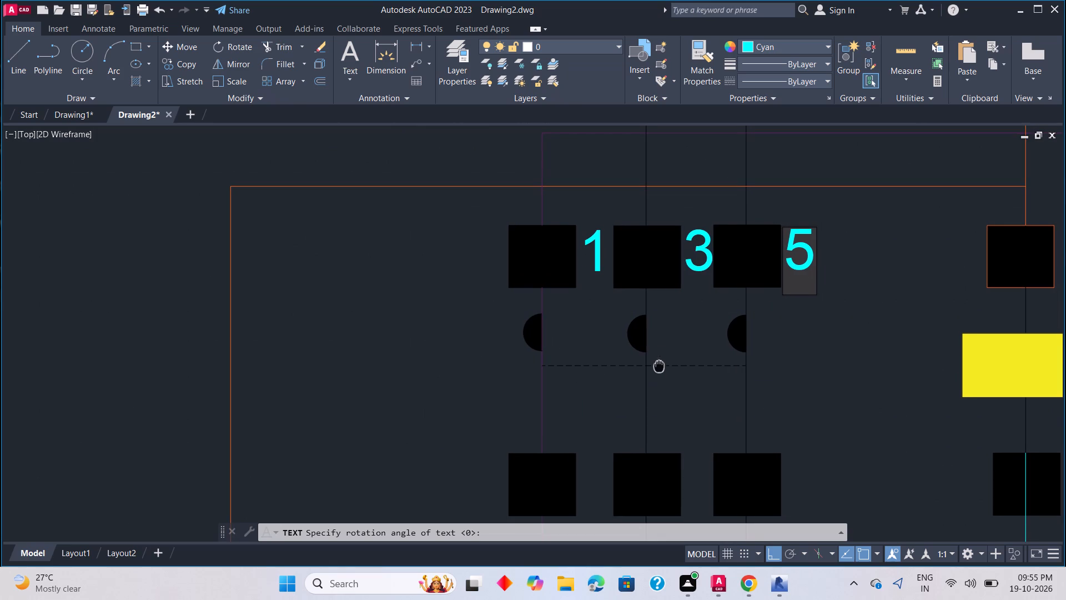
{"action": "middle_click_drag", "start_coordinate": [677, 312], "coordinate": [680, 303]}
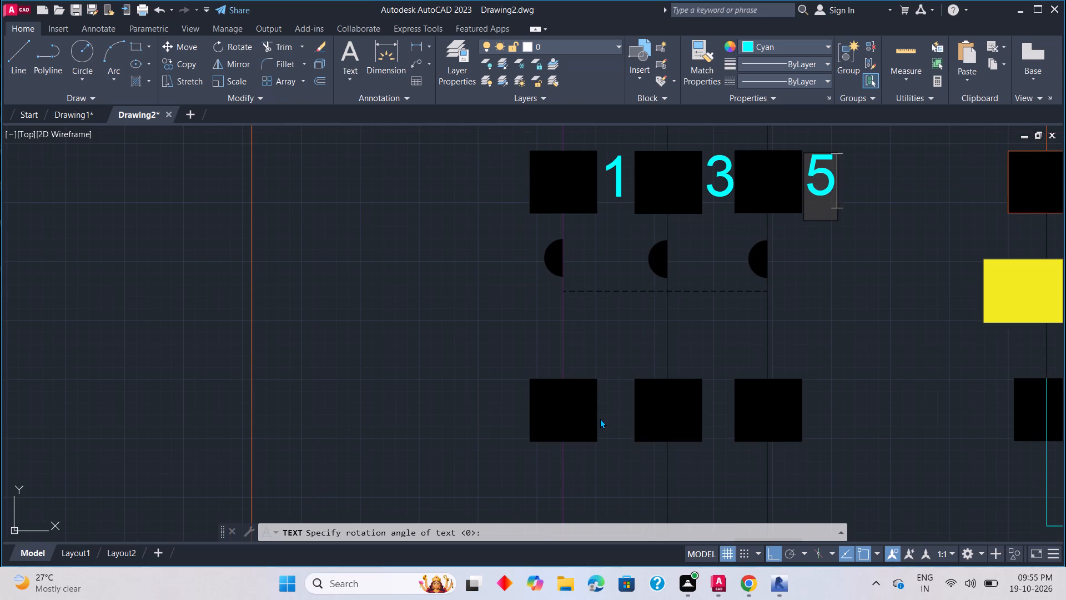
{"action": "scroll", "coordinate": [600, 419], "scroll_direction": "up", "scroll_amount": 1}
{"action": "left_click", "coordinate": [597, 422]}
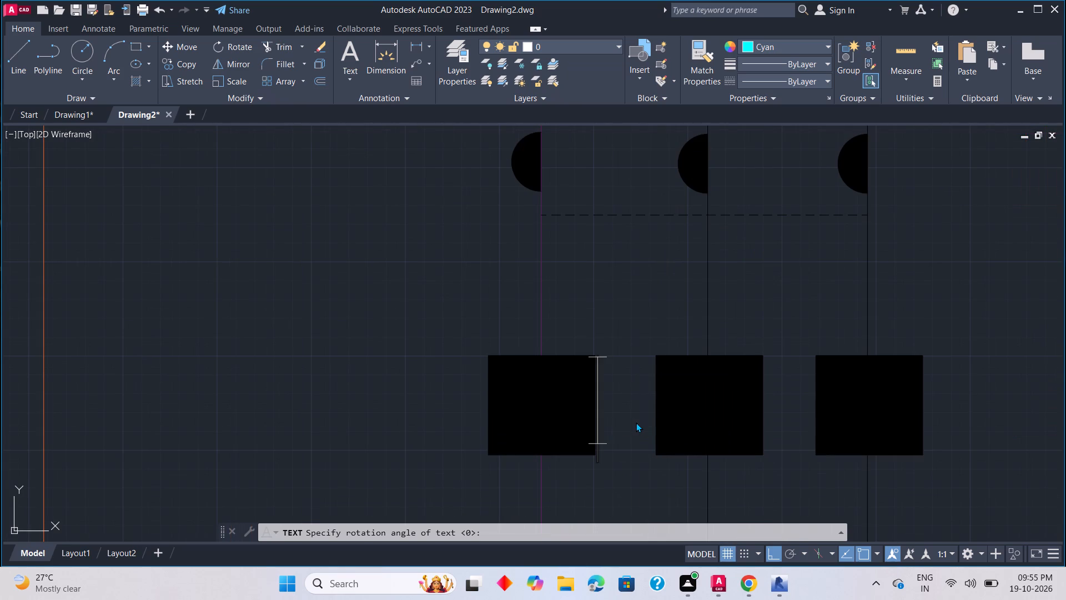
{"action": "key", "text": "2"}
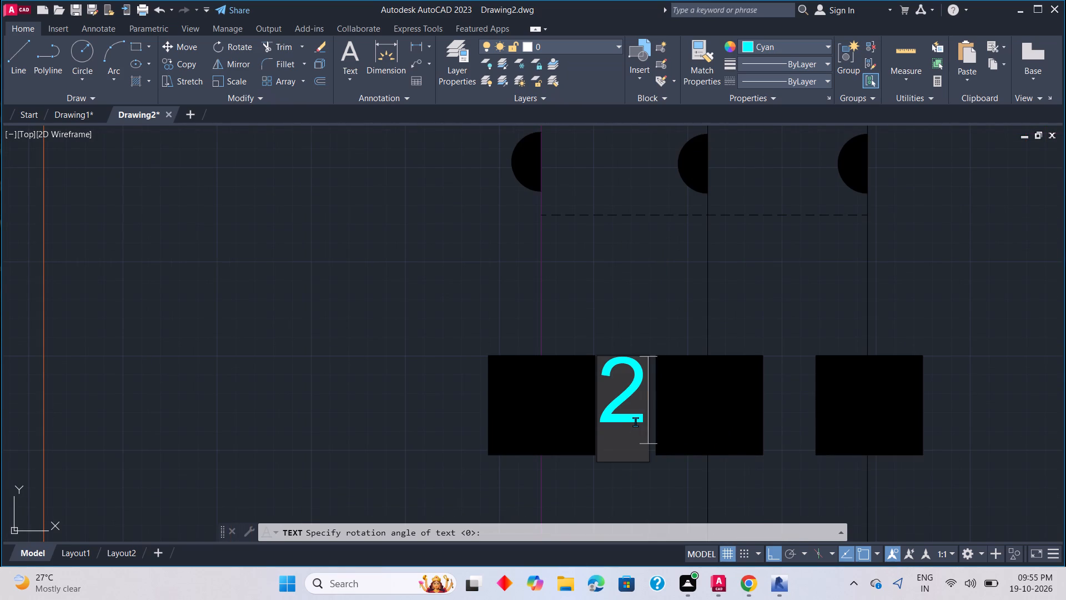
{"action": "left_click", "coordinate": [771, 422]}
{"action": "key", "text": "4"}
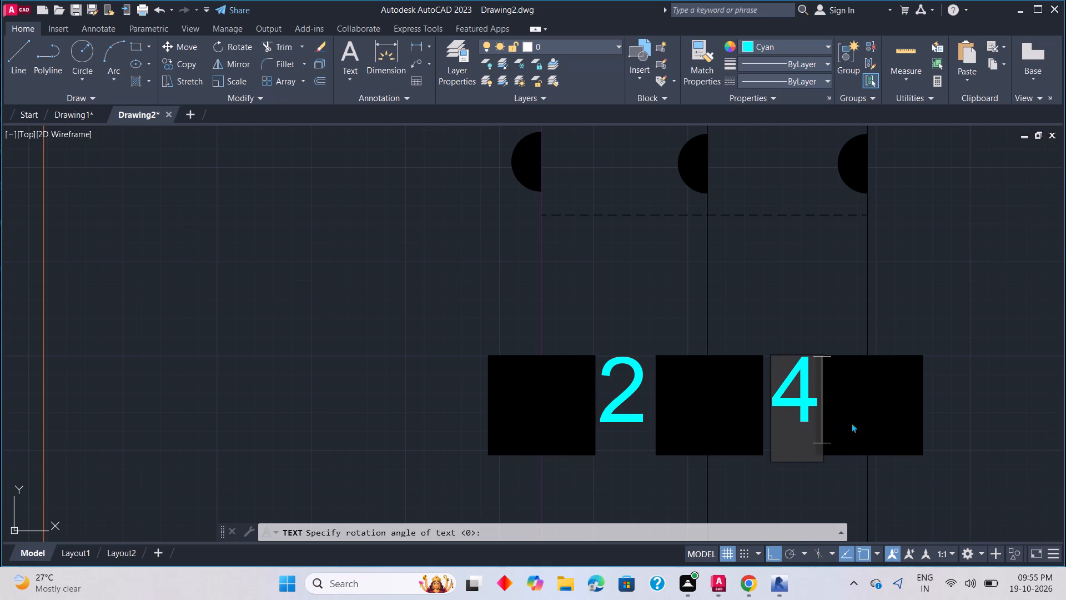
{"action": "left_click", "coordinate": [926, 412]}
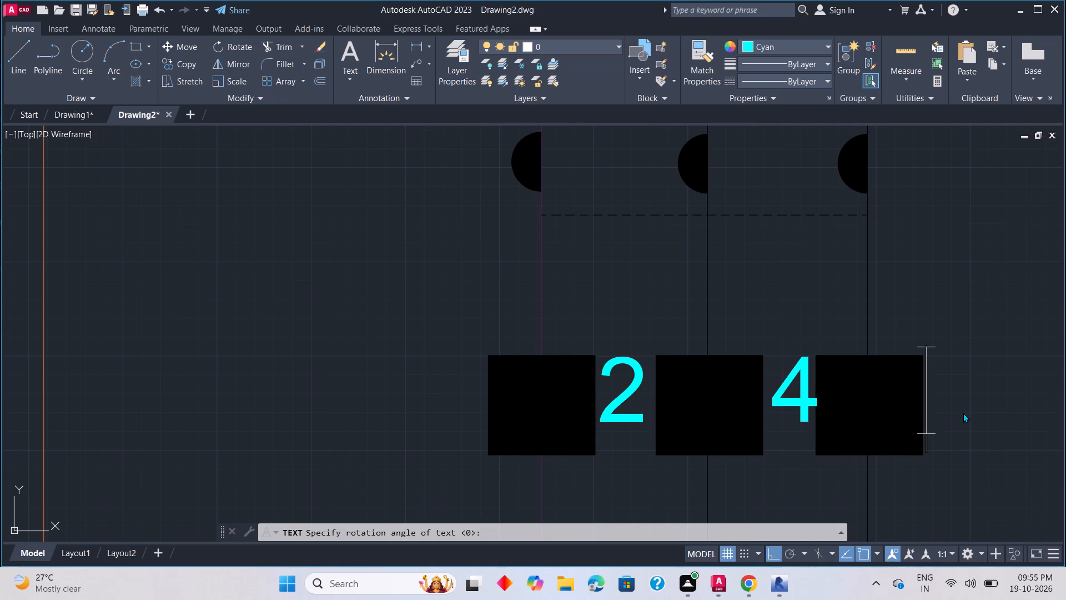
{"action": "key", "text": "6"}
Label the two upper terminals of the linked switch below that row 1 and 3, from left to right.
{"action": "scroll", "coordinate": [968, 438], "scroll_direction": "down", "scroll_amount": 3}
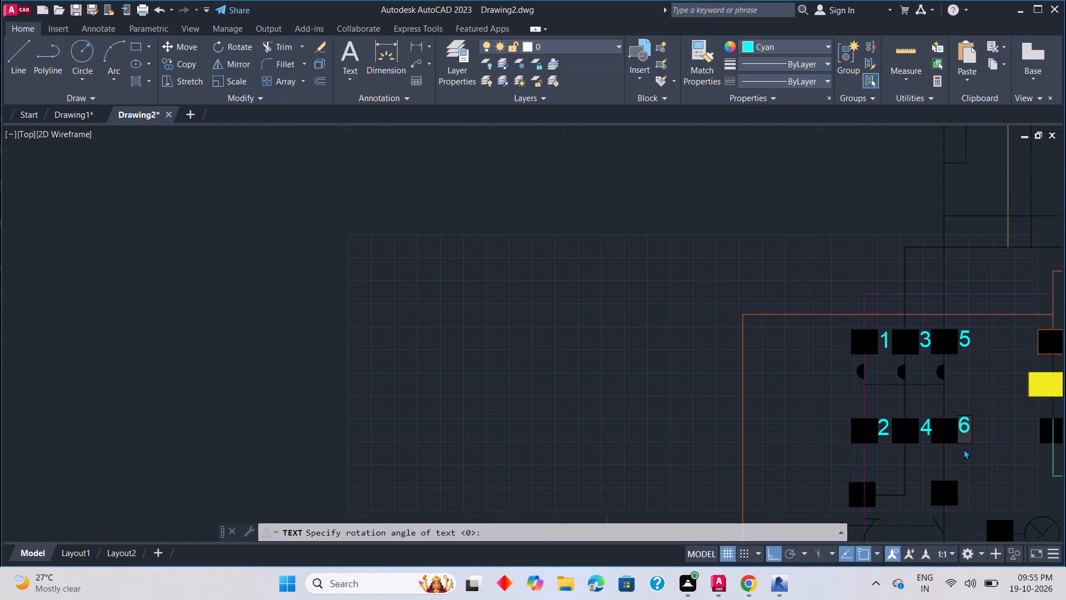
{"action": "middle_click_drag", "start_coordinate": [963, 451], "coordinate": [902, 387]}
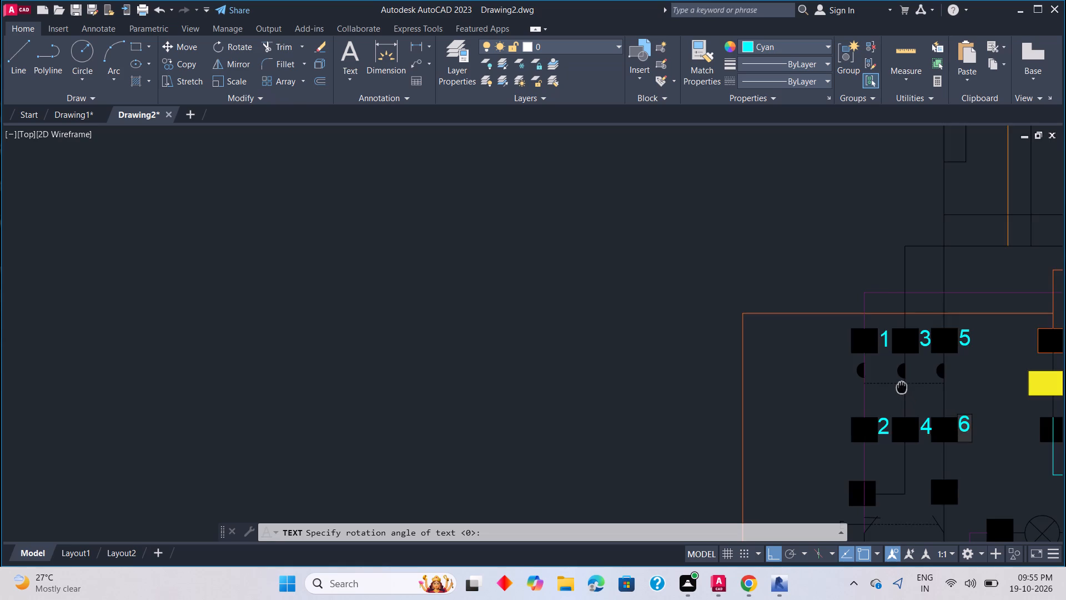
{"action": "middle_click_drag", "start_coordinate": [902, 387], "coordinate": [891, 374]}
{"action": "middle_click_drag", "start_coordinate": [896, 410], "coordinate": [894, 410]}
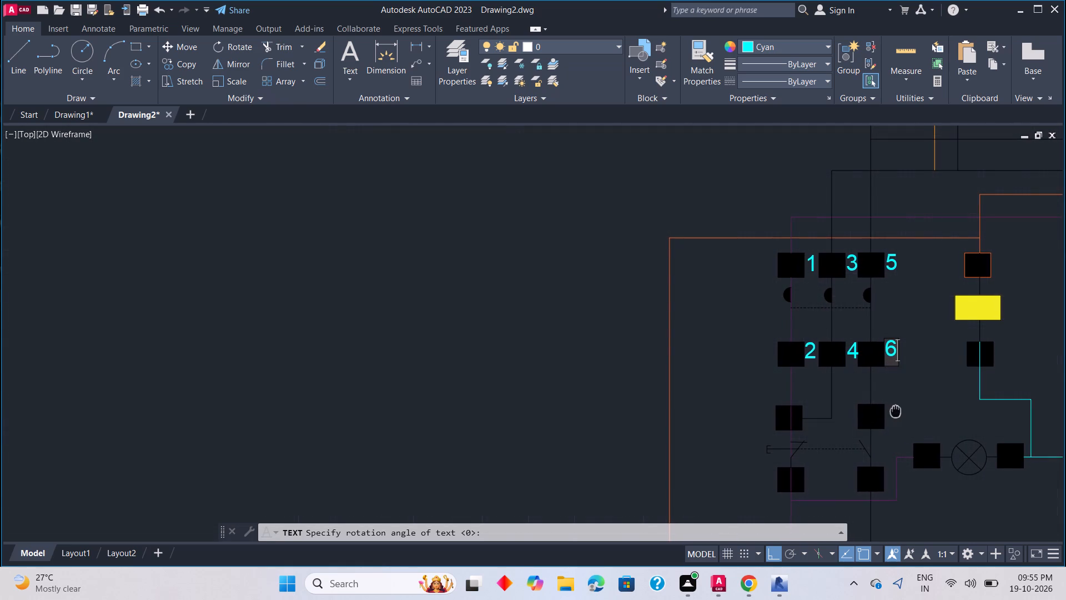
{"action": "middle_click_drag", "start_coordinate": [894, 410], "coordinate": [839, 385]}
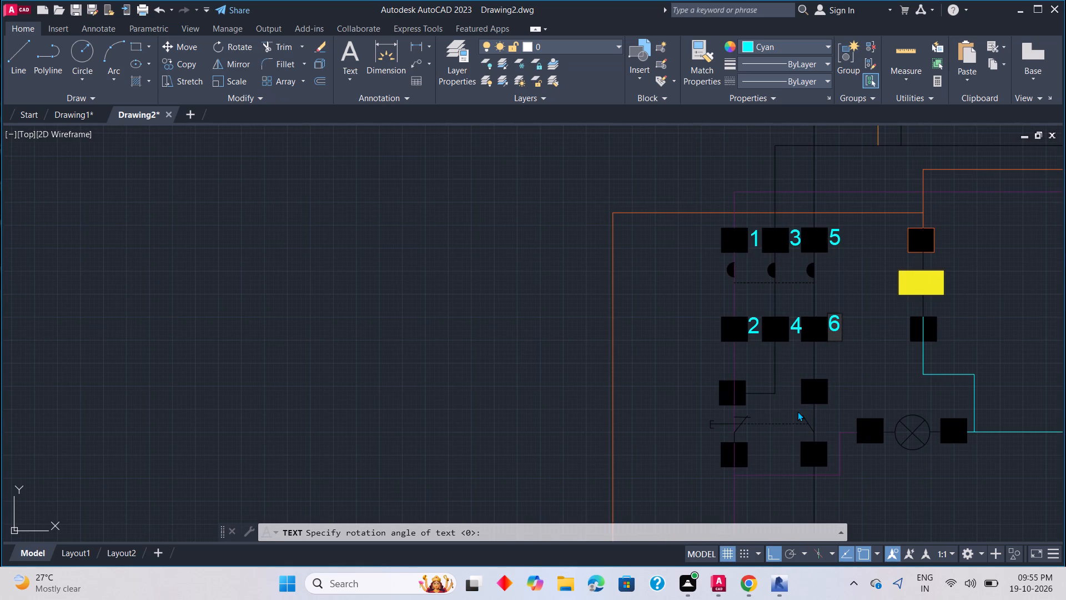
{"action": "middle_click_drag", "start_coordinate": [788, 427], "coordinate": [788, 426]}
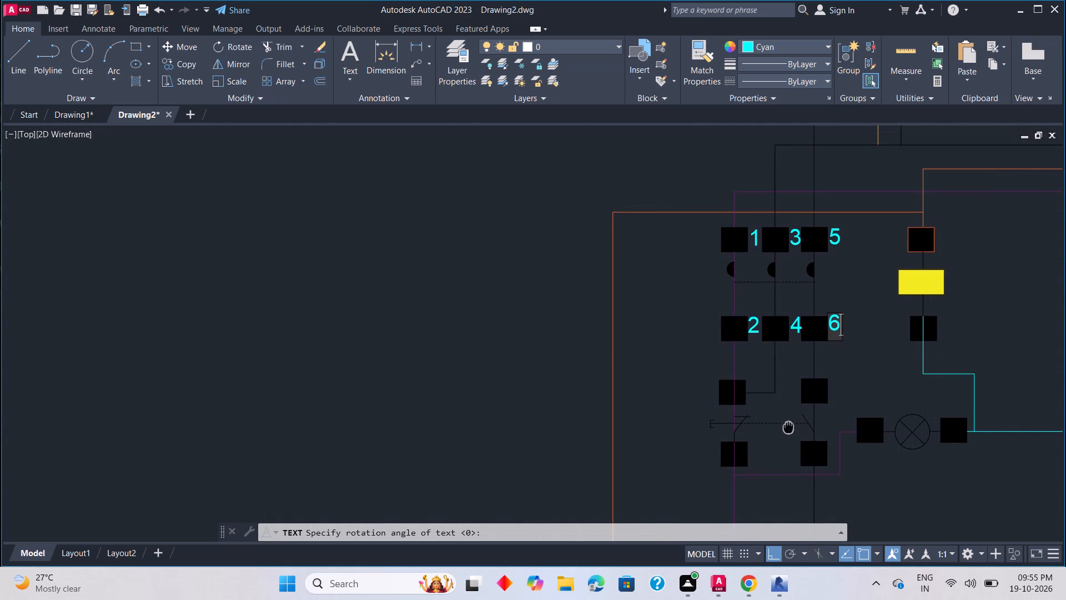
{"action": "middle_click_drag", "start_coordinate": [788, 426], "coordinate": [784, 399]}
{"action": "scroll", "coordinate": [760, 365], "scroll_direction": "up", "scroll_amount": 3}
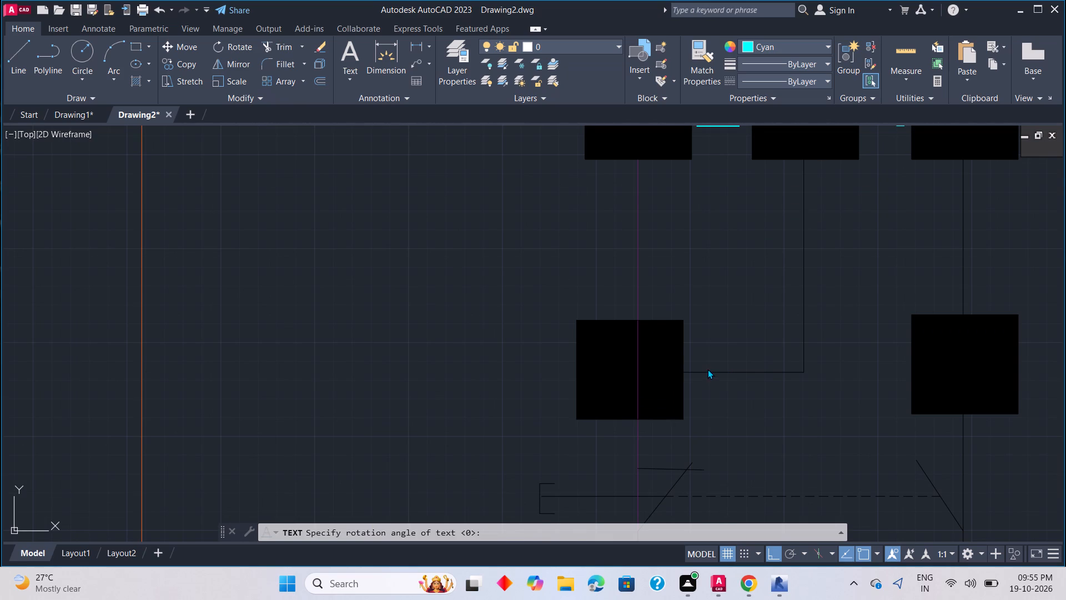
{"action": "left_click_drag", "start_coordinate": [717, 363], "coordinate": [717, 370]}
{"action": "key", "text": "1"}
{"action": "scroll", "coordinate": [906, 378], "scroll_direction": "down", "scroll_amount": 1}
{"action": "middle_click_drag", "start_coordinate": [896, 377], "coordinate": [793, 378]}
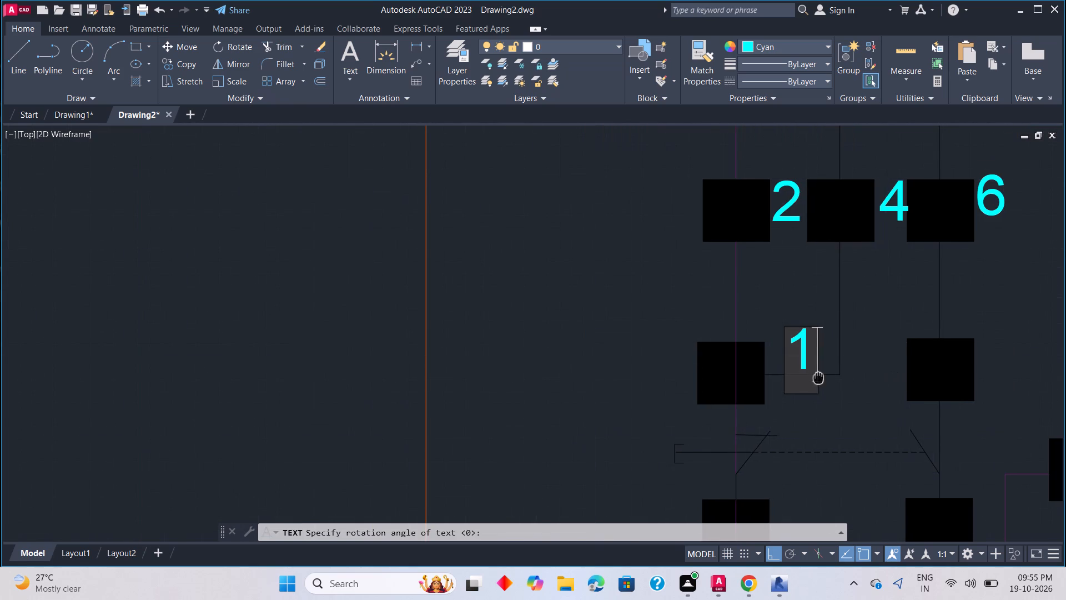
{"action": "middle_click_drag", "start_coordinate": [793, 378], "coordinate": [732, 378]}
{"action": "left_click", "coordinate": [822, 373]}
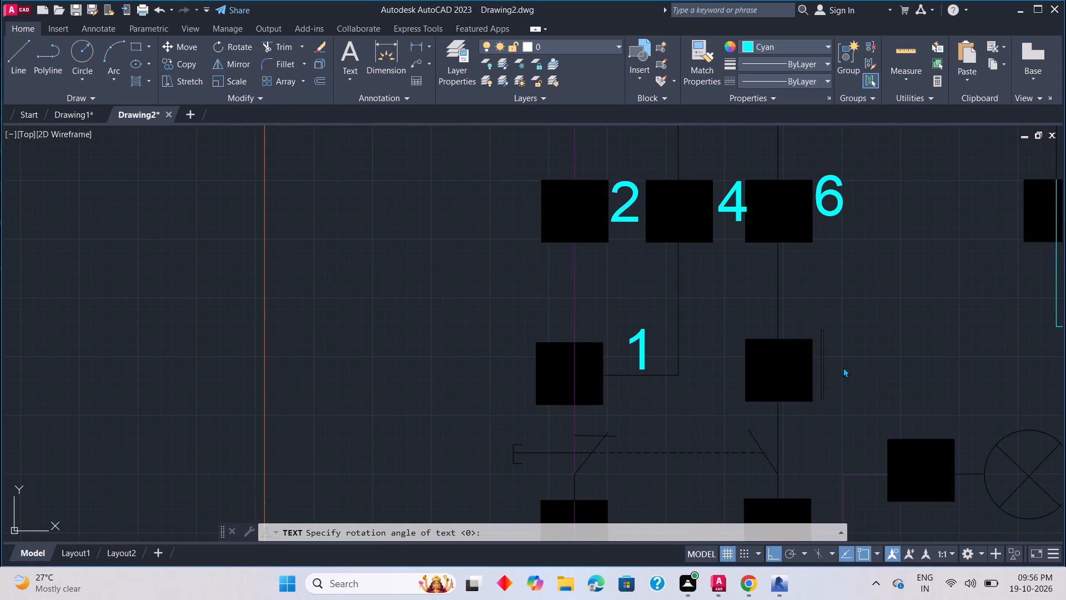
{"action": "key", "text": "3"}
Add the text label 4 beside the same switch's lower-right terminal, beneath terminal 3.
{"action": "scroll", "coordinate": [831, 402], "scroll_direction": "down", "scroll_amount": 1}
{"action": "middle_click_drag", "start_coordinate": [830, 403], "coordinate": [818, 327]}
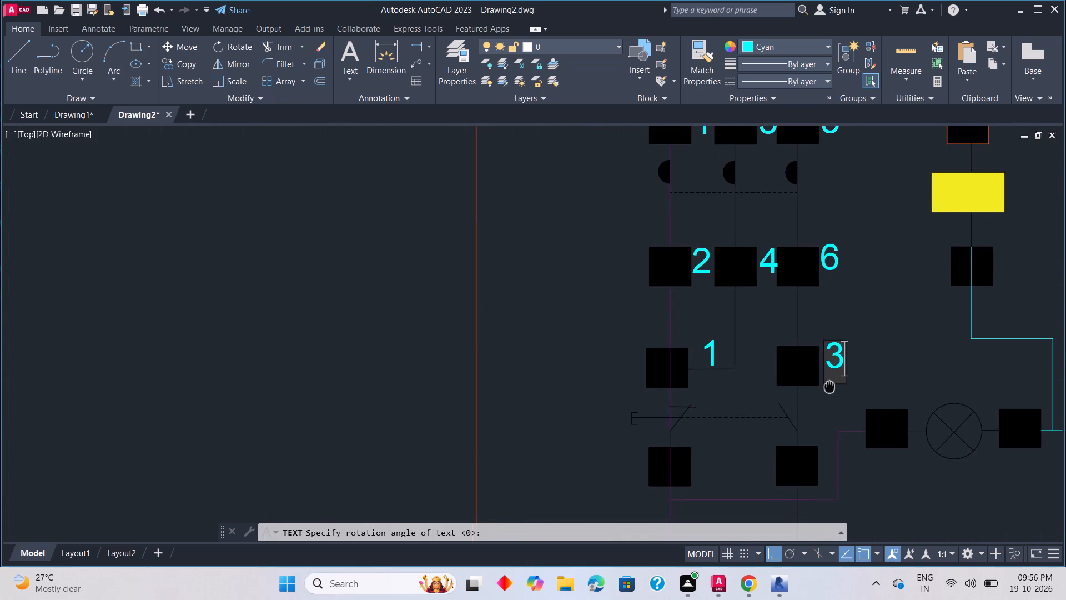
{"action": "middle_click_drag", "start_coordinate": [818, 327], "coordinate": [802, 256]}
{"action": "left_click", "coordinate": [795, 330]}
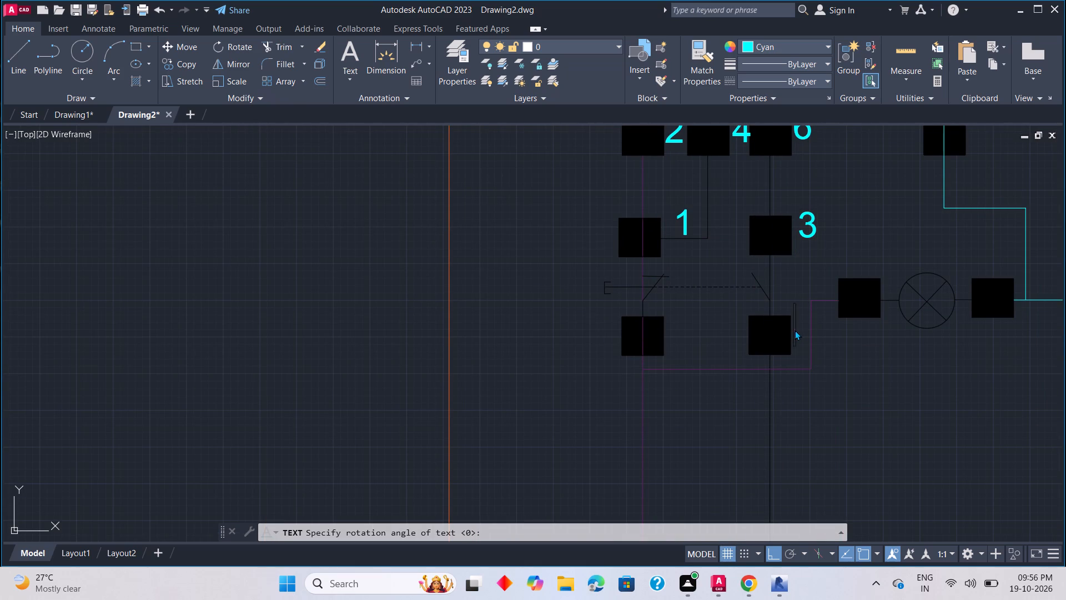
{"action": "key", "text": "4"}
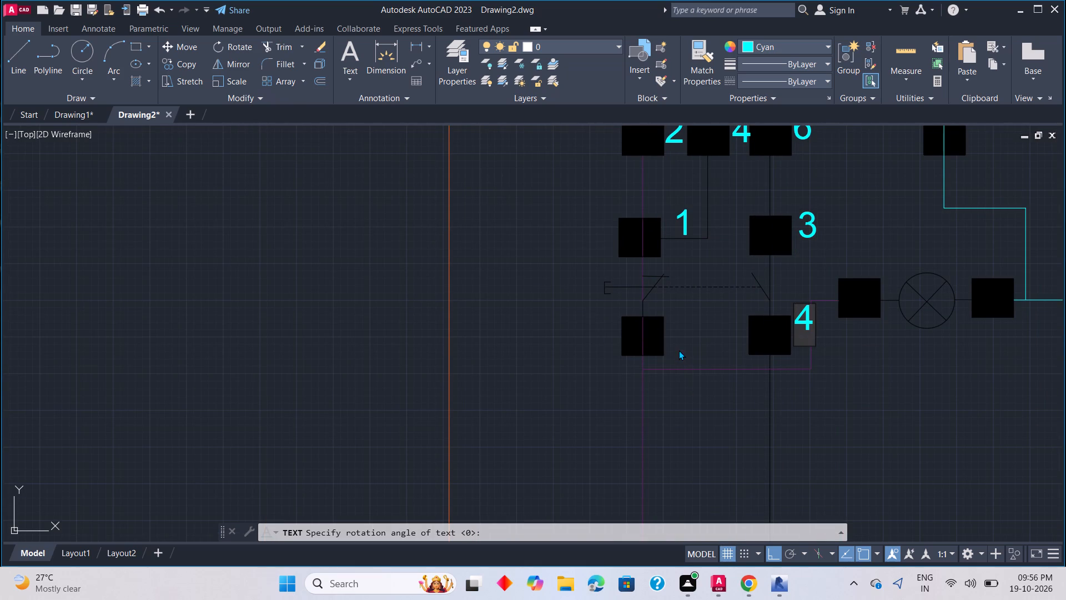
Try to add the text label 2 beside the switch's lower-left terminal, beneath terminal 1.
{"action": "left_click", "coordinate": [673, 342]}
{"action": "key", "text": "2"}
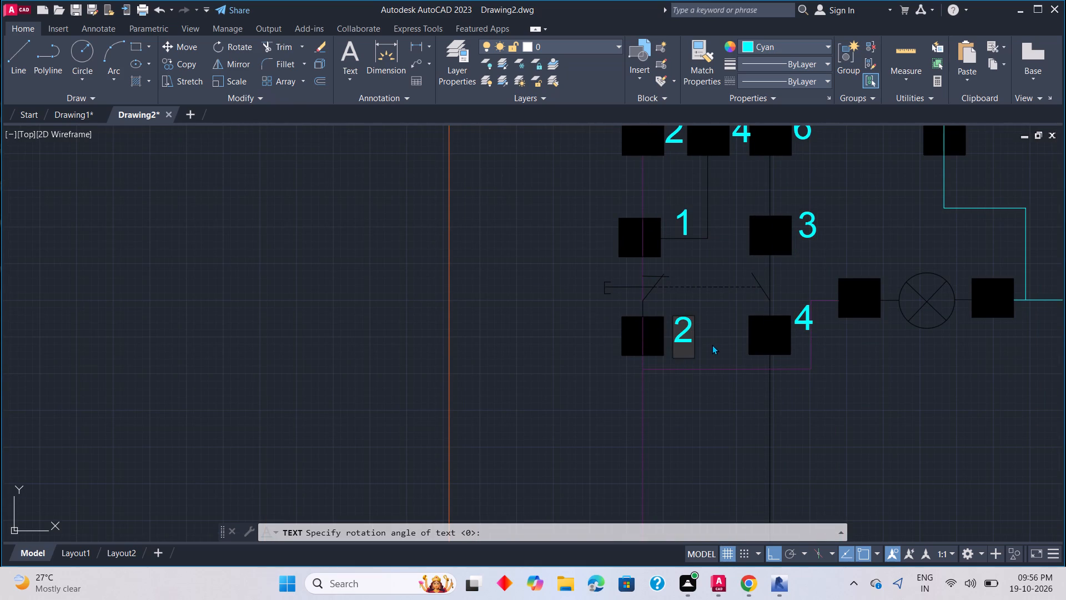
Examine the whole schematic for labelled and unlabelled terminal groups, and end the text command.
{"action": "scroll", "coordinate": [753, 363], "scroll_direction": "down", "scroll_amount": 2}
{"action": "middle_click_drag", "start_coordinate": [760, 377], "coordinate": [643, 358]}
{"action": "scroll", "coordinate": [706, 360], "scroll_direction": "down", "scroll_amount": 2}
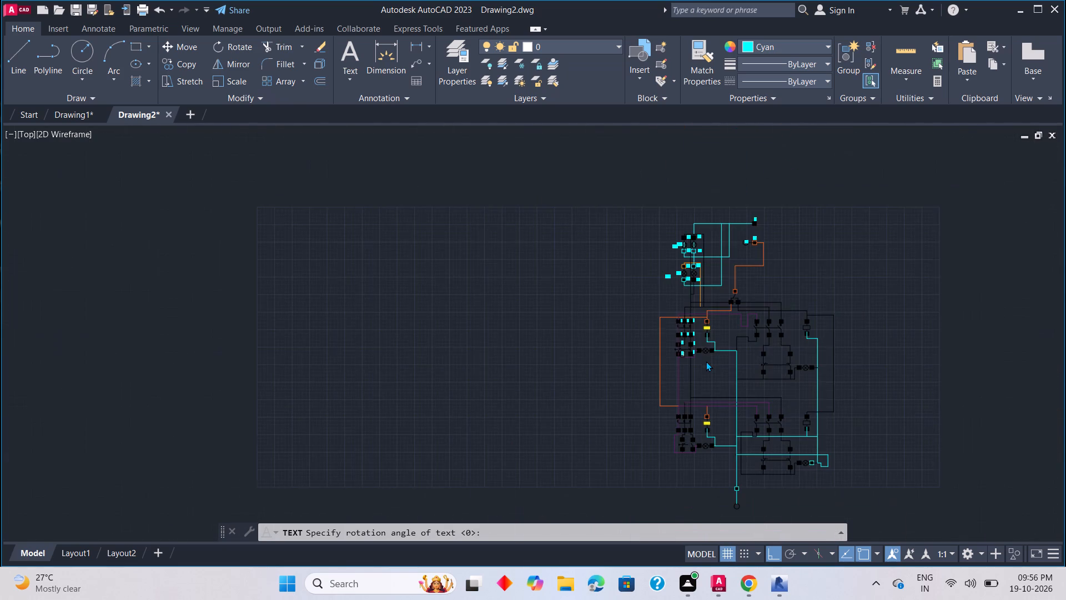
{"action": "scroll", "coordinate": [706, 361], "scroll_direction": "down", "scroll_amount": 1}
{"action": "scroll", "coordinate": [713, 363], "scroll_direction": "up", "scroll_amount": 1}
{"action": "scroll", "coordinate": [713, 363], "scroll_direction": "down", "scroll_amount": 1}
{"action": "middle_click_drag", "start_coordinate": [712, 363], "coordinate": [701, 331]}
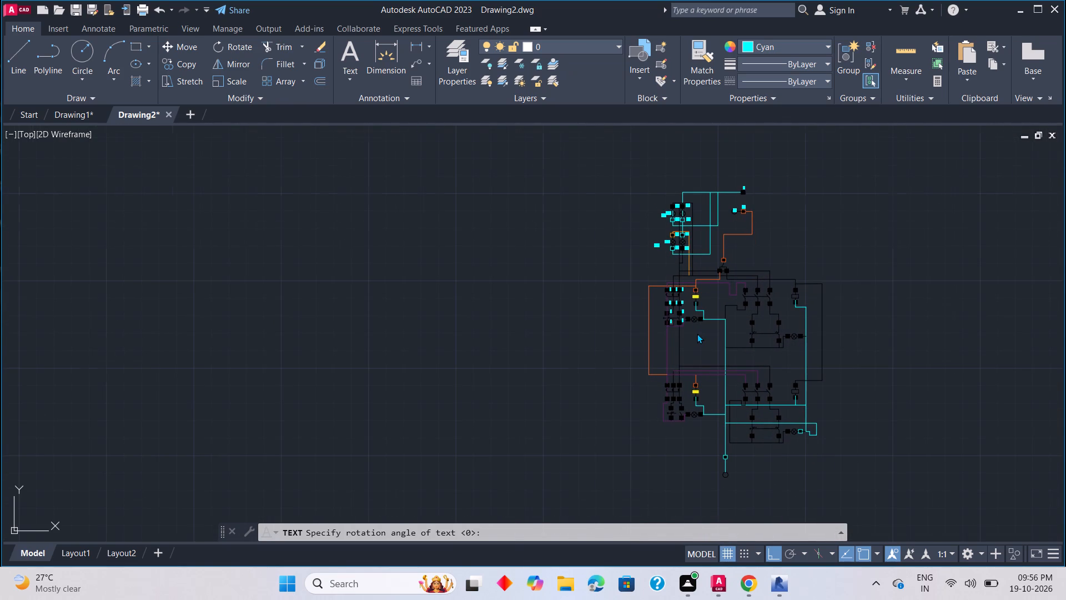
{"action": "scroll", "coordinate": [697, 333], "scroll_direction": "up", "scroll_amount": 1}
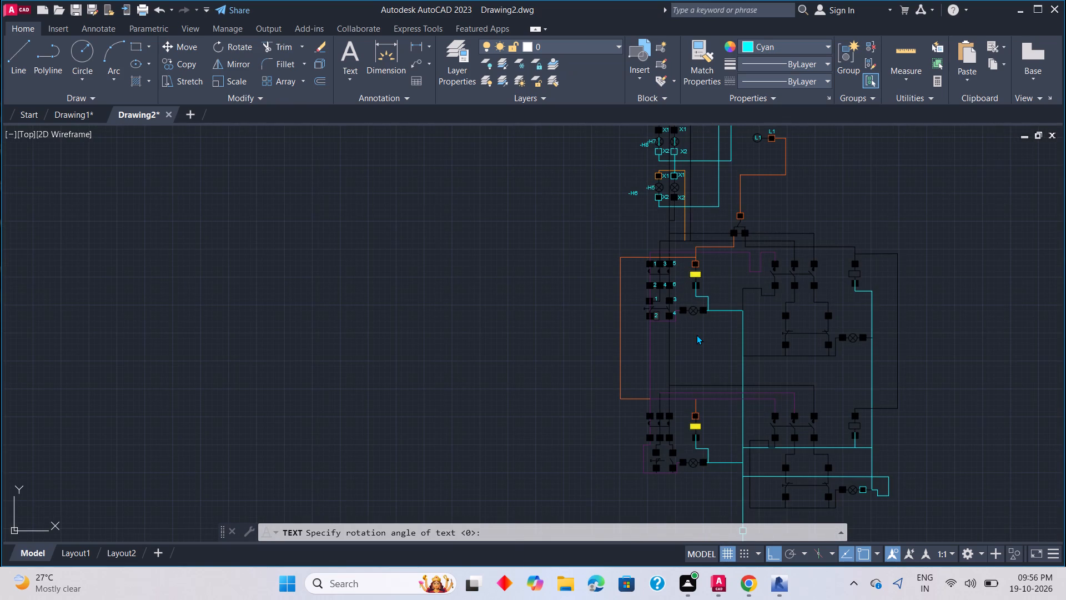
{"action": "scroll", "coordinate": [696, 334], "scroll_direction": "down", "scroll_amount": 1}
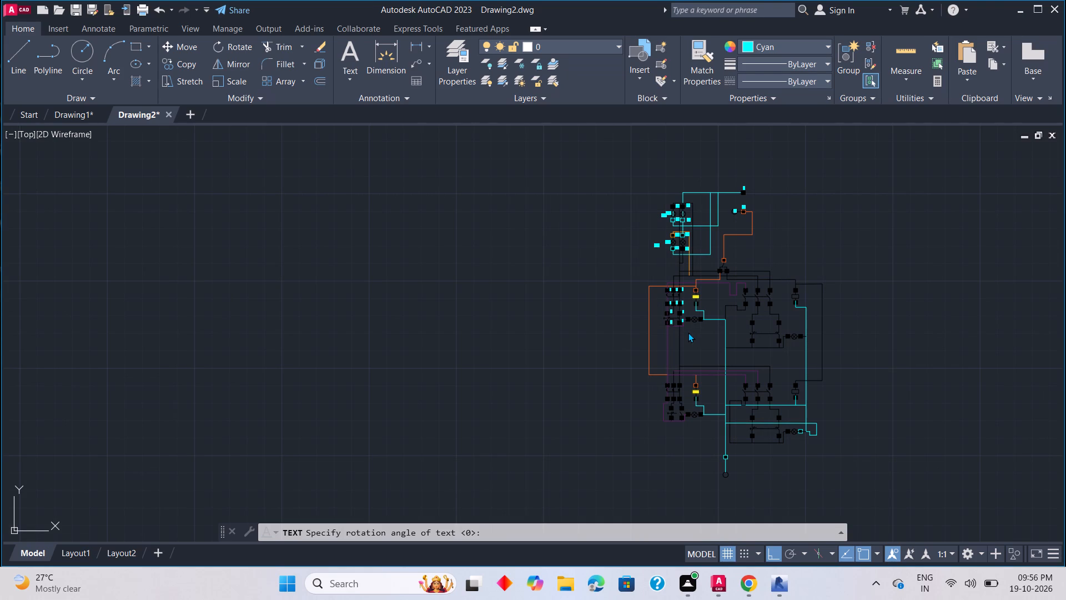
{"action": "scroll", "coordinate": [687, 332], "scroll_direction": "up", "scroll_amount": 1}
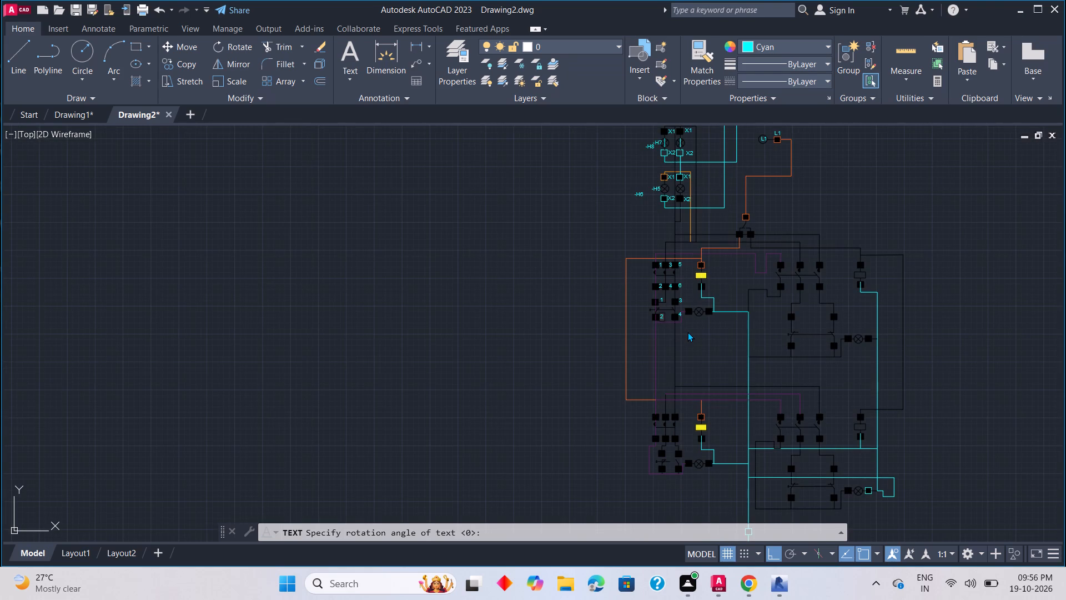
{"action": "scroll", "coordinate": [687, 332], "scroll_direction": "down", "scroll_amount": 1}
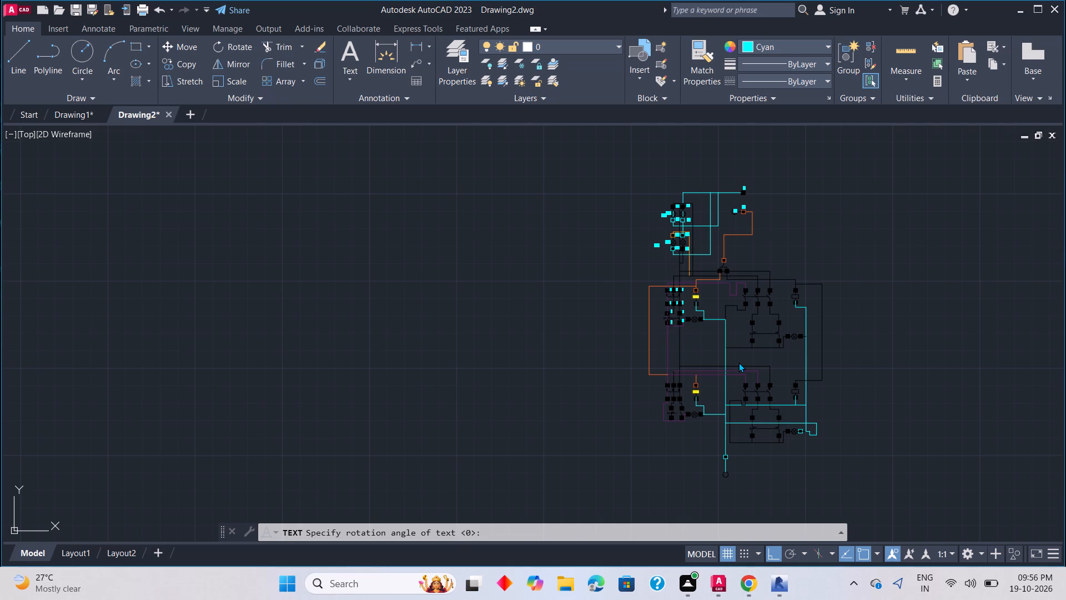
{"action": "scroll", "coordinate": [730, 357], "scroll_direction": "up", "scroll_amount": 1}
{"action": "scroll", "coordinate": [728, 356], "scroll_direction": "down", "scroll_amount": 1}
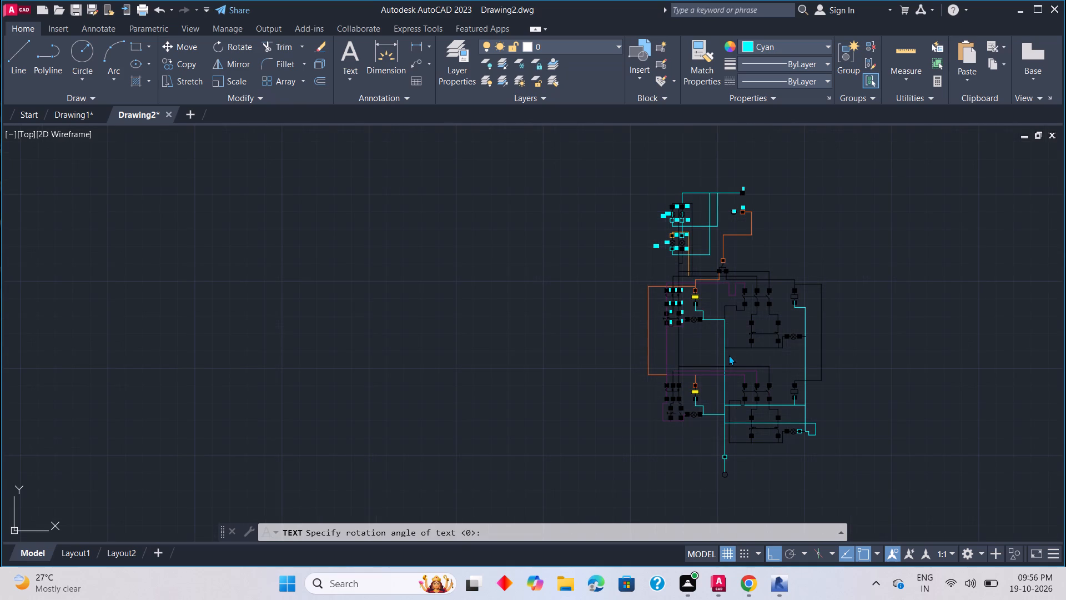
{"action": "scroll", "coordinate": [728, 354], "scroll_direction": "up", "scroll_amount": 1}
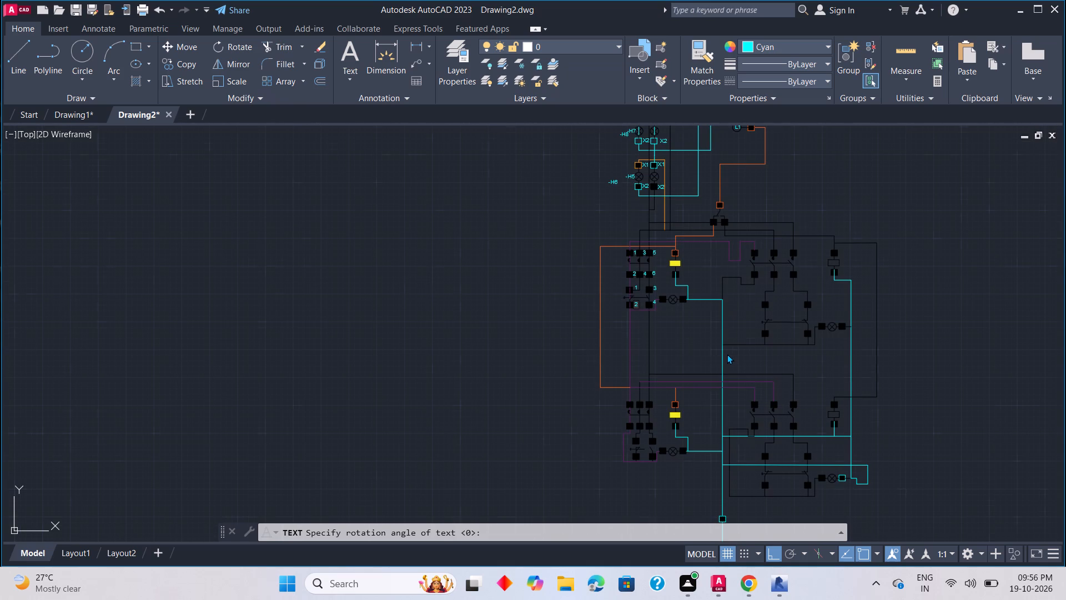
{"action": "middle_click_drag", "start_coordinate": [726, 354], "coordinate": [716, 392]}
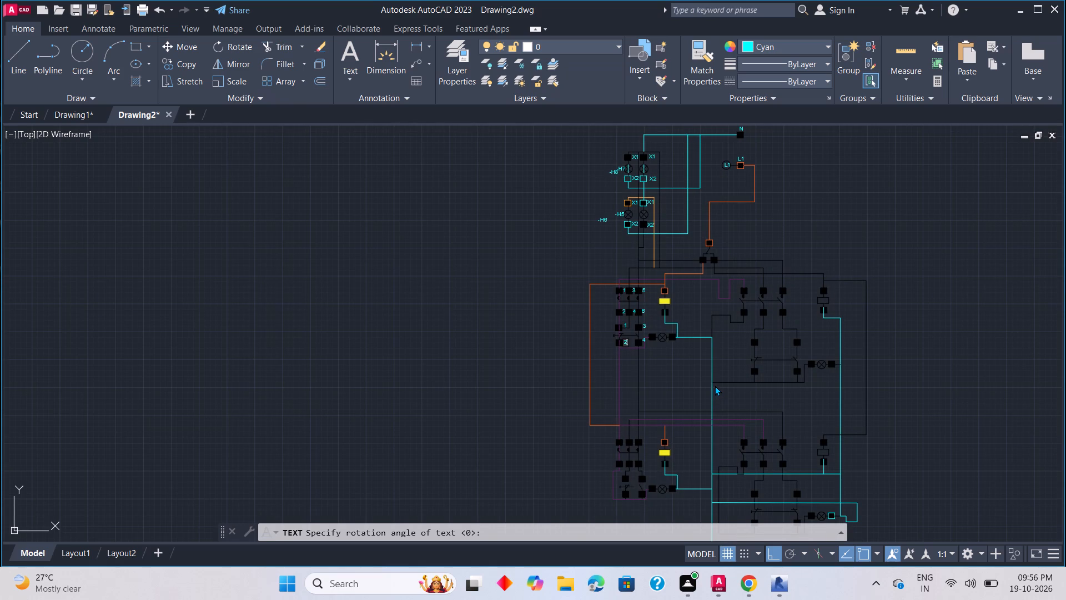
{"action": "middle_click_drag", "start_coordinate": [713, 373], "coordinate": [703, 358]}
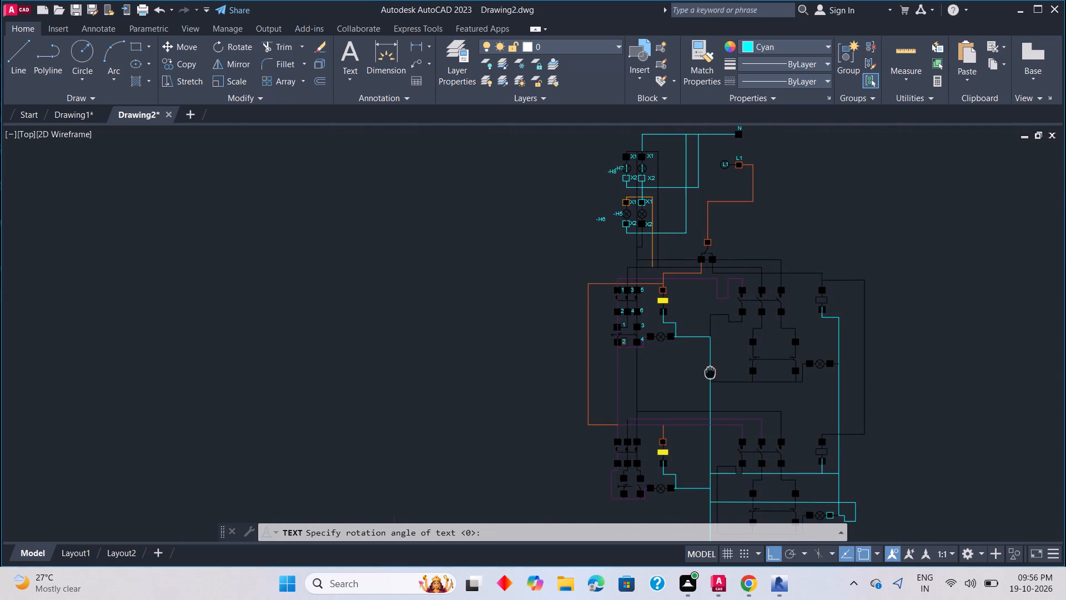
{"action": "middle_click_drag", "start_coordinate": [703, 358], "coordinate": [689, 315]}
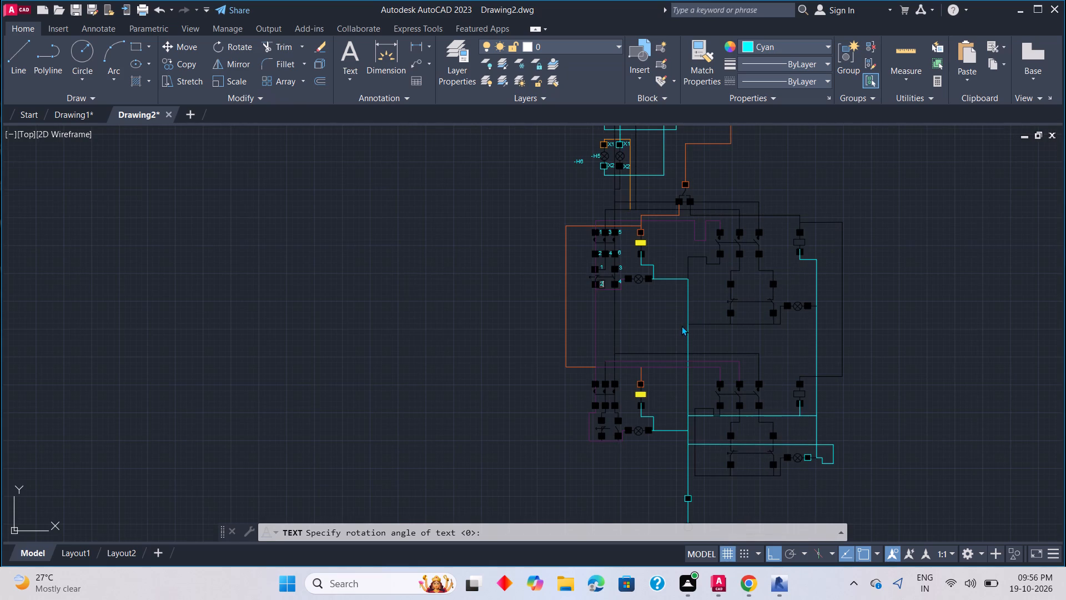
{"action": "key", "text": "Escape"}
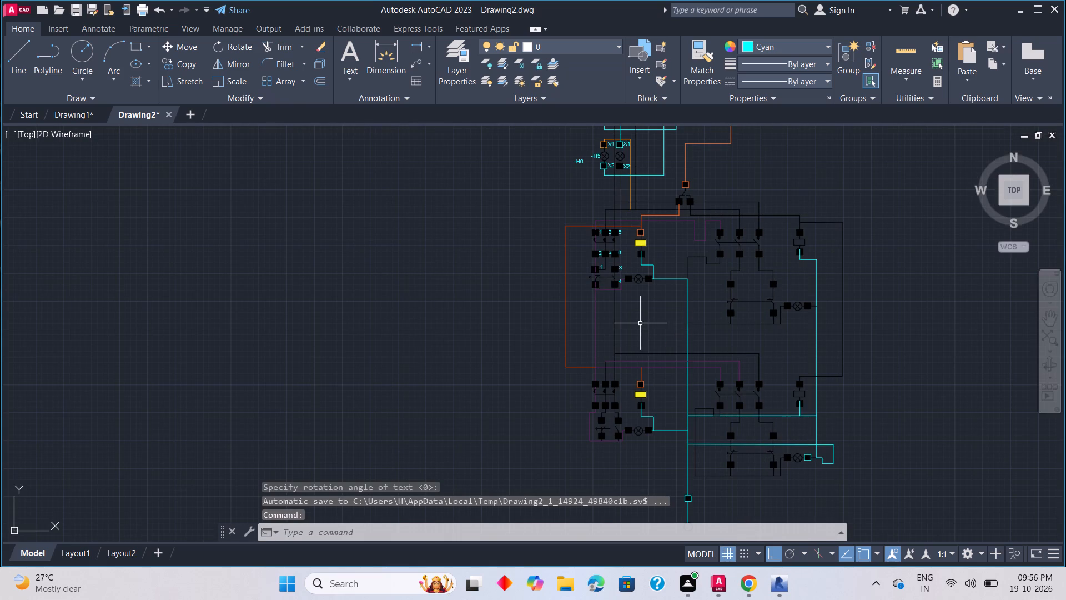
Scale the whole schematic down freehand, using the cyan wire's lower-right corner as the base point.
{"action": "scroll", "coordinate": [645, 317], "scroll_direction": "down", "scroll_amount": 2}
{"action": "left_click_drag", "start_coordinate": [785, 417], "coordinate": [732, 396]}
{"action": "left_click", "coordinate": [561, 181]}
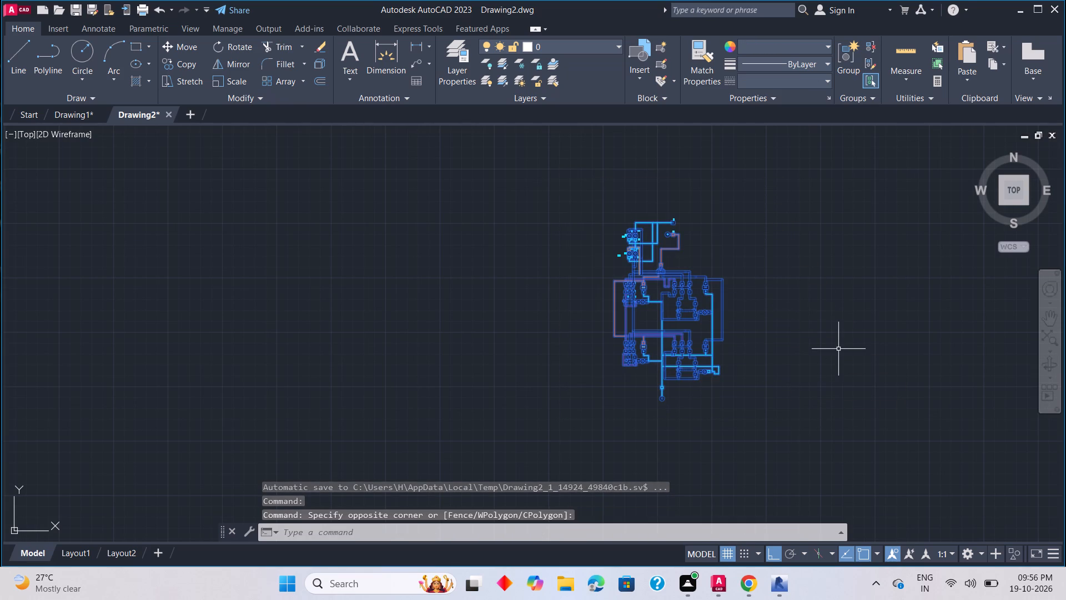
{"action": "right_click", "coordinate": [839, 349]}
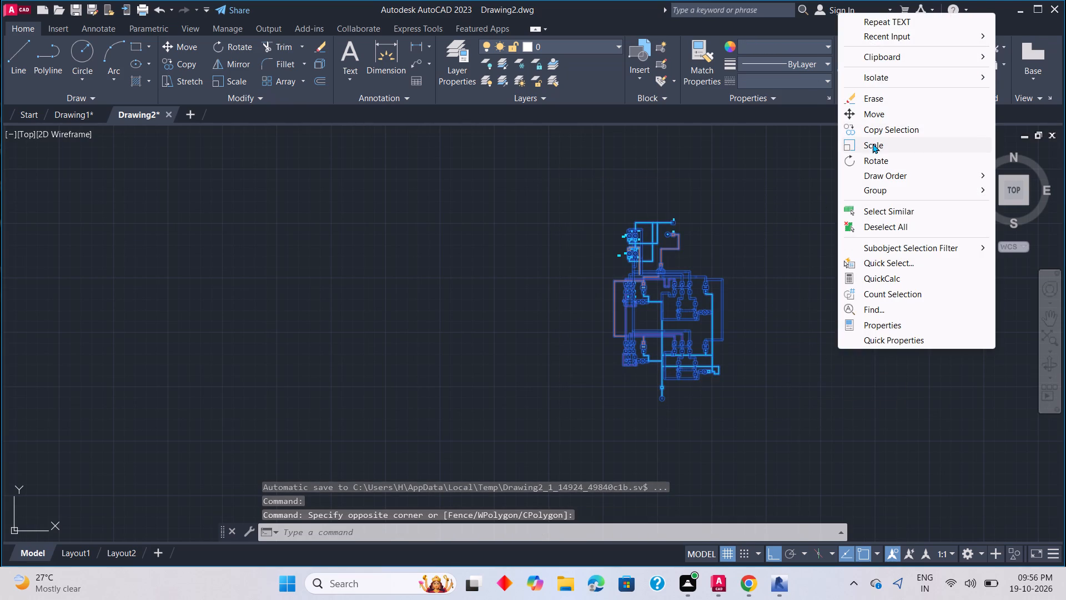
{"action": "left_click", "coordinate": [872, 143]}
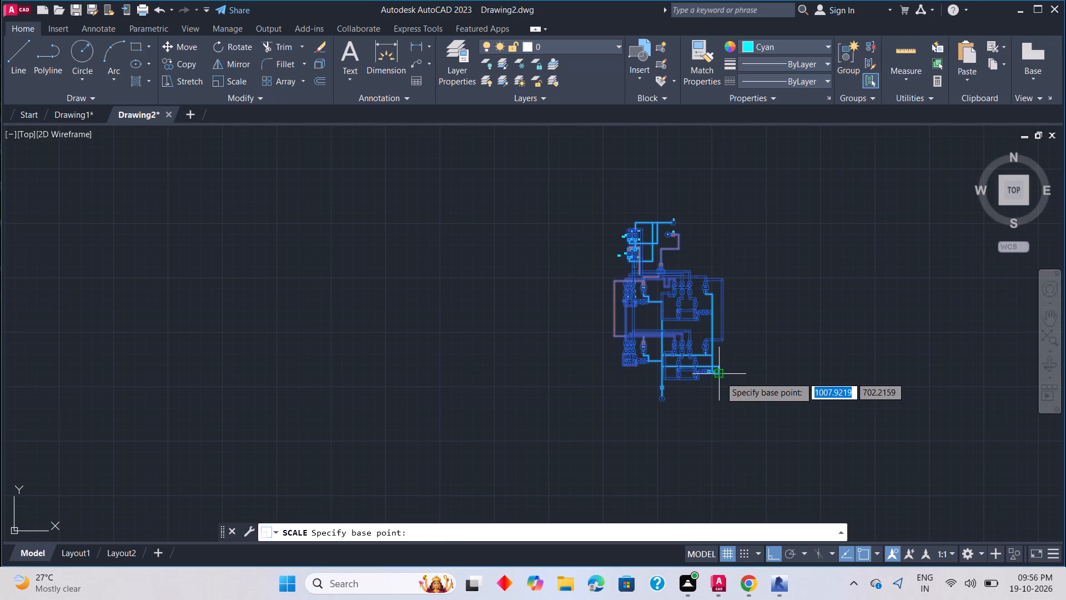
{"action": "left_click", "coordinate": [720, 377]}
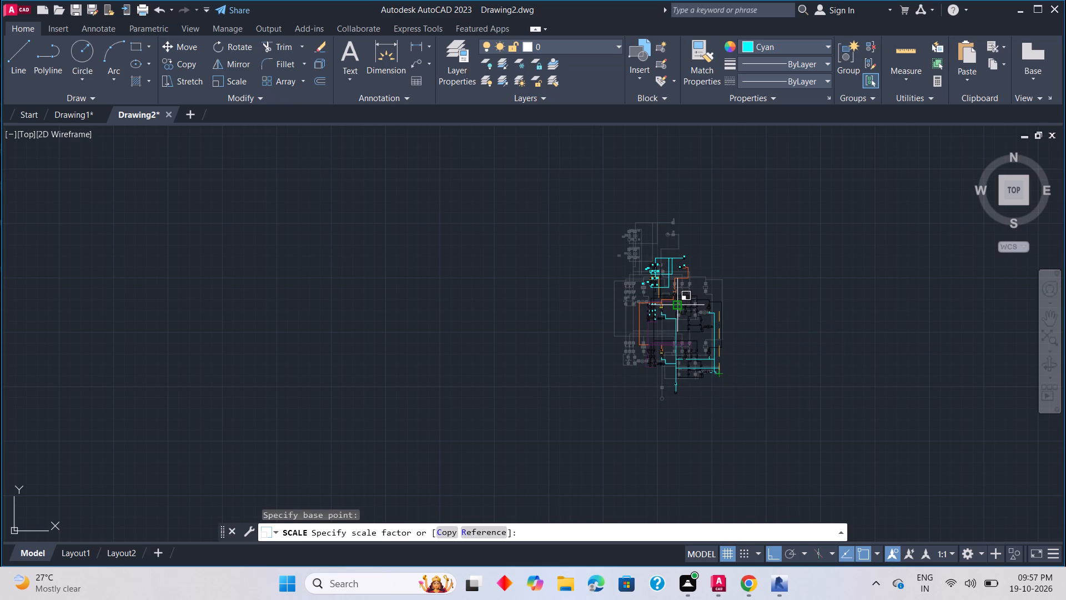
{"action": "left_click", "coordinate": [678, 306]}
Draw two horizontal cutting lines across the vertical cyan wire, one above the other, just above its bottom terminal.
{"action": "scroll", "coordinate": [693, 327], "scroll_direction": "up", "scroll_amount": 1}
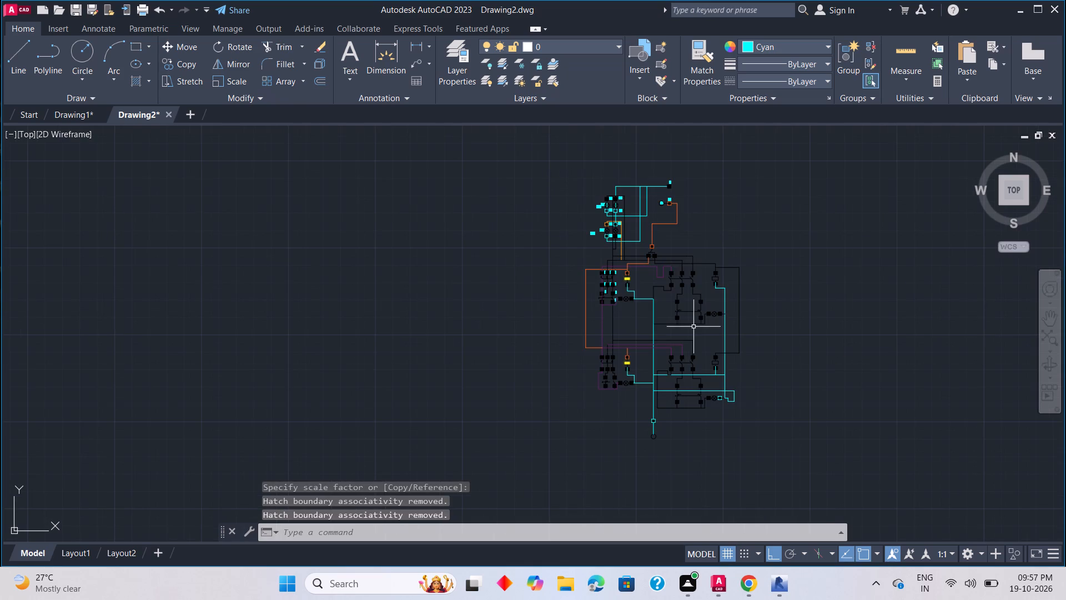
{"action": "scroll", "coordinate": [687, 328], "scroll_direction": "up", "scroll_amount": 1}
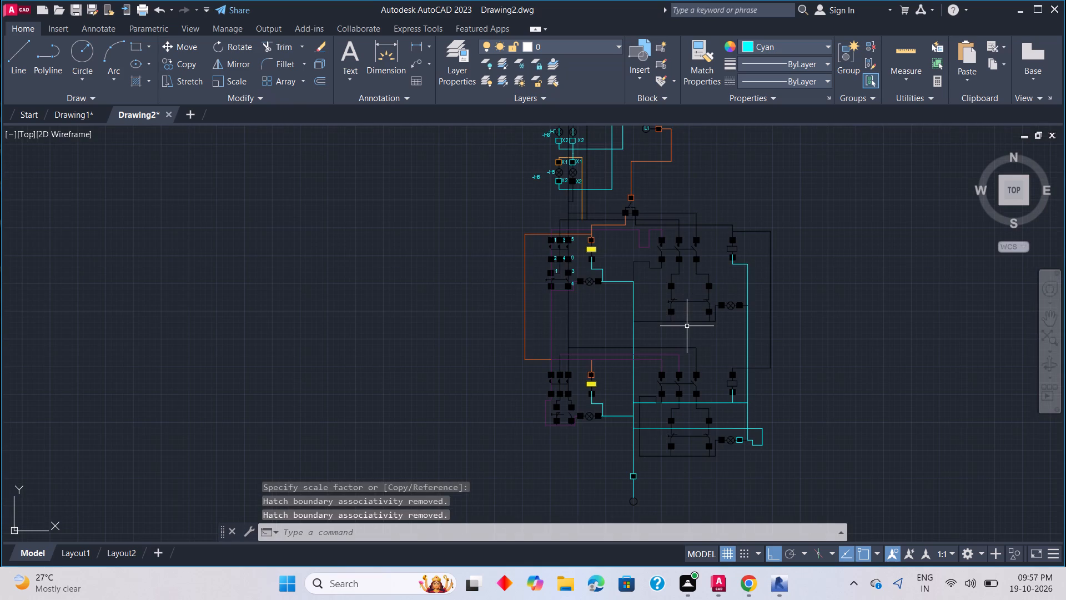
{"action": "middle_click_drag", "start_coordinate": [687, 326], "coordinate": [695, 352]}
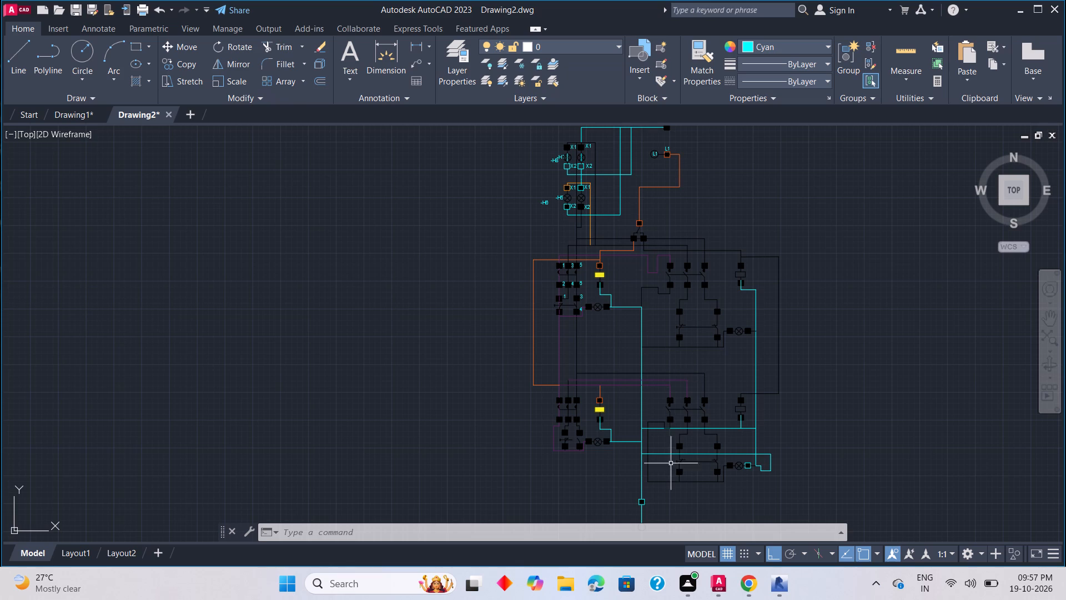
{"action": "scroll", "coordinate": [666, 492], "scroll_direction": "down", "scroll_amount": 1}
{"action": "middle_click_drag", "start_coordinate": [665, 492], "coordinate": [665, 431]}
{"action": "scroll", "coordinate": [642, 421], "scroll_direction": "up", "scroll_amount": 4}
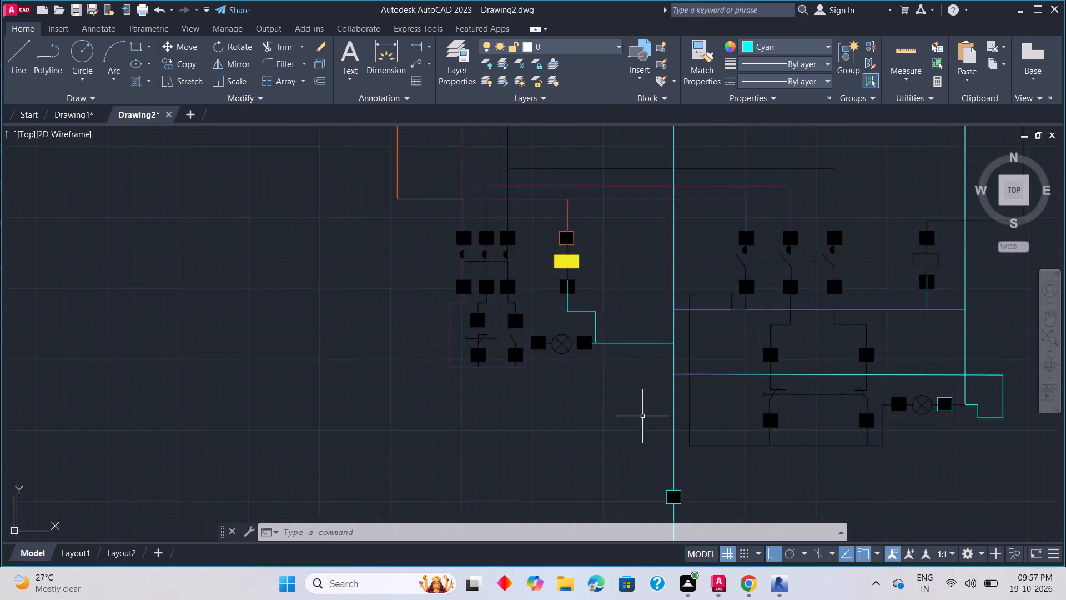
{"action": "middle_click_drag", "start_coordinate": [727, 470], "coordinate": [637, 343]}
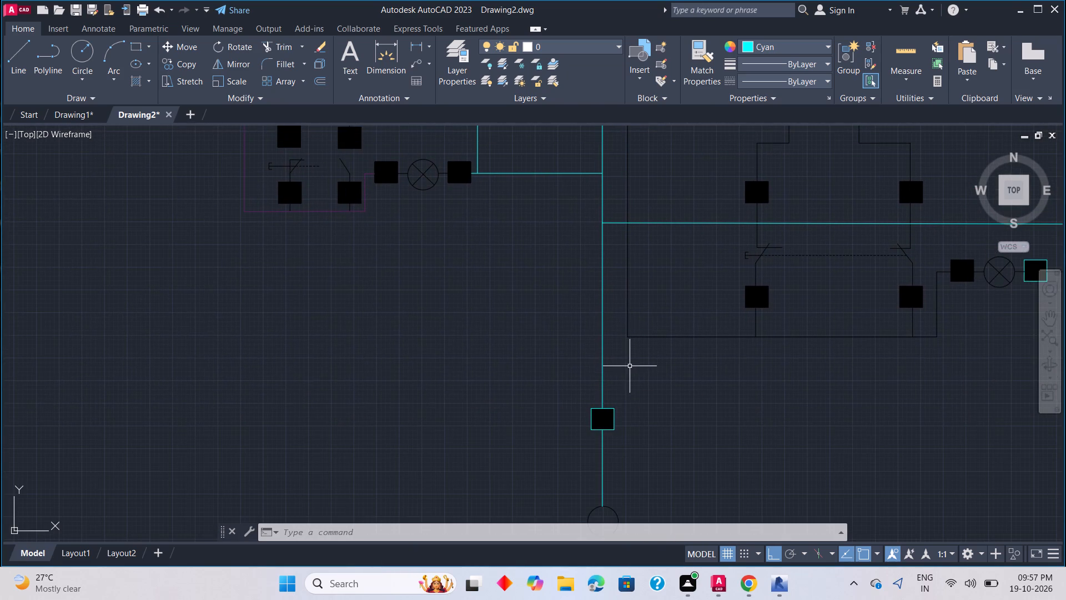
{"action": "scroll", "coordinate": [629, 366], "scroll_direction": "up", "scroll_amount": 1}
{"action": "type", "text": "L"}
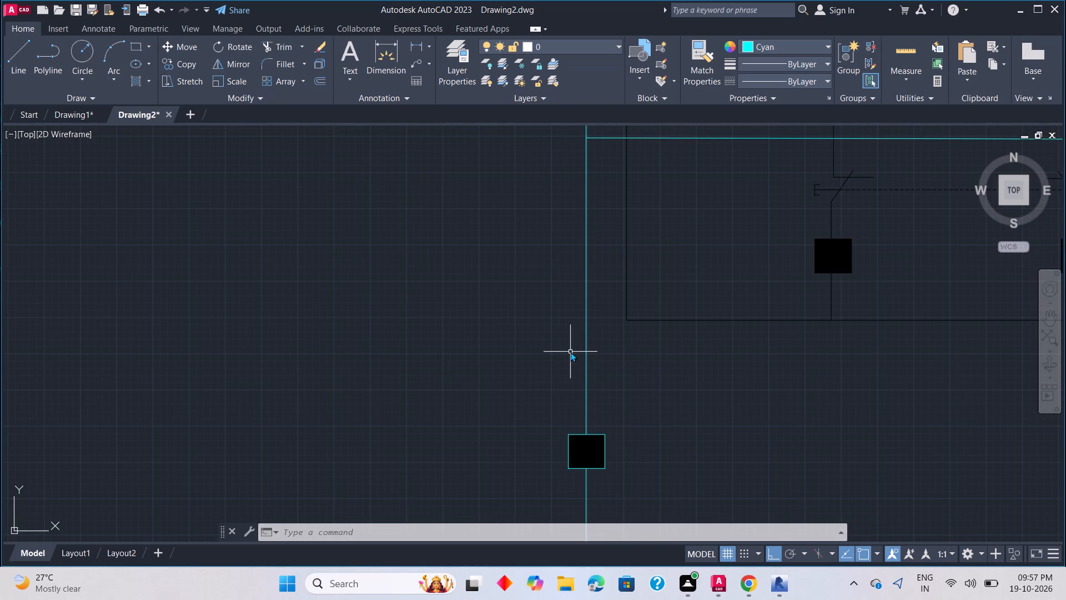
{"action": "key", "text": "space"}
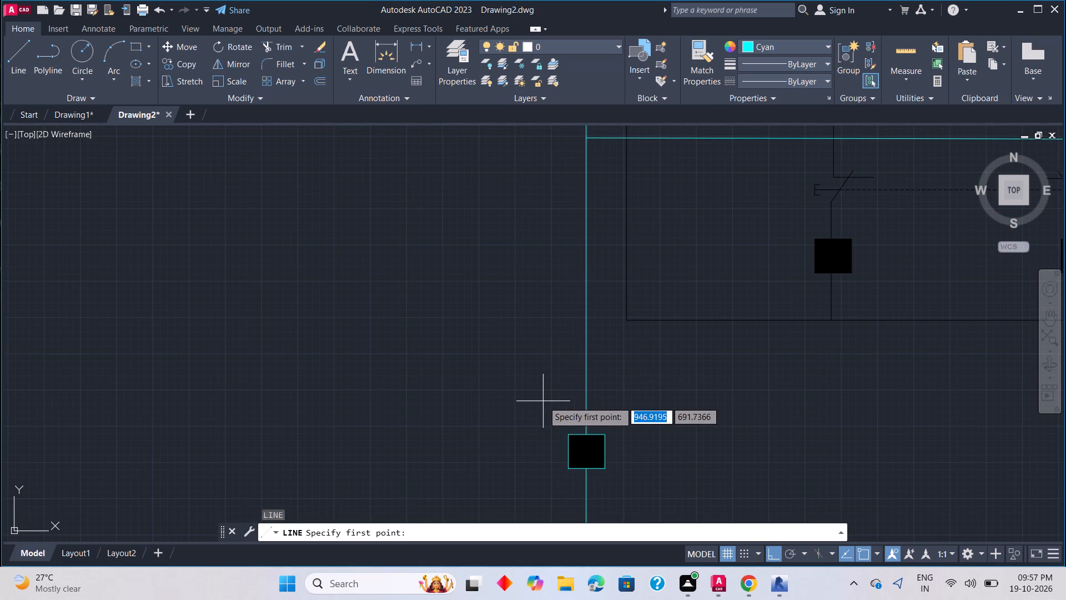
{"action": "left_click_drag", "start_coordinate": [542, 402], "coordinate": [554, 403]}
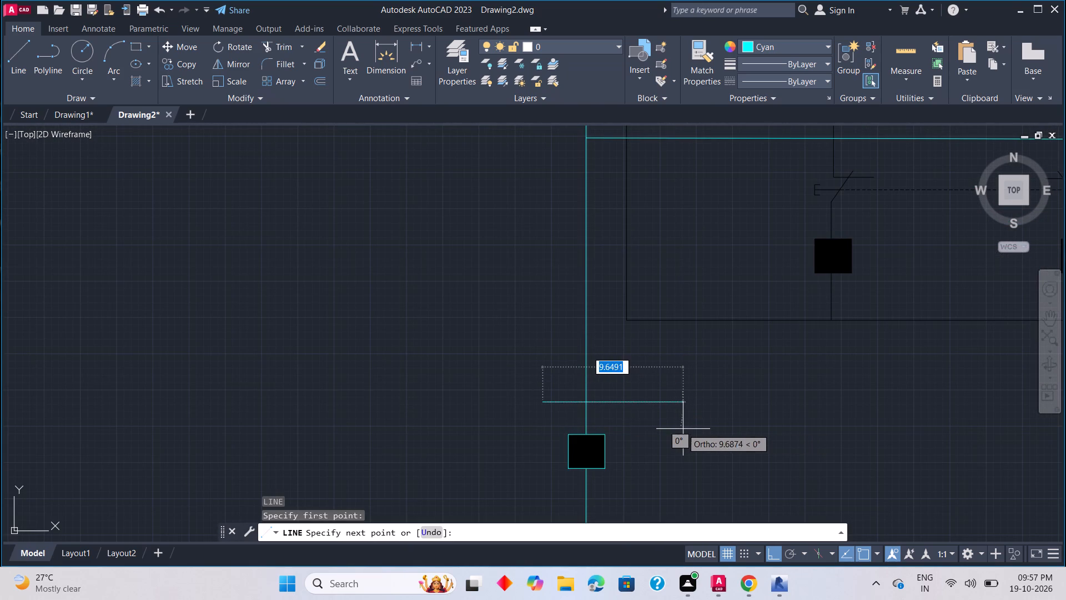
{"action": "left_click", "coordinate": [681, 429]}
{"action": "key", "text": "Escape"}
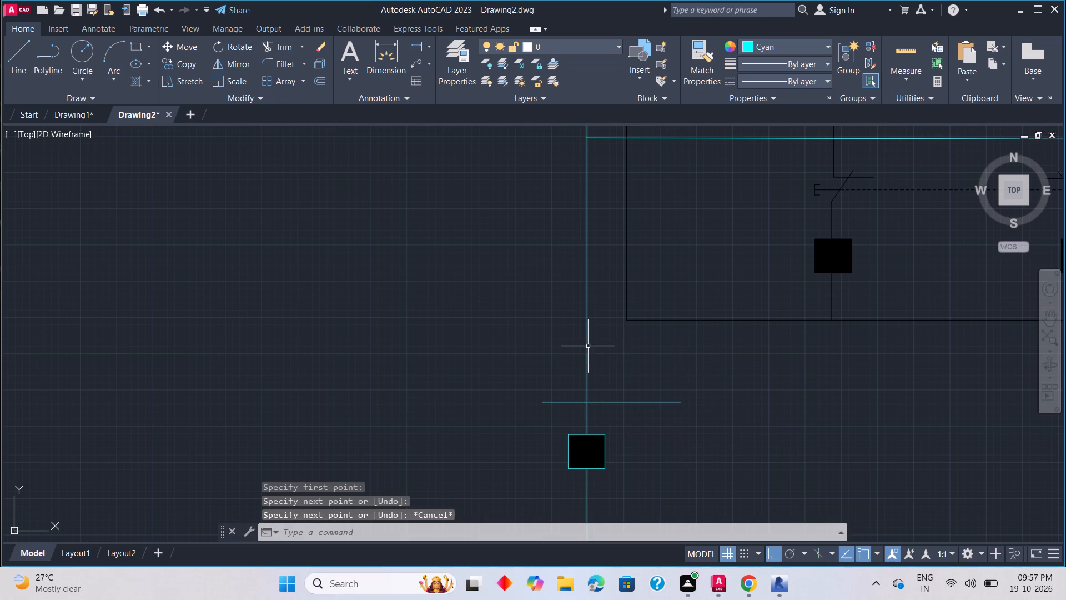
{"action": "key", "text": "space"}
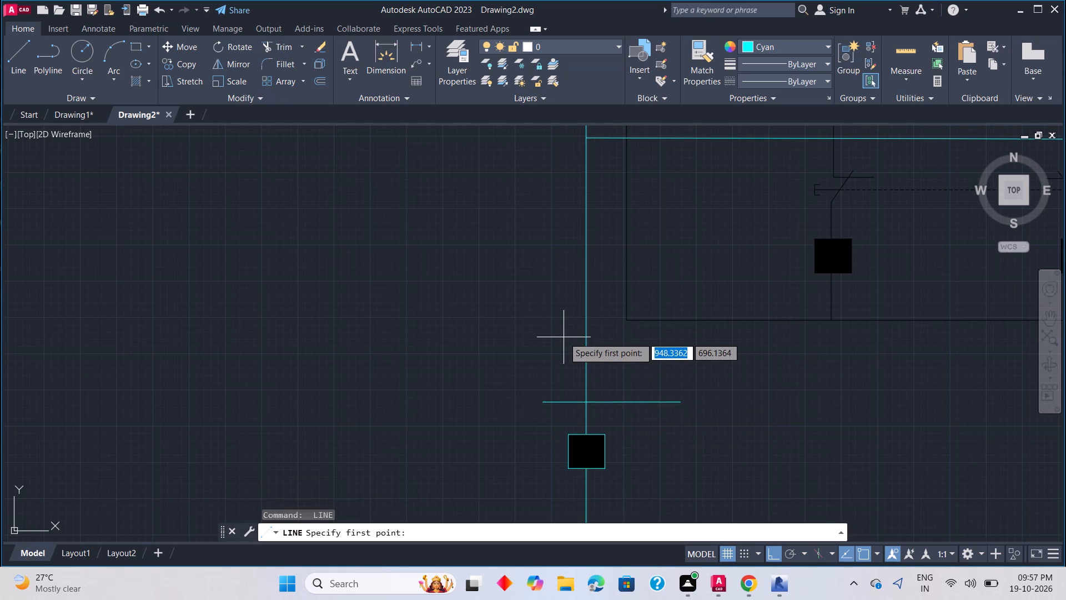
{"action": "left_click", "coordinate": [552, 333]}
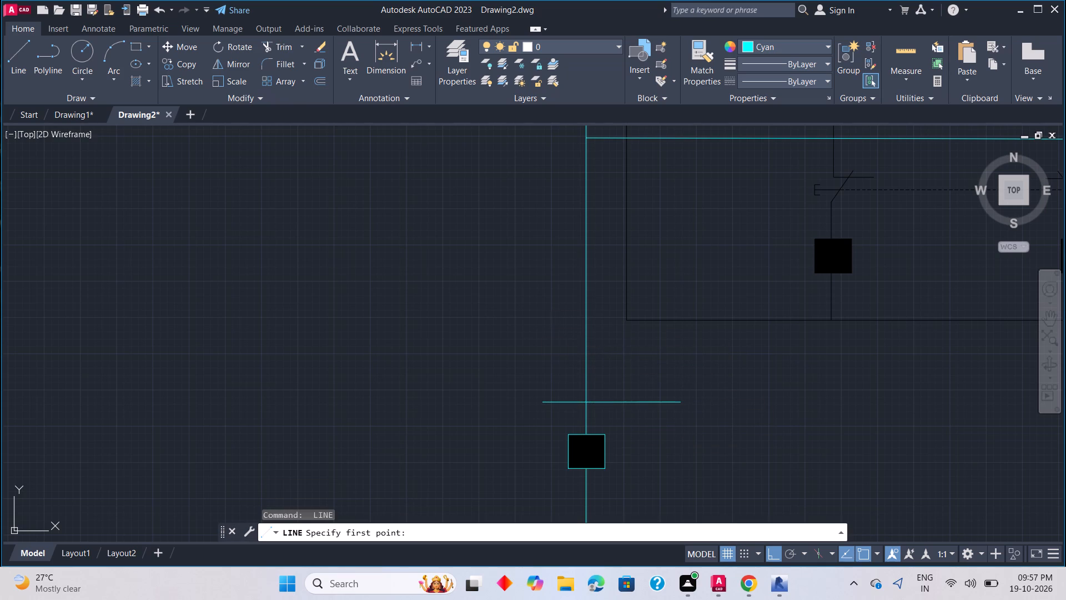
{"action": "left_click", "coordinate": [730, 331]}
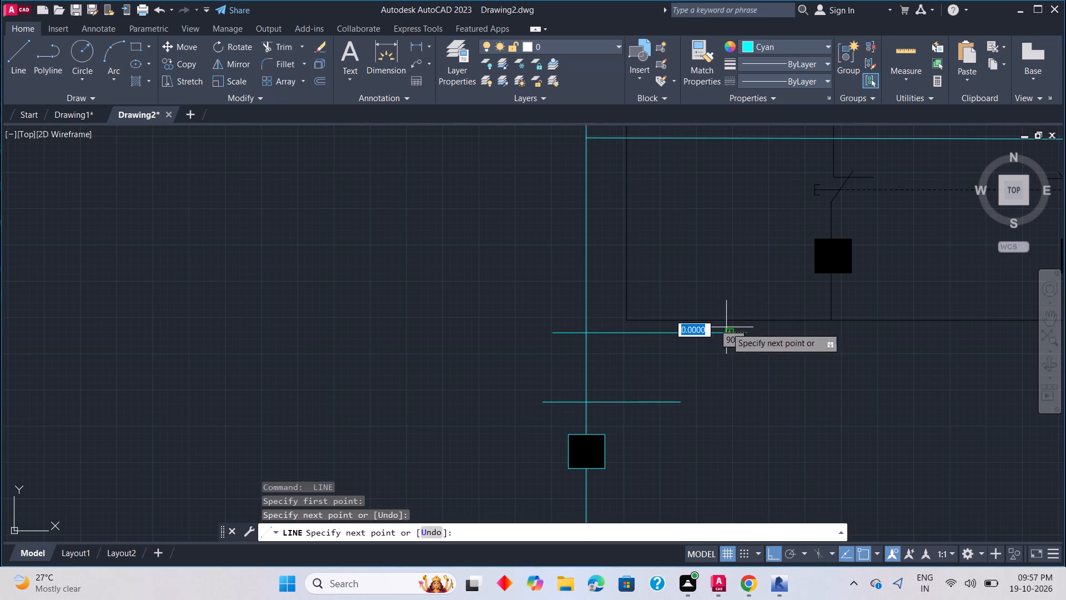
{"action": "key", "text": "Escape"}
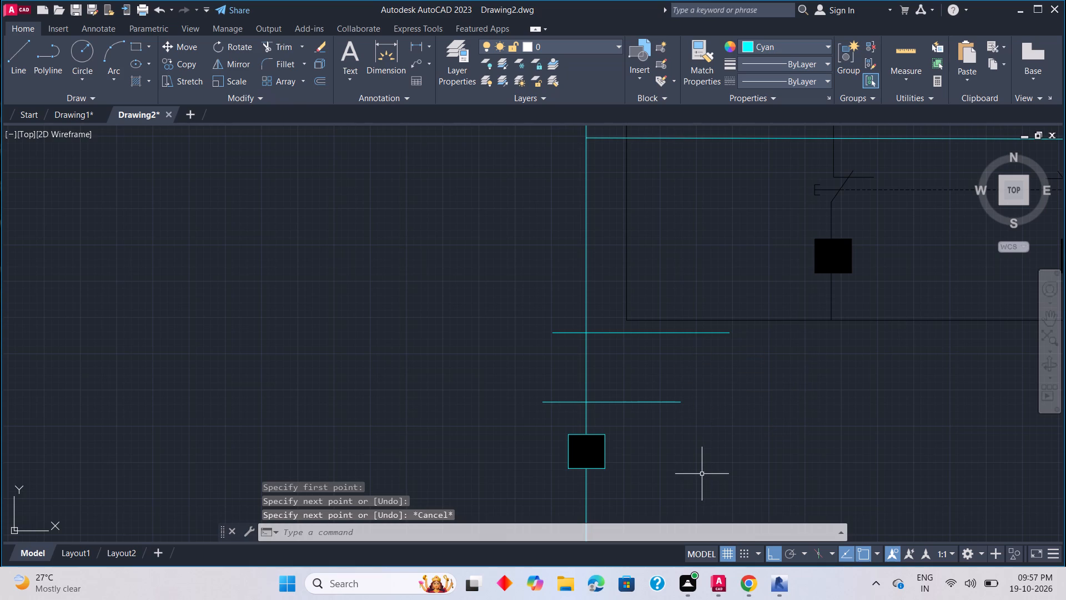
Trim out the vertical wire section between the two cutting lines and remove the cutting lines themselves.
{"action": "type", "text": "TR"}
{"action": "key", "text": "space"}
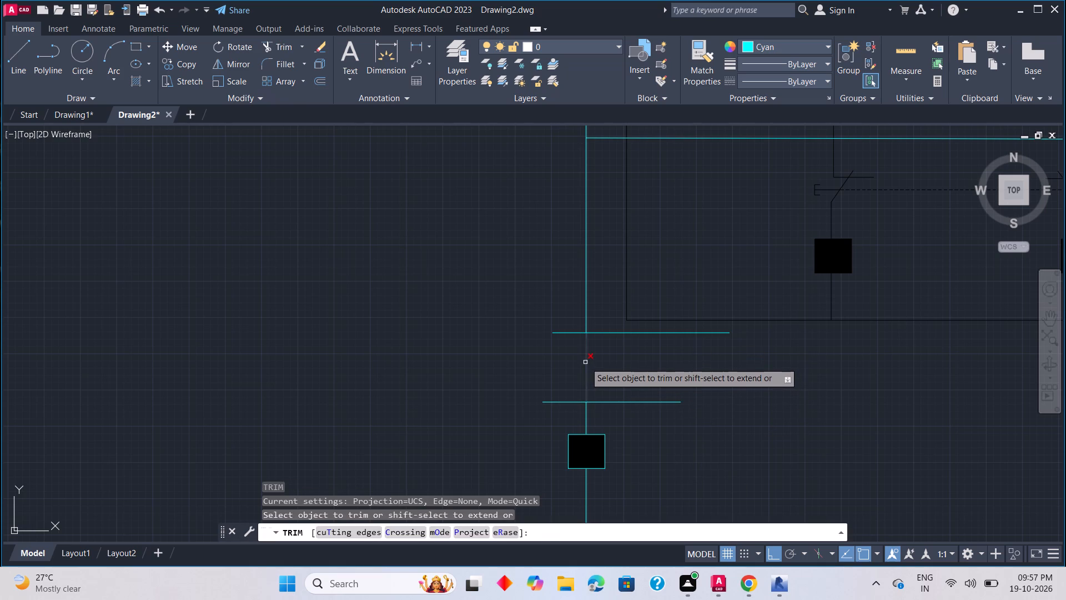
{"action": "left_click", "coordinate": [585, 362]}
{"action": "left_click", "coordinate": [573, 334]}
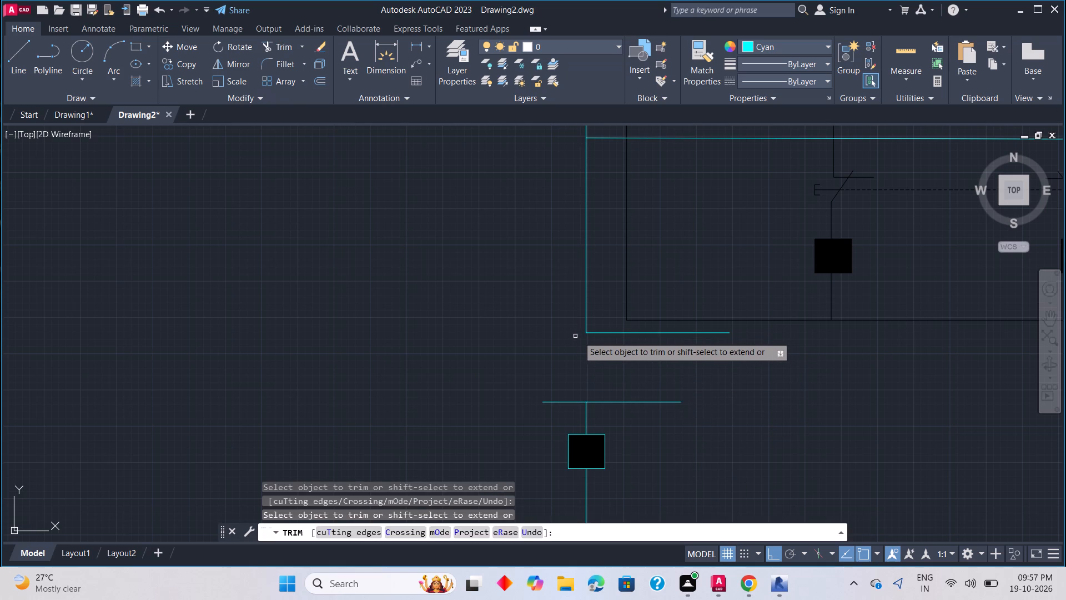
{"action": "left_click_drag", "start_coordinate": [602, 337], "coordinate": [602, 332]}
{"action": "left_click_drag", "start_coordinate": [602, 328], "coordinate": [606, 339]}
{"action": "left_click", "coordinate": [626, 403]}
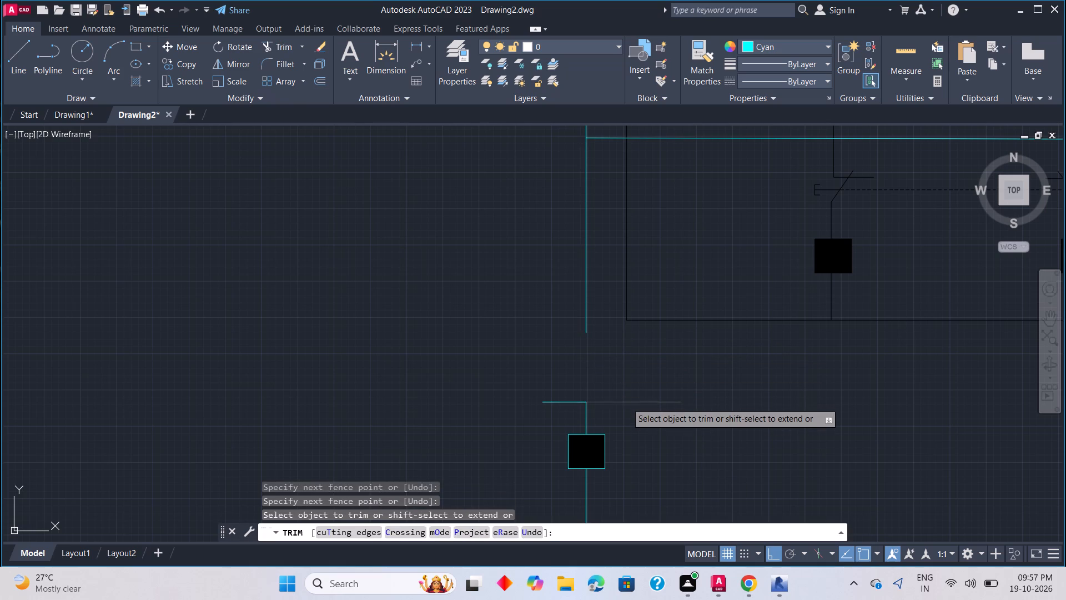
{"action": "left_click", "coordinate": [580, 401]}
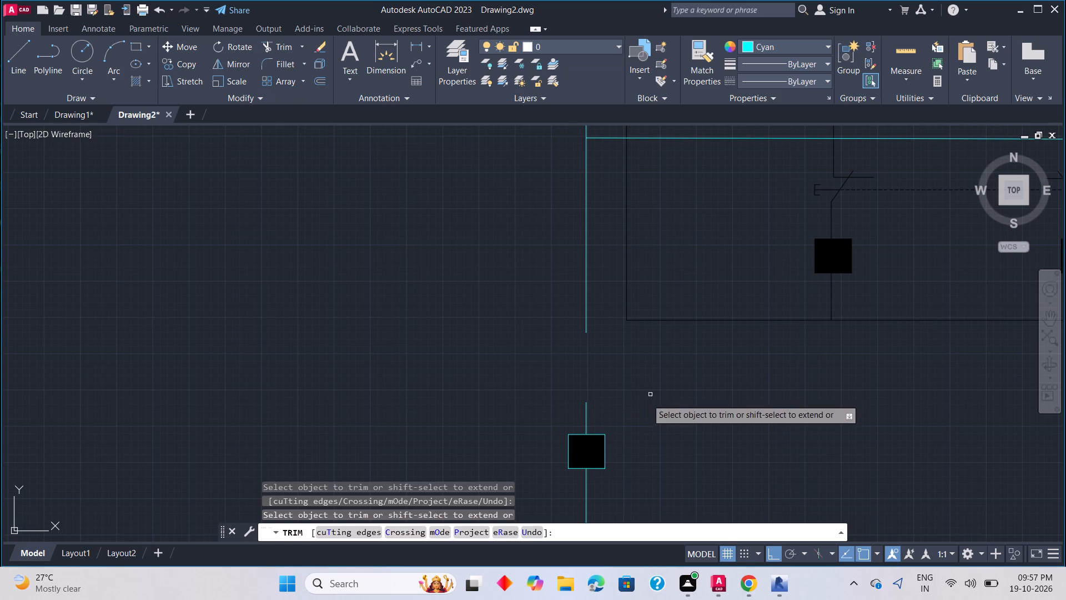
{"action": "key", "text": "Escape"}
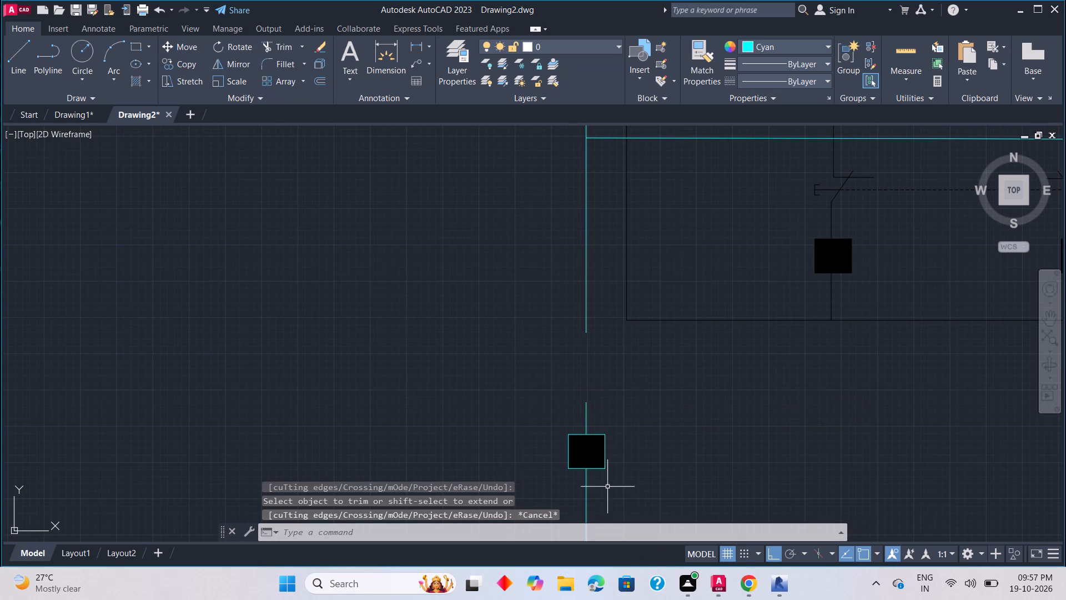
Move the bottom terminal with its wire stubs and end circle straight up to meet the trimmed end of the vertical cyan wire.
{"action": "scroll", "coordinate": [607, 485], "scroll_direction": "down", "scroll_amount": 3}
{"action": "middle_click_drag", "start_coordinate": [612, 484], "coordinate": [622, 429]}
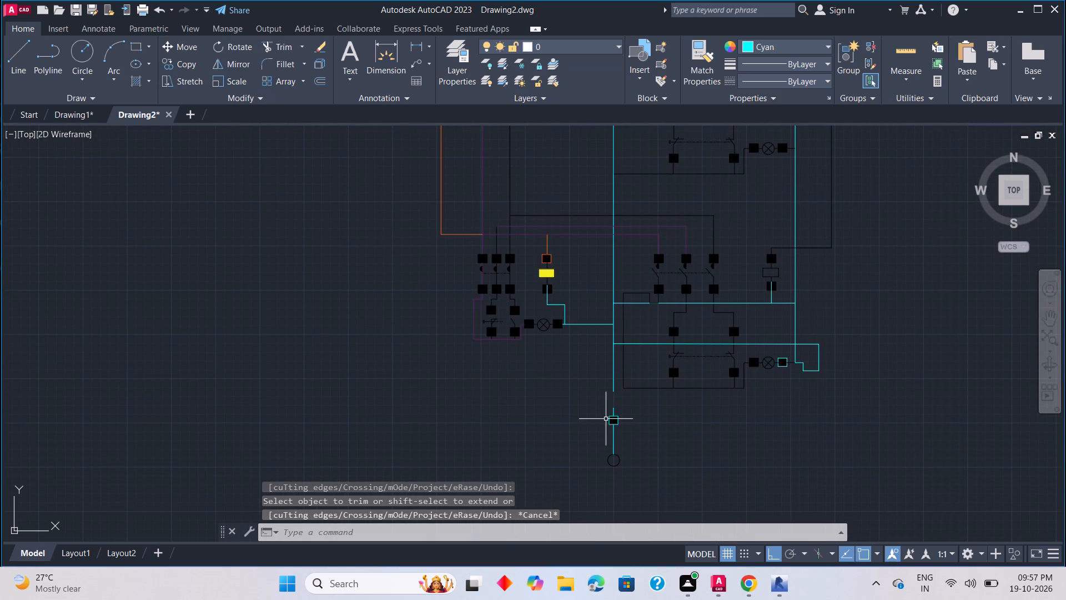
{"action": "scroll", "coordinate": [608, 429], "scroll_direction": "up", "scroll_amount": 2}
{"action": "left_click_drag", "start_coordinate": [580, 374], "coordinate": [581, 369]}
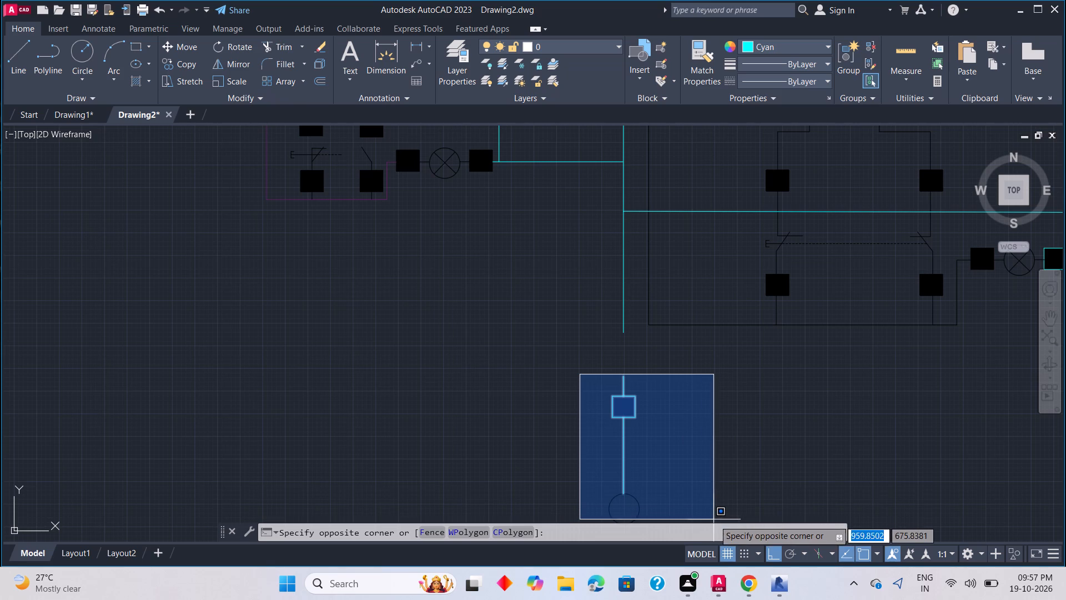
{"action": "middle_click_drag", "start_coordinate": [718, 494], "coordinate": [696, 403]}
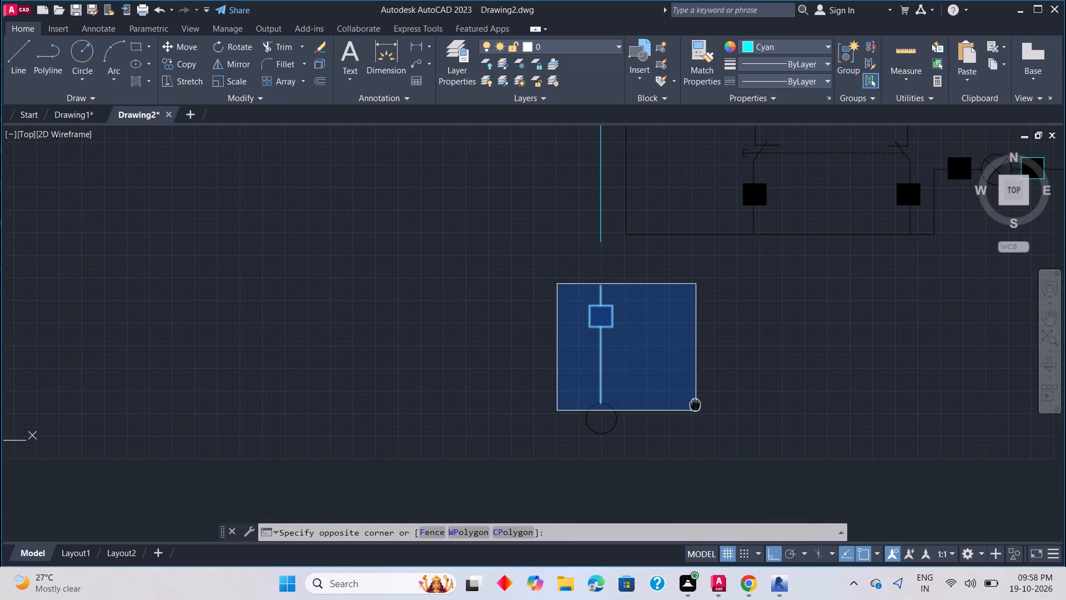
{"action": "left_click", "coordinate": [699, 471]}
{"action": "right_click", "coordinate": [702, 462]}
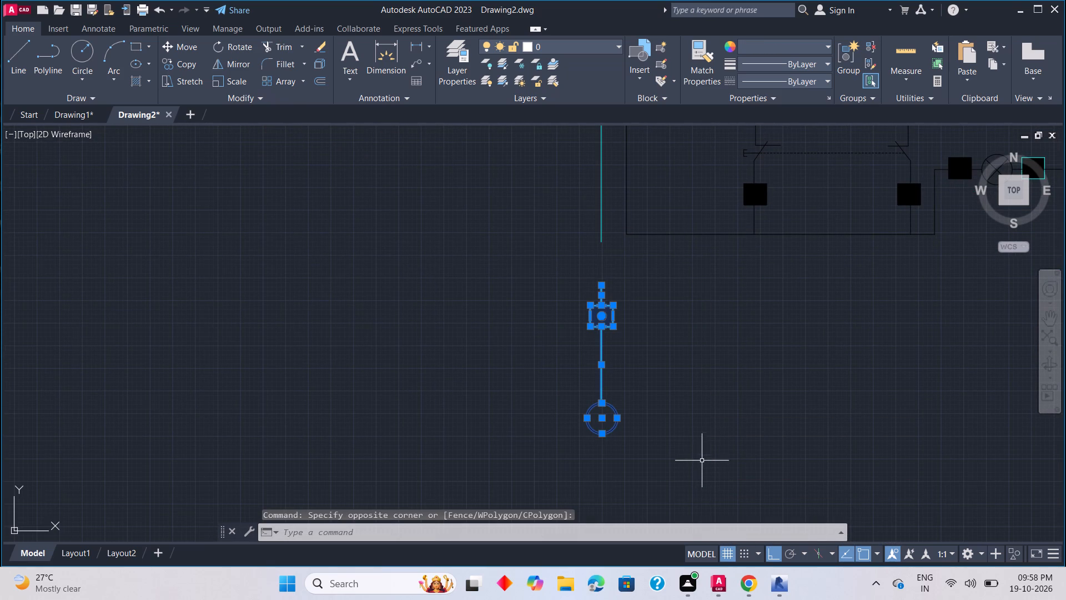
{"action": "left_click", "coordinate": [737, 227]}
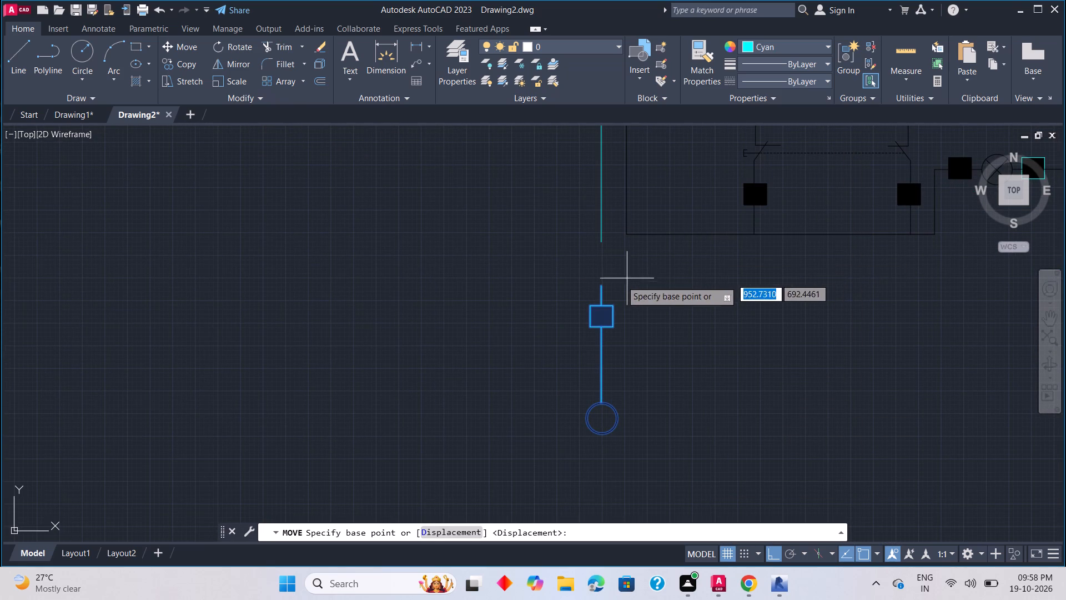
{"action": "left_click", "coordinate": [602, 287]}
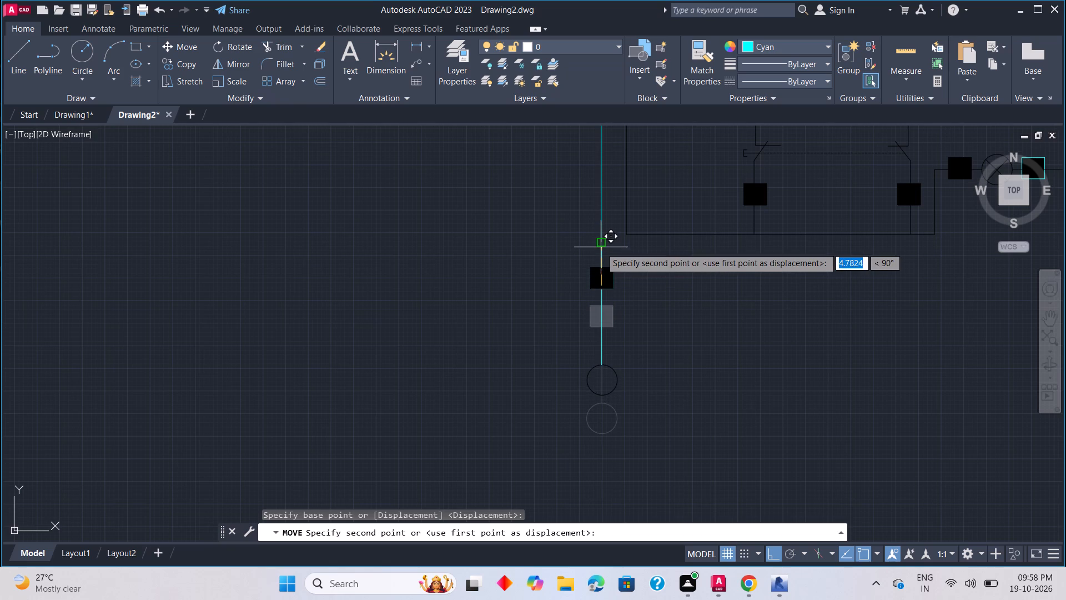
{"action": "scroll", "coordinate": [601, 246], "scroll_direction": "up", "scroll_amount": 3}
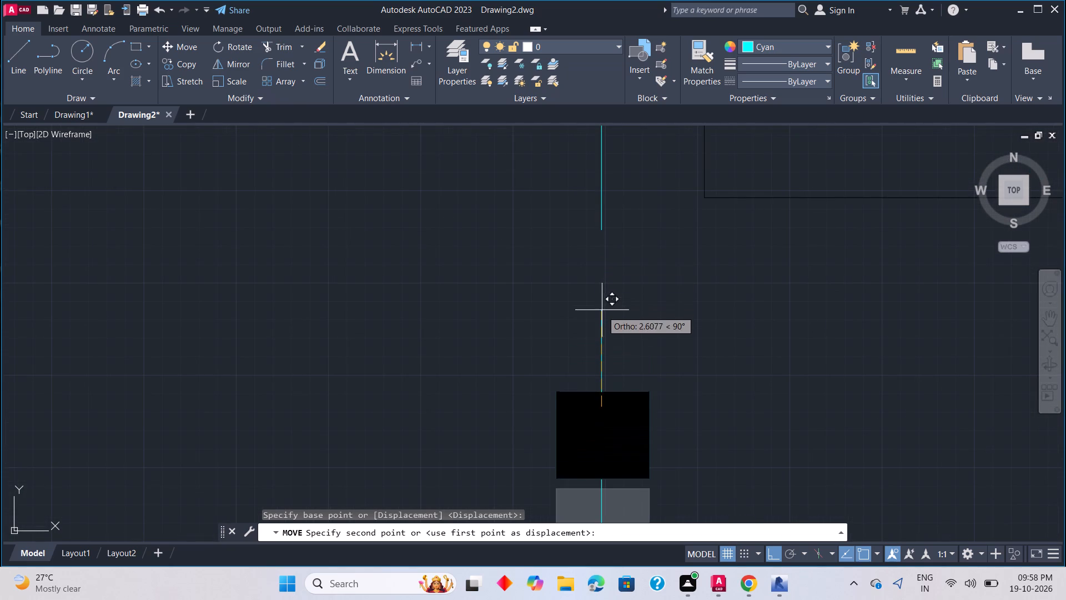
{"action": "left_click", "coordinate": [601, 230]}
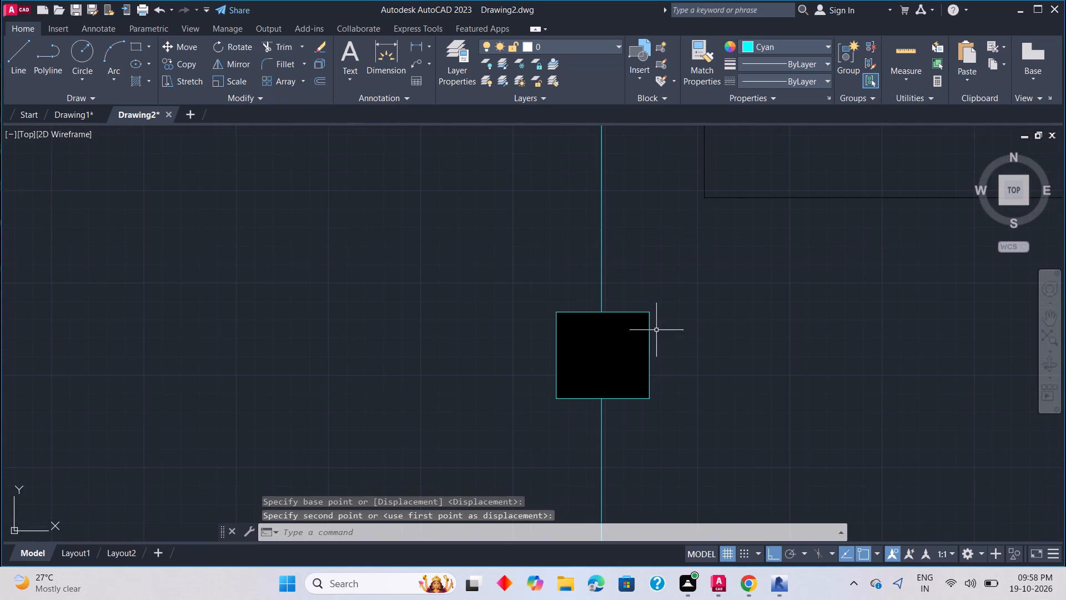
Draw two horizontal cutting lines across the vertical cyan wire between the bottom terminal and the end circle.
{"action": "scroll", "coordinate": [766, 341], "scroll_direction": "down", "scroll_amount": 3}
{"action": "middle_click_drag", "start_coordinate": [743, 400], "coordinate": [730, 336]}
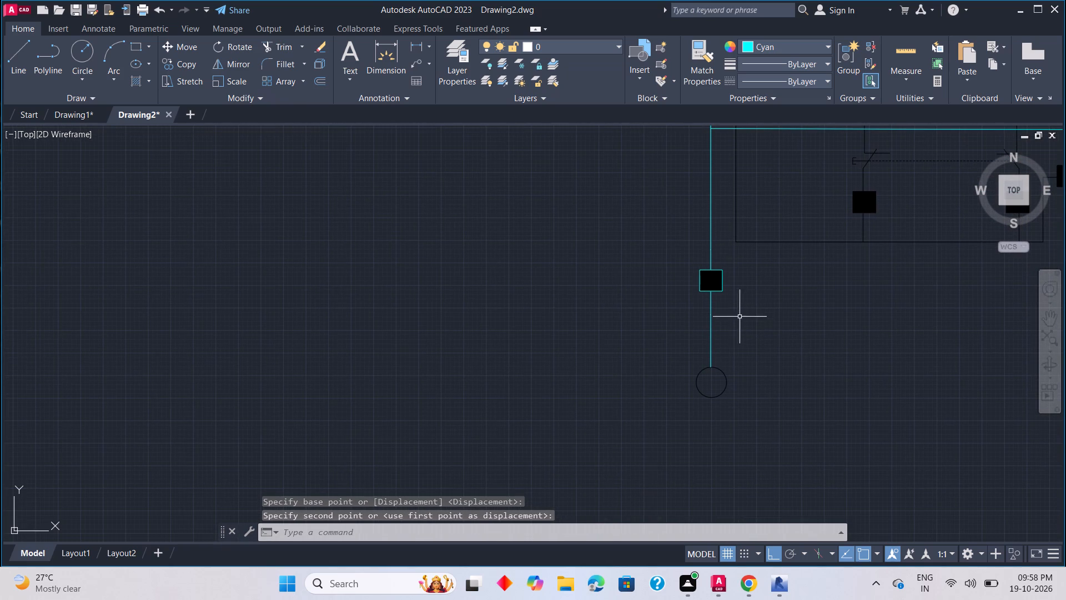
{"action": "key", "text": "l"}
{"action": "key", "text": "space"}
{"action": "left_click_drag", "start_coordinate": [665, 313], "coordinate": [683, 303]}
{"action": "left_click", "coordinate": [832, 270]}
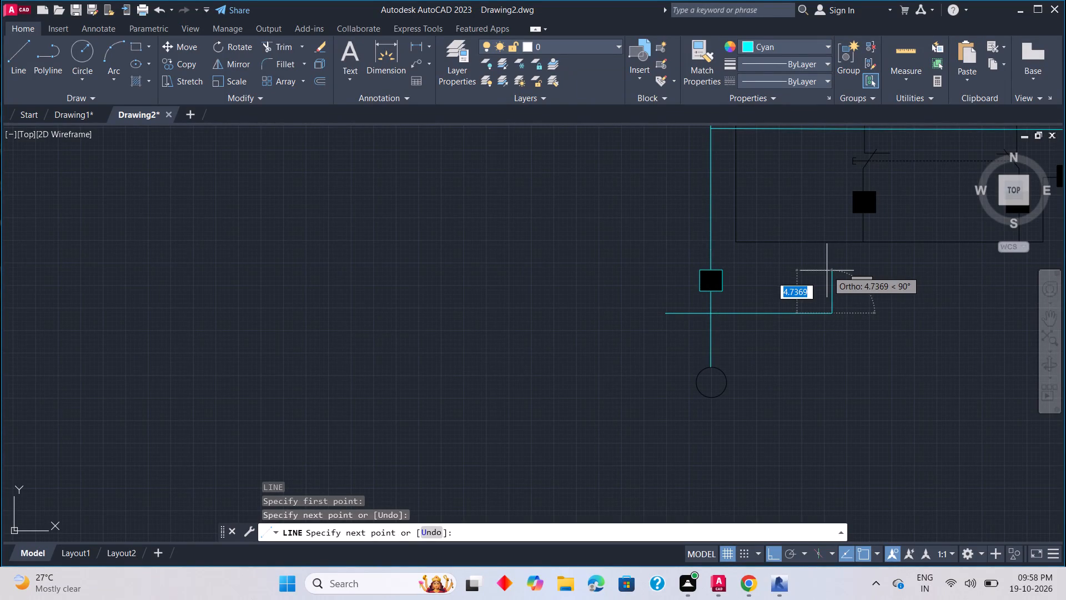
{"action": "key", "text": "Escape"}
{"action": "type", "text": "L"}
{"action": "key", "text": "space"}
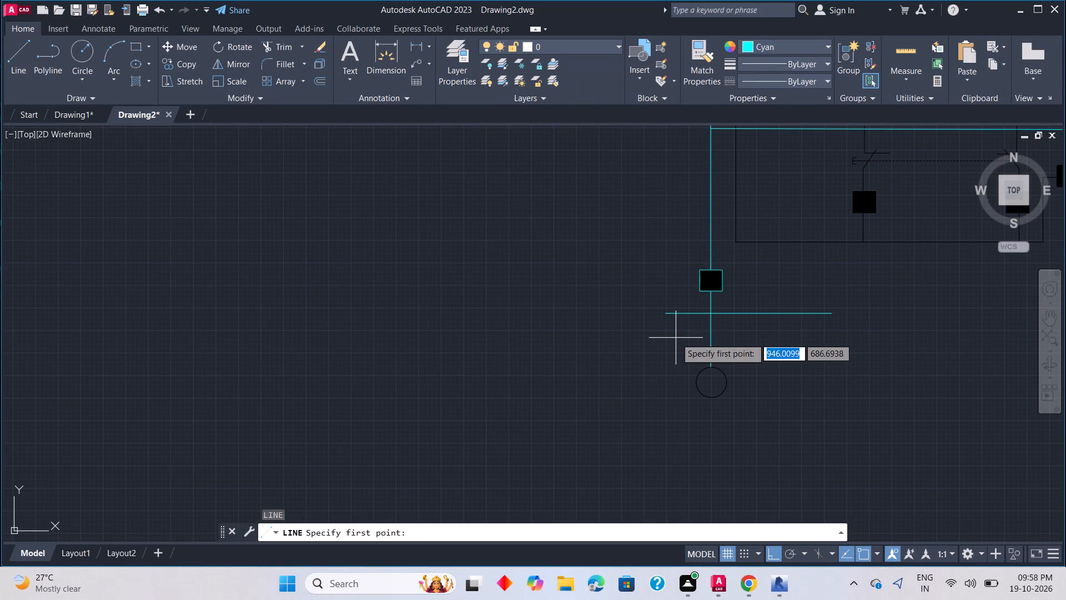
{"action": "left_click", "coordinate": [674, 340]}
{"action": "left_click", "coordinate": [796, 328]}
{"action": "key", "text": "Escape"}
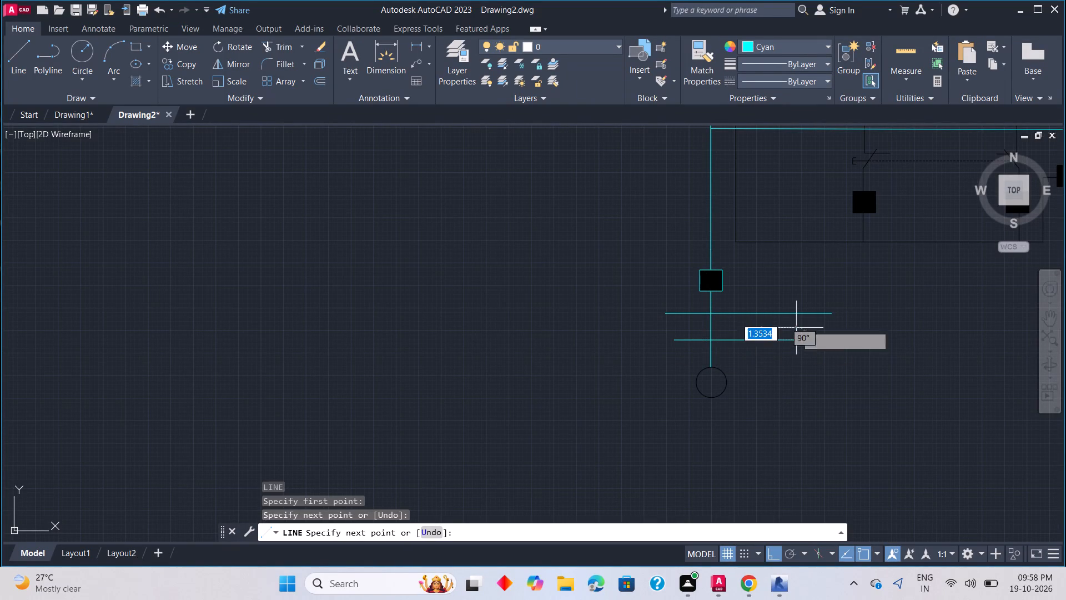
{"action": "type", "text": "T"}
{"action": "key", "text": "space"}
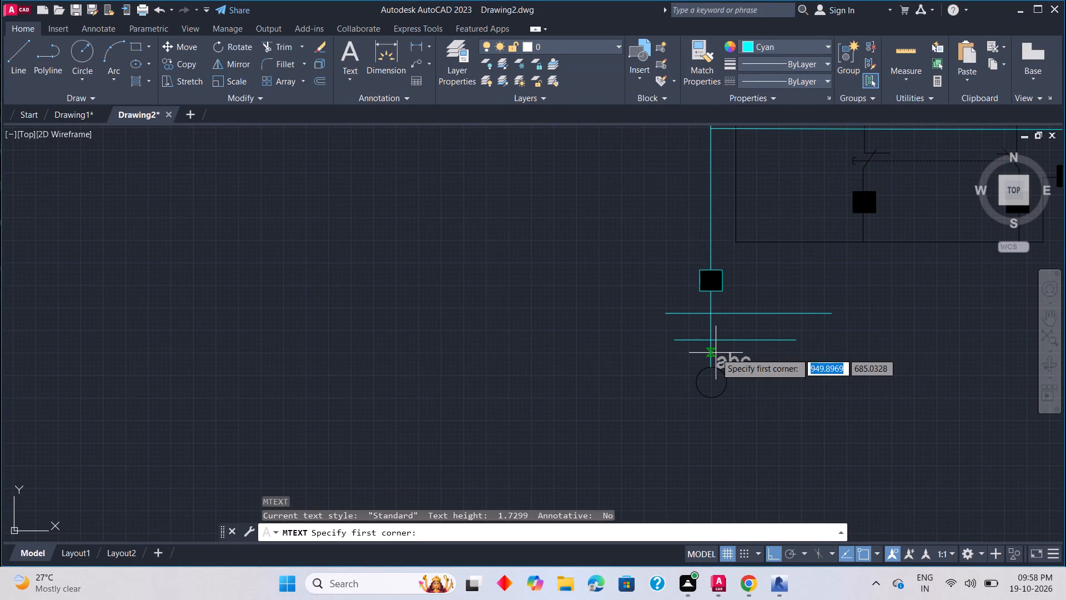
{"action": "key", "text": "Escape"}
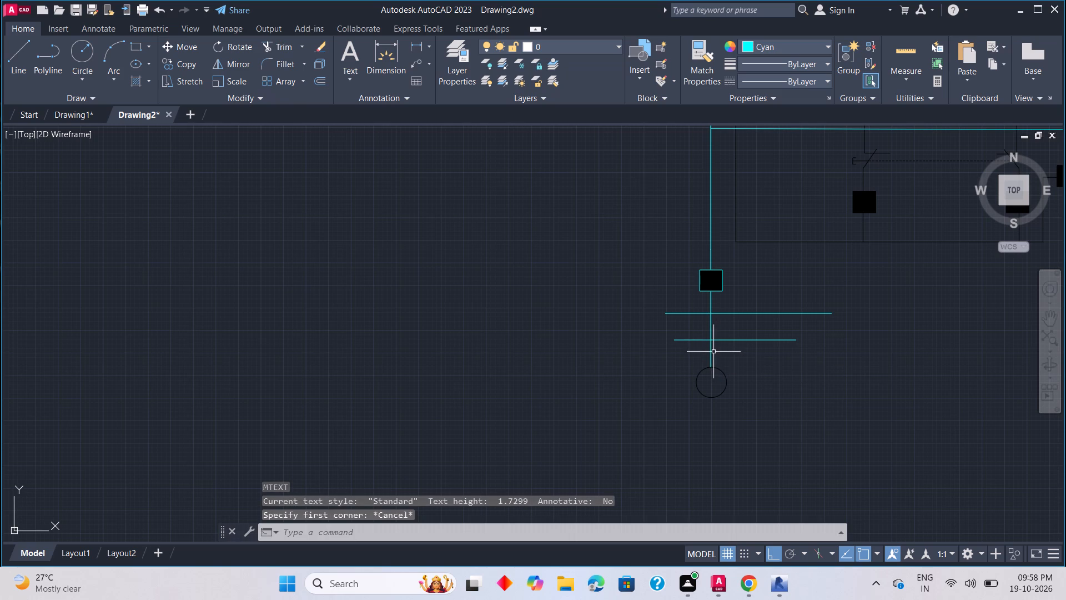
Trim out the vertical wire section between the two cutting lines above the end circle and remove the cutting lines.
{"action": "key", "text": "t"}
{"action": "key", "text": "r"}
{"action": "key", "text": "space"}
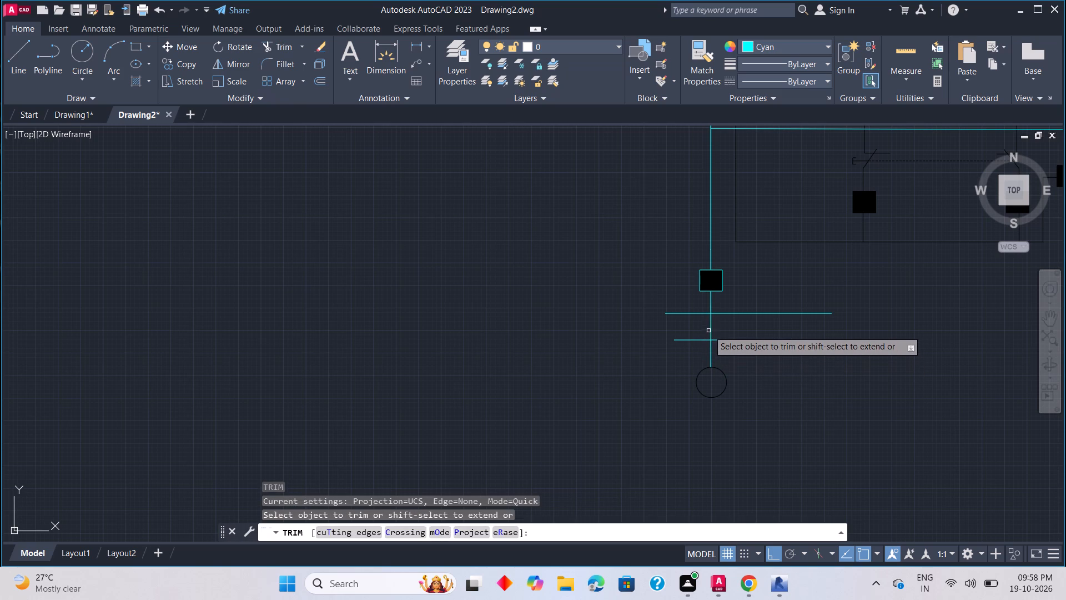
{"action": "left_click", "coordinate": [711, 328]}
{"action": "left_click", "coordinate": [724, 340]}
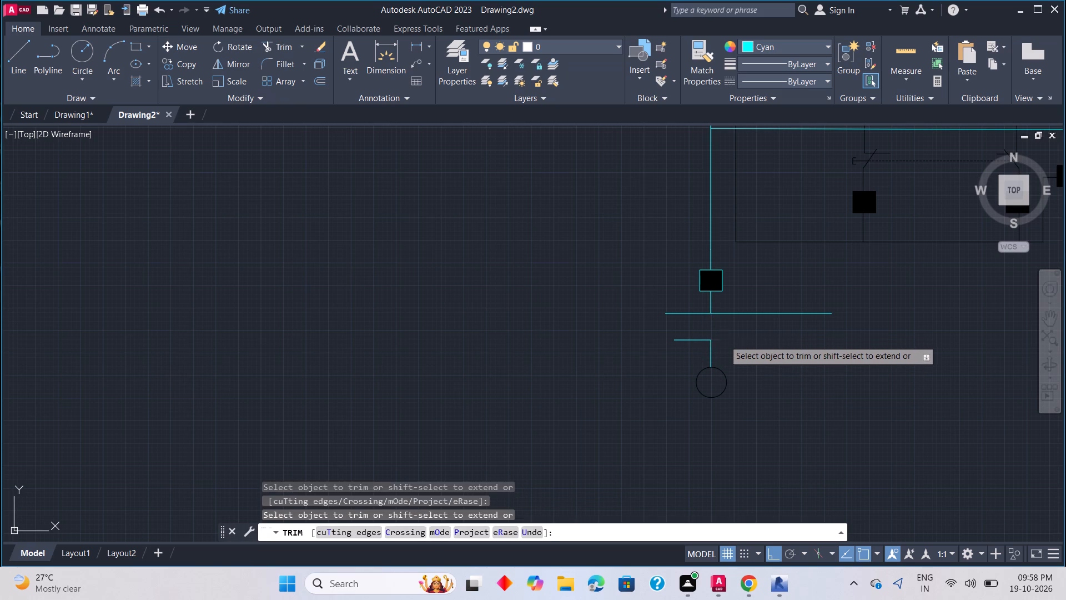
{"action": "left_click", "coordinate": [702, 342]}
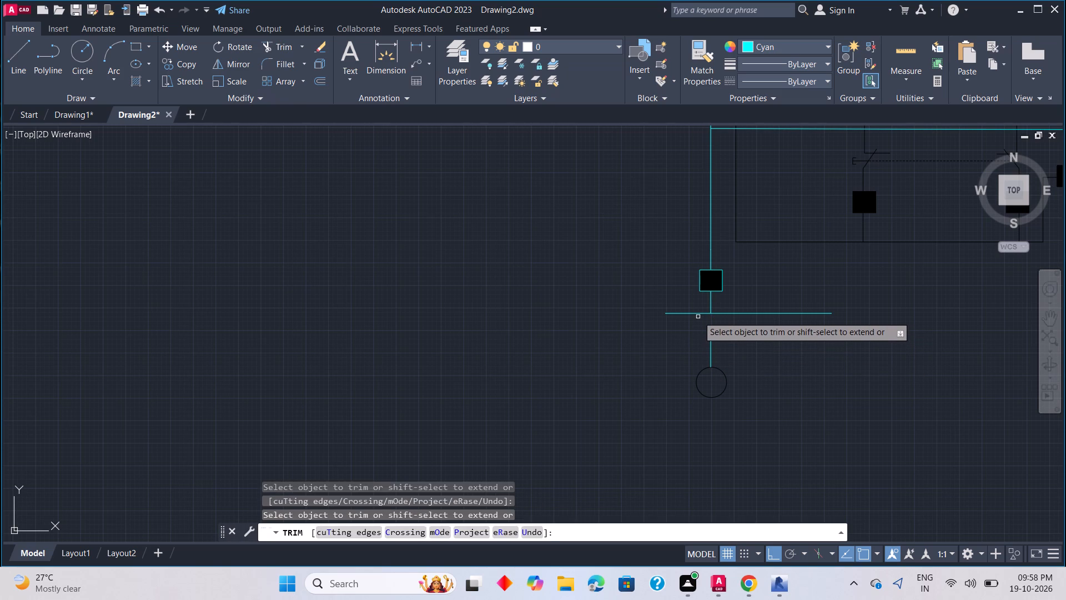
{"action": "left_click", "coordinate": [698, 314]}
{"action": "left_click", "coordinate": [732, 313]}
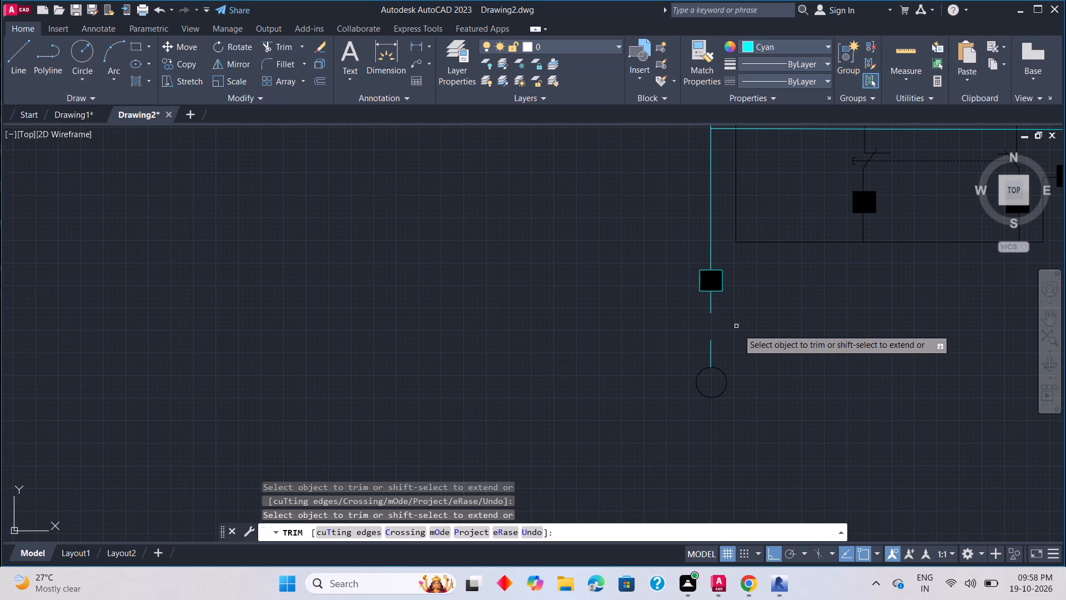
{"action": "key", "text": "Escape"}
Move the end circle with its wire stub straight up to meet the trimmed wire below the bottom terminal.
{"action": "left_click", "coordinate": [677, 333]}
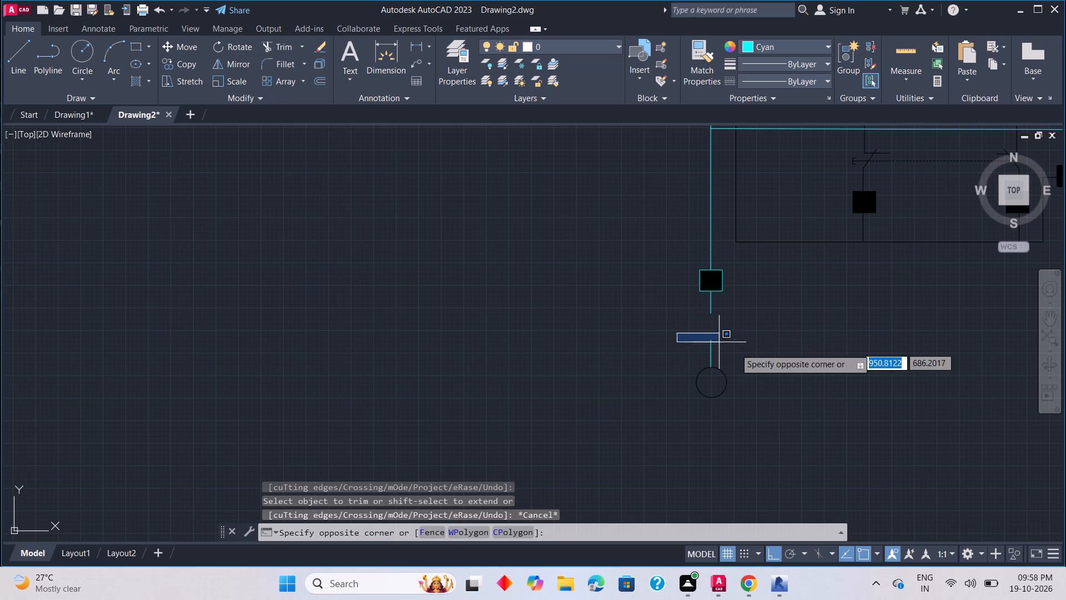
{"action": "left_click", "coordinate": [773, 415]}
{"action": "right_click_drag", "start_coordinate": [775, 402], "coordinate": [775, 395]}
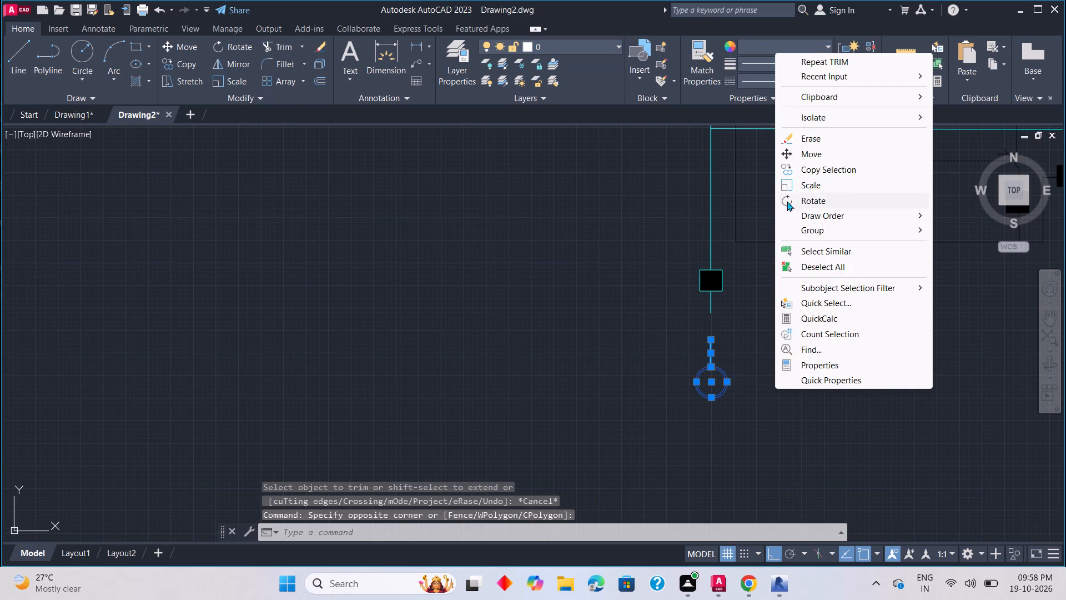
{"action": "left_click", "coordinate": [790, 152]}
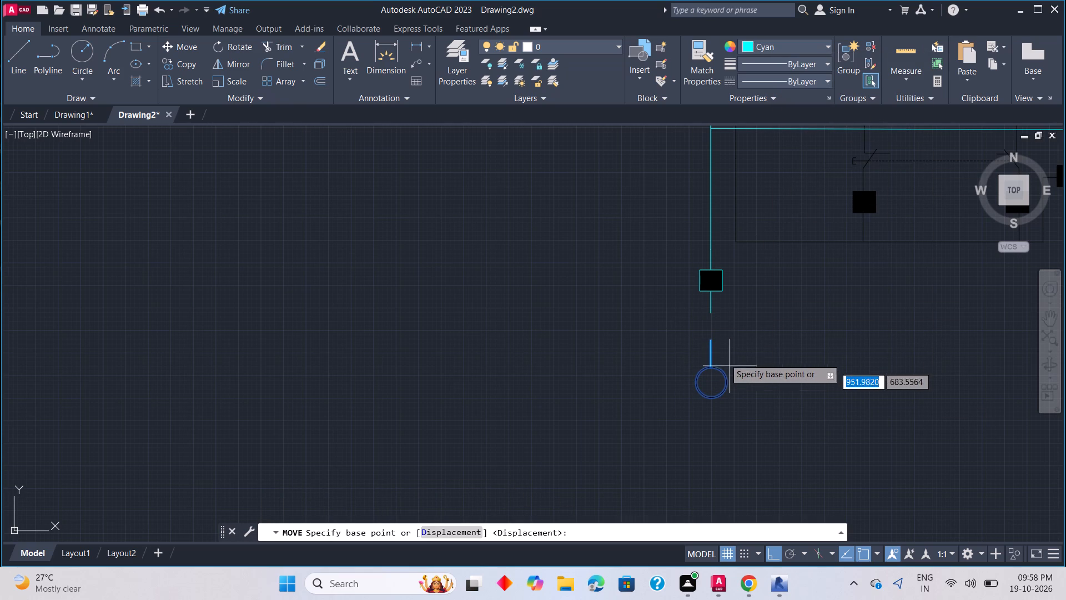
{"action": "left_click_drag", "start_coordinate": [712, 336], "coordinate": [712, 327]}
{"action": "left_click", "coordinate": [710, 312]}
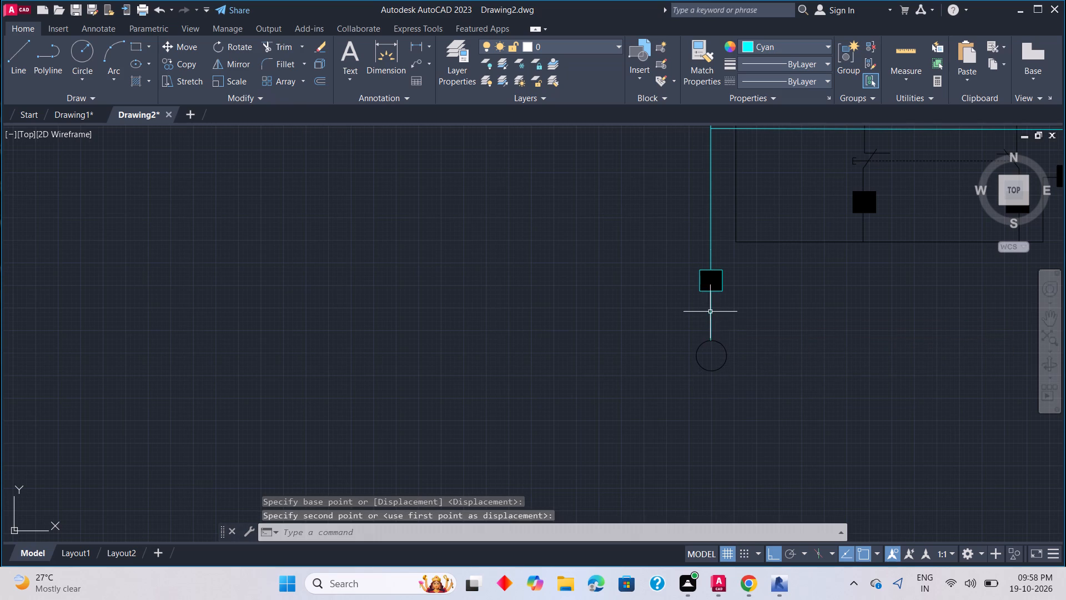
{"action": "key", "text": "Escape"}
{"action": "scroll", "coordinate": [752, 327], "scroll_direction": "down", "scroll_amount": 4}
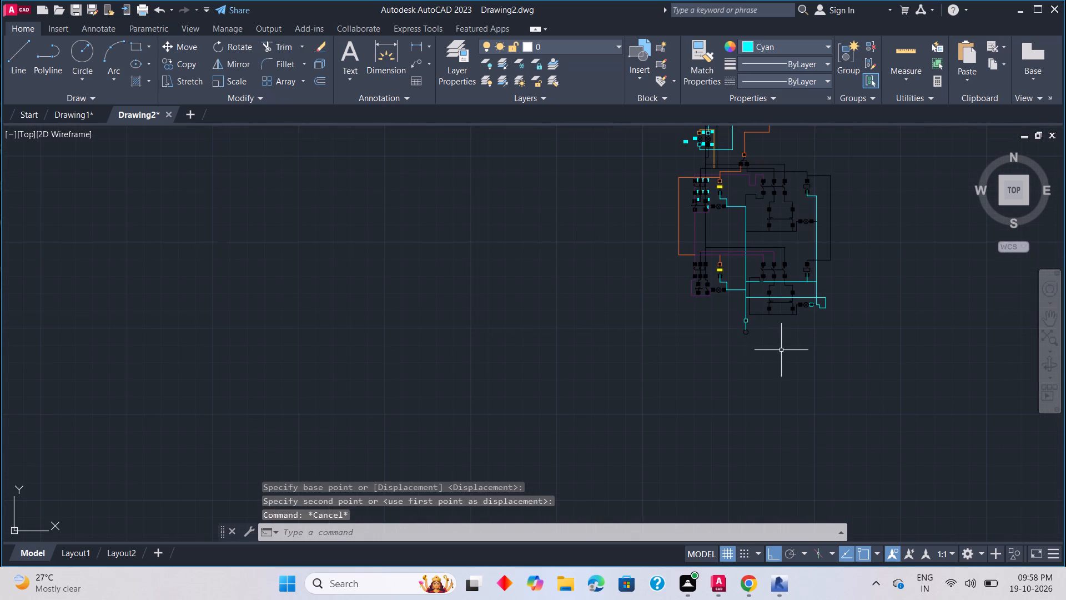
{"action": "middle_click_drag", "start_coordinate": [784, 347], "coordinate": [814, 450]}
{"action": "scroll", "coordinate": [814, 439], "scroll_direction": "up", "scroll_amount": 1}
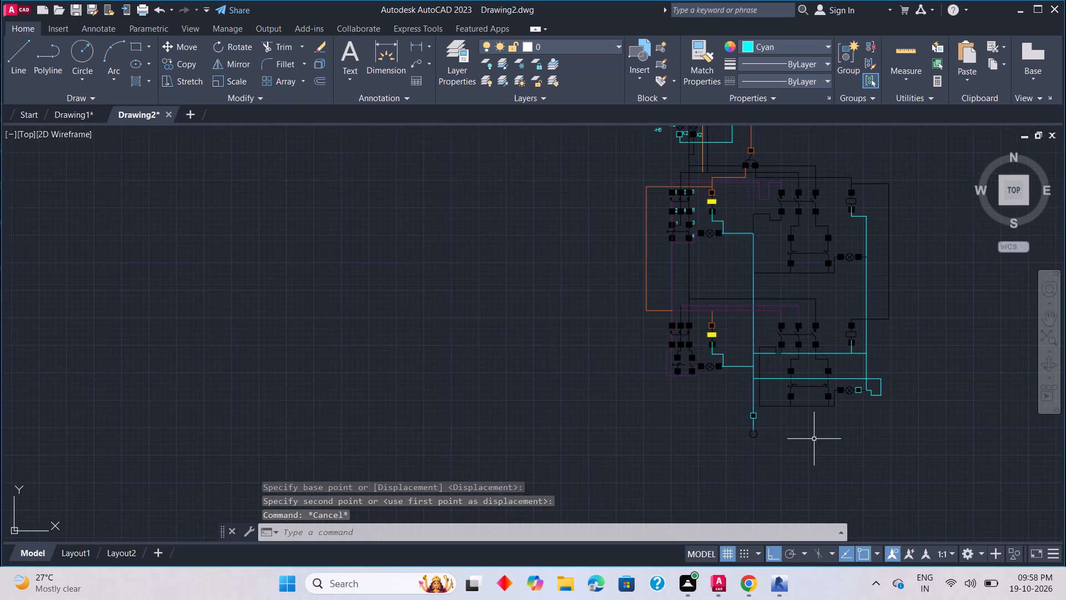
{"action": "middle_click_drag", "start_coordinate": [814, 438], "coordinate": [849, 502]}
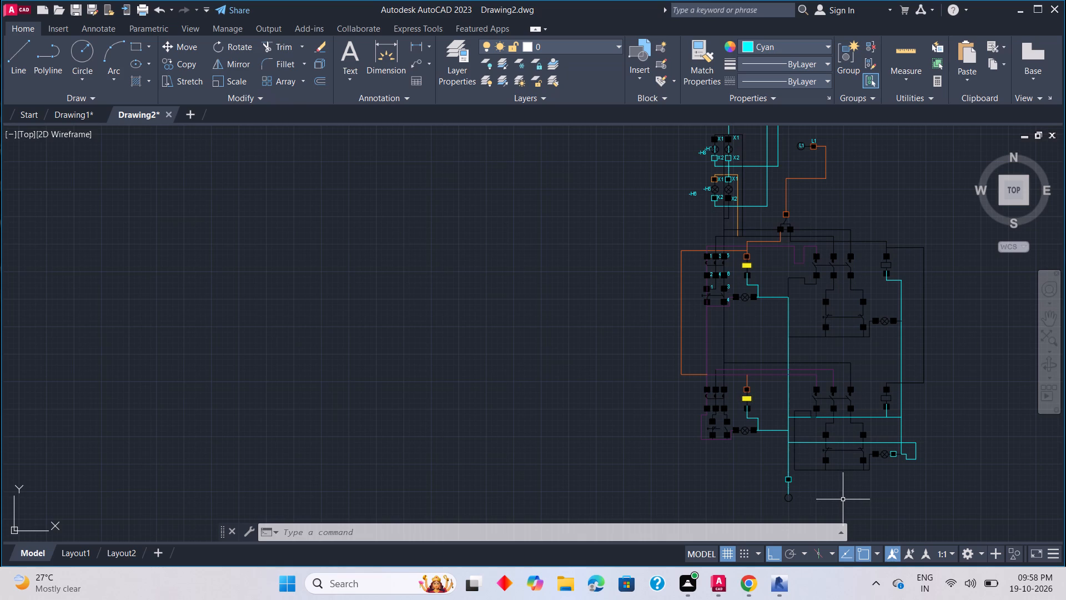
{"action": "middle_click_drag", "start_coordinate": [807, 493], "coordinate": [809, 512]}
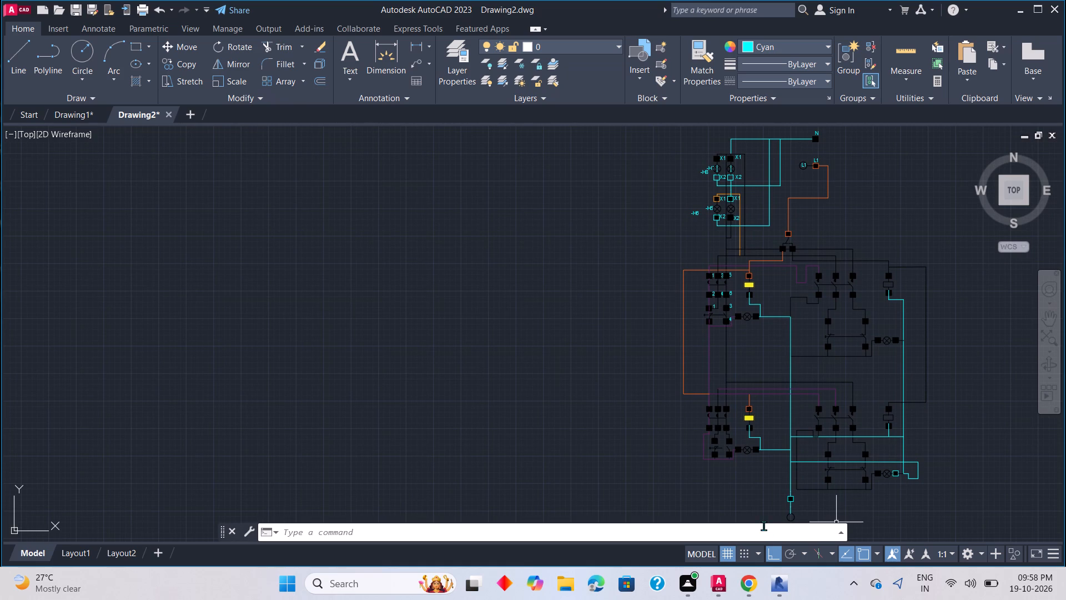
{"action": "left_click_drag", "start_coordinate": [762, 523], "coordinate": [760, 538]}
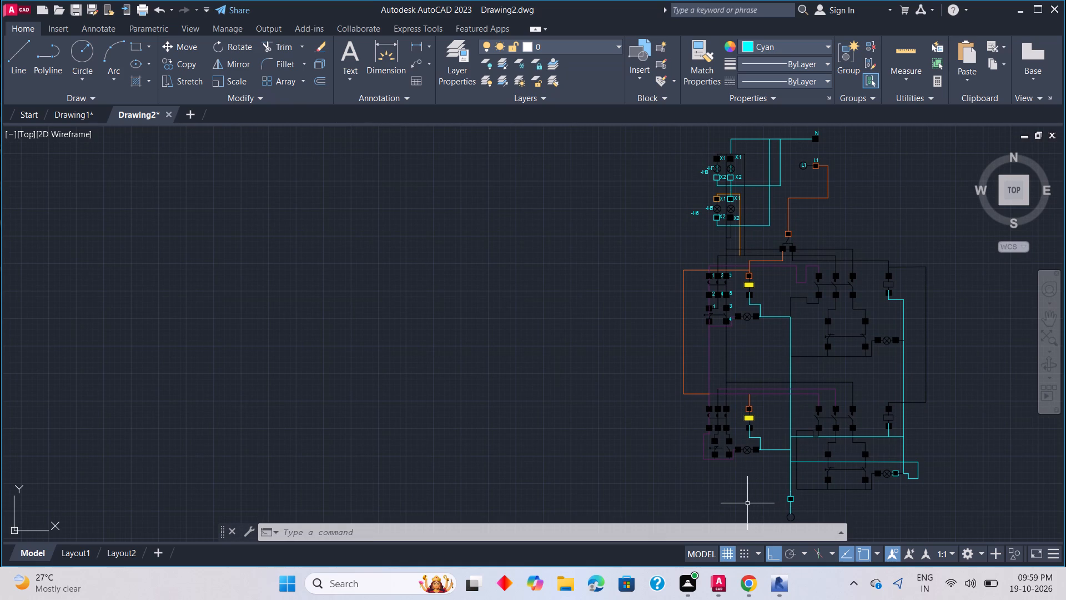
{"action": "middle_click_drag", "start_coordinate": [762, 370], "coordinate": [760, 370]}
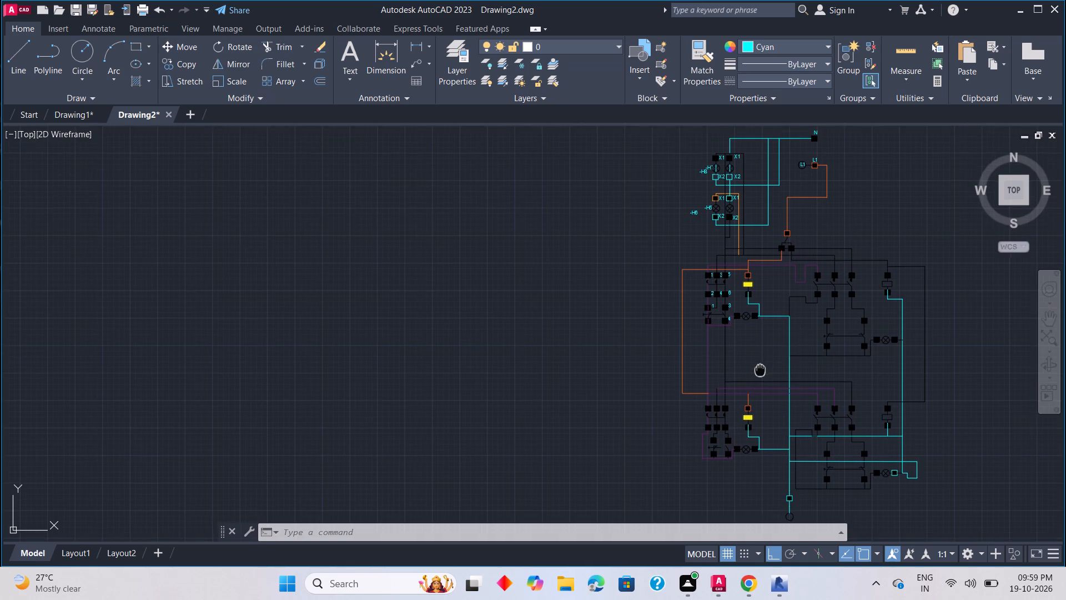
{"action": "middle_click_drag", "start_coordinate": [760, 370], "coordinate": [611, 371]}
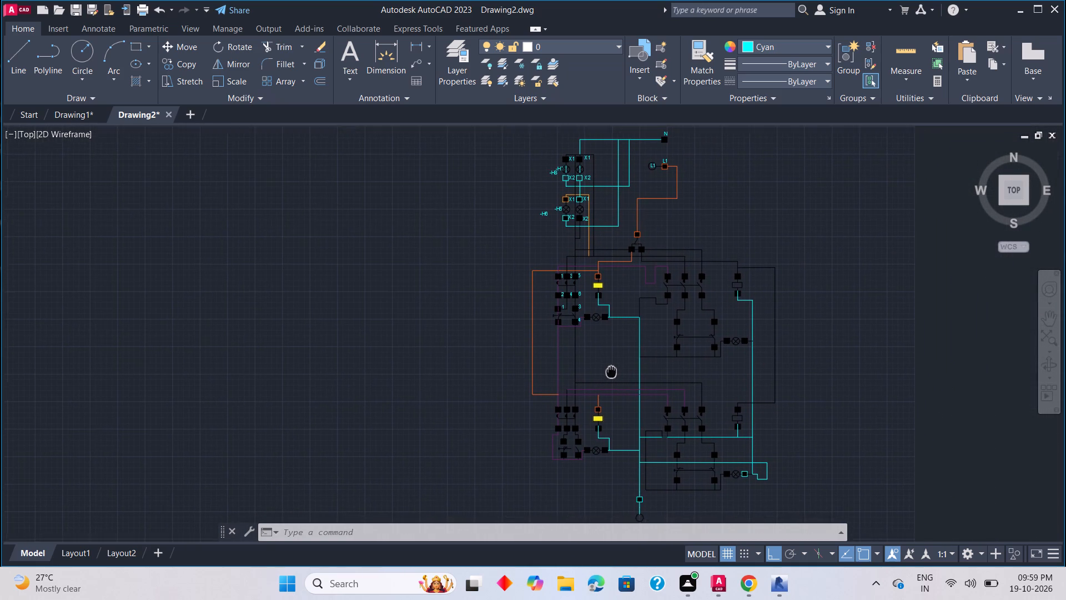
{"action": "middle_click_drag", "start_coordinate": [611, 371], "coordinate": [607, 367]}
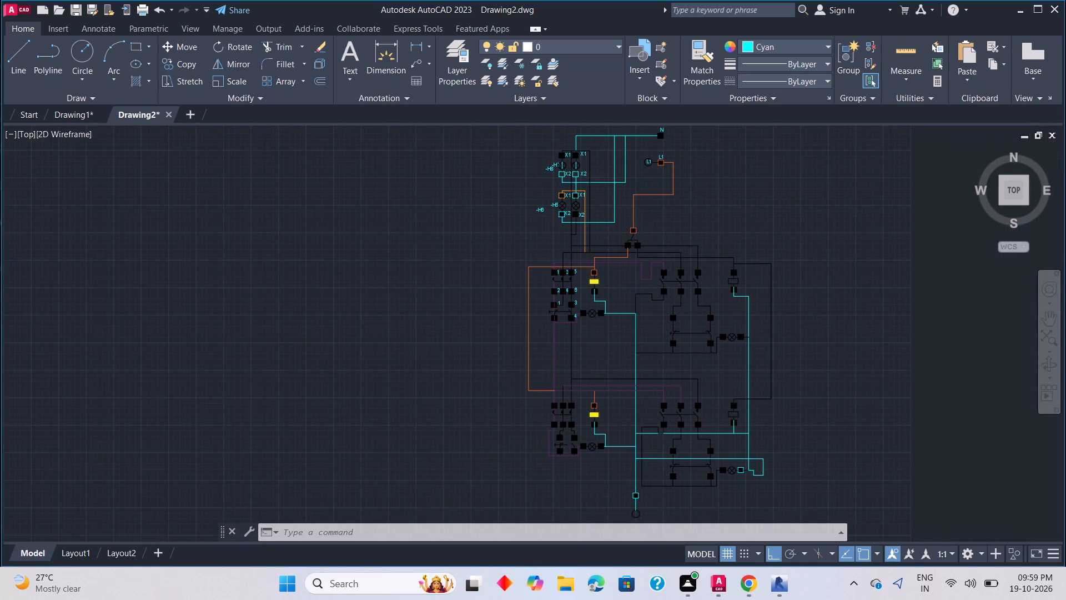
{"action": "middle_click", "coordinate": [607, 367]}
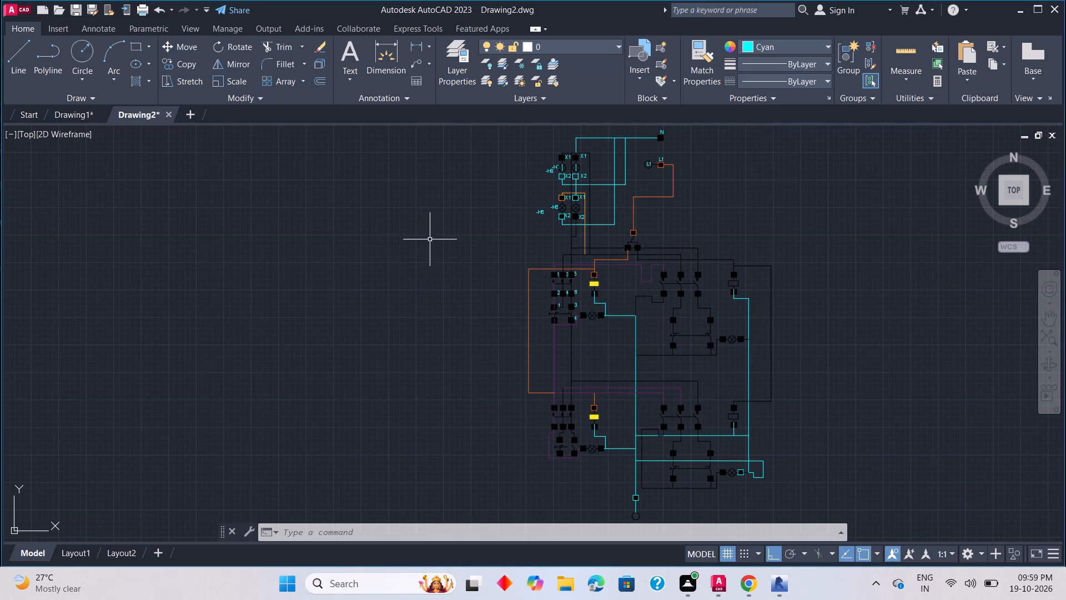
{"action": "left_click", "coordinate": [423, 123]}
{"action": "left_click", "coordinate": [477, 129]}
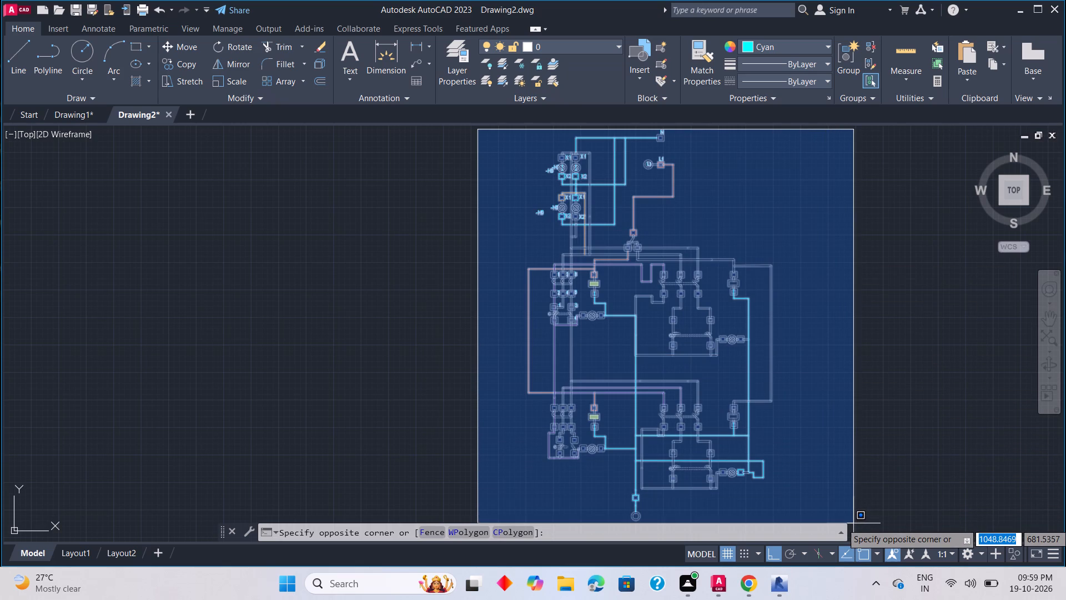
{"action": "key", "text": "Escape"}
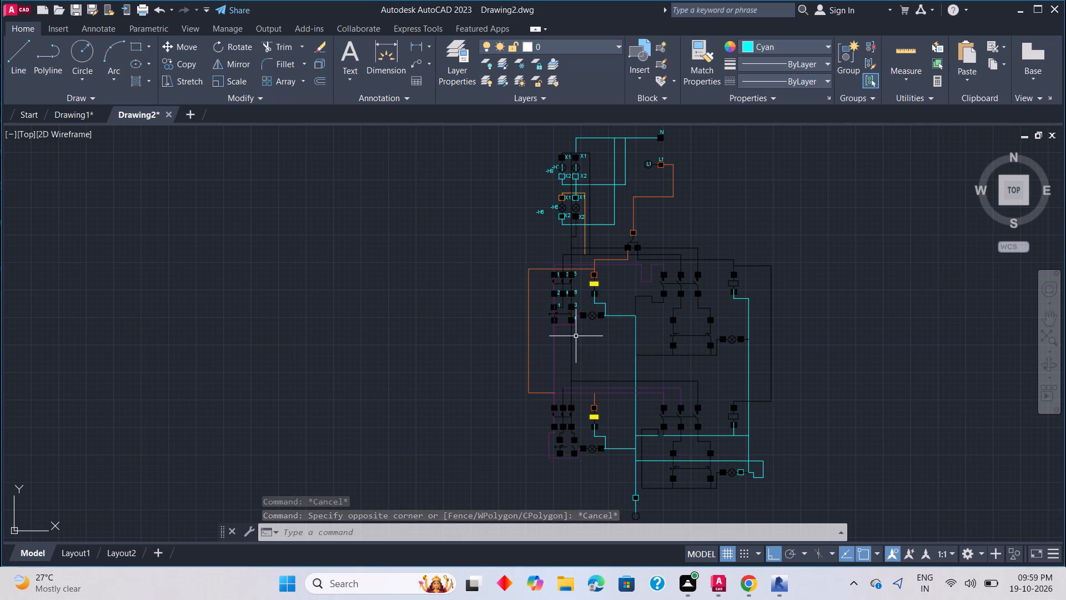
With ortho mode off, copy the label 4 from the upper two-pole switch's lower-right terminal to beside its lower-left terminal.
{"action": "scroll", "coordinate": [574, 331], "scroll_direction": "up", "scroll_amount": 2}
{"action": "left_click", "coordinate": [580, 299]}
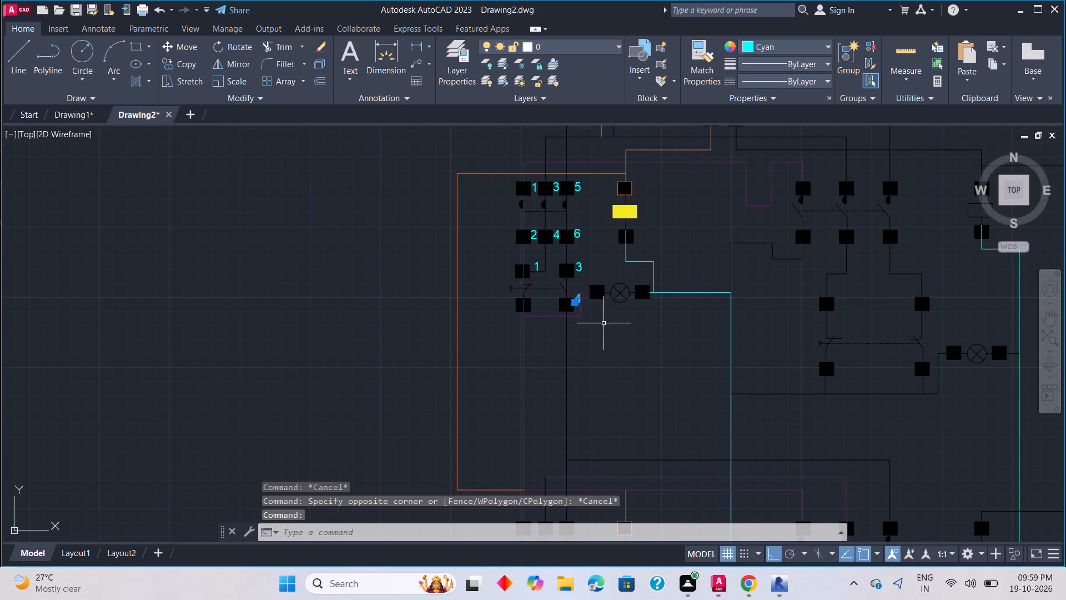
{"action": "right_click", "coordinate": [607, 328]}
{"action": "left_click", "coordinate": [641, 324]}
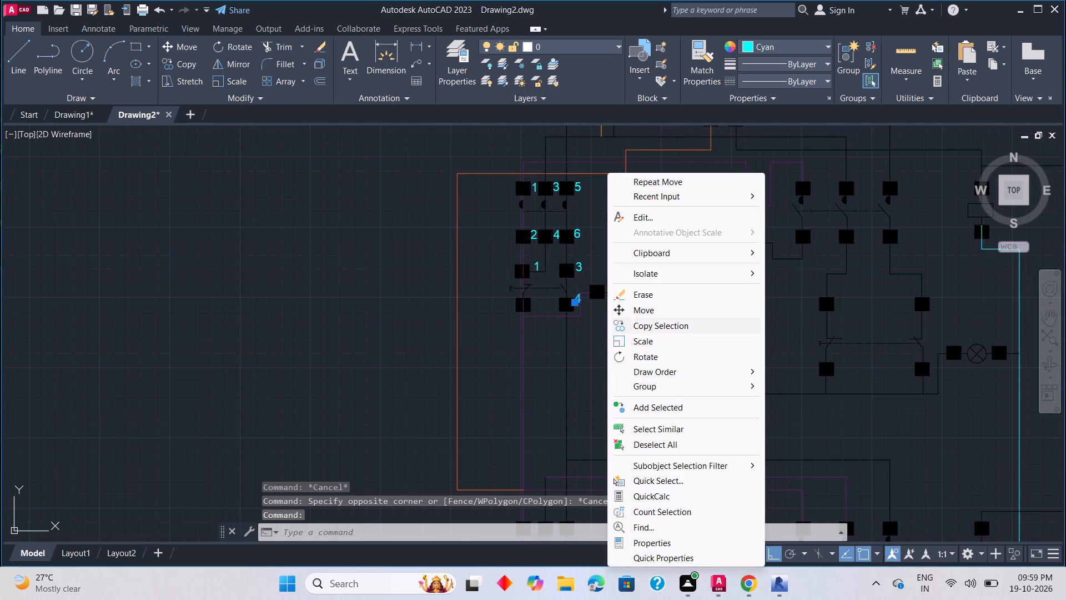
{"action": "left_click", "coordinate": [581, 300]}
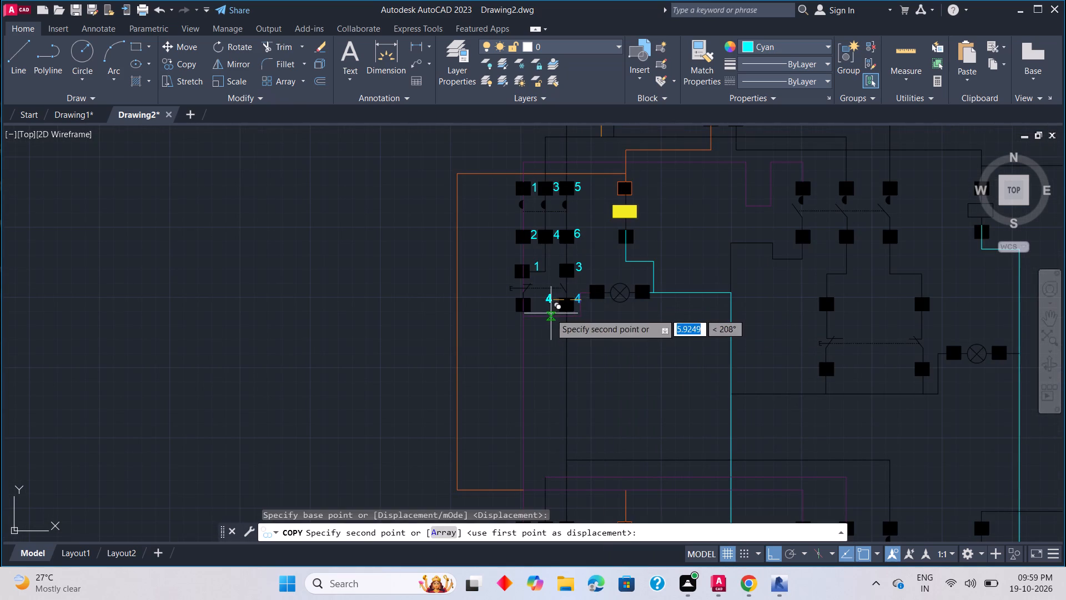
{"action": "scroll", "coordinate": [550, 313], "scroll_direction": "up", "scroll_amount": 3}
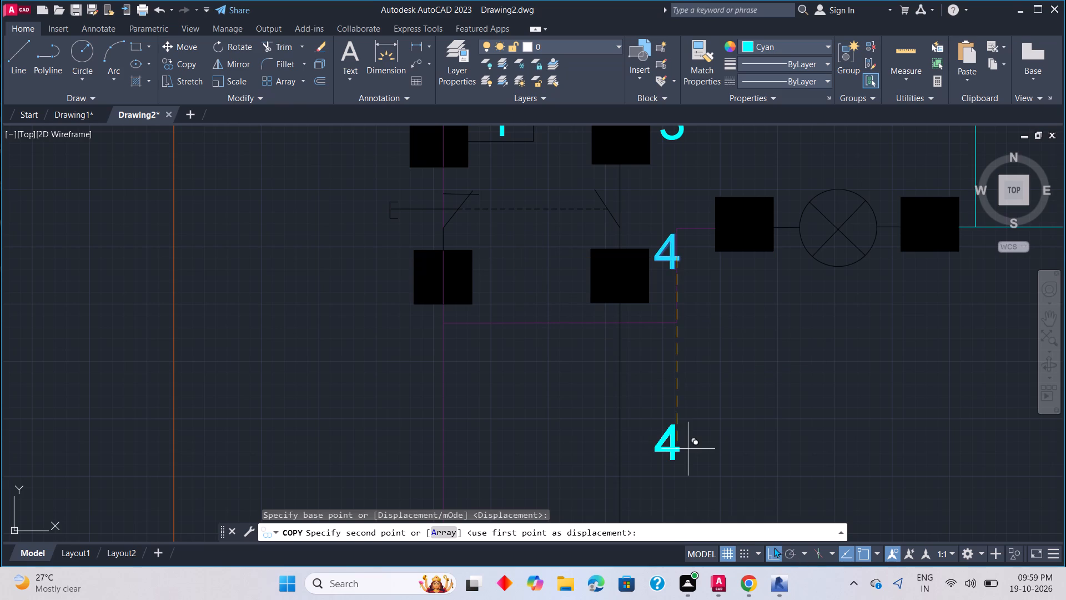
{"action": "left_click", "coordinate": [774, 547]}
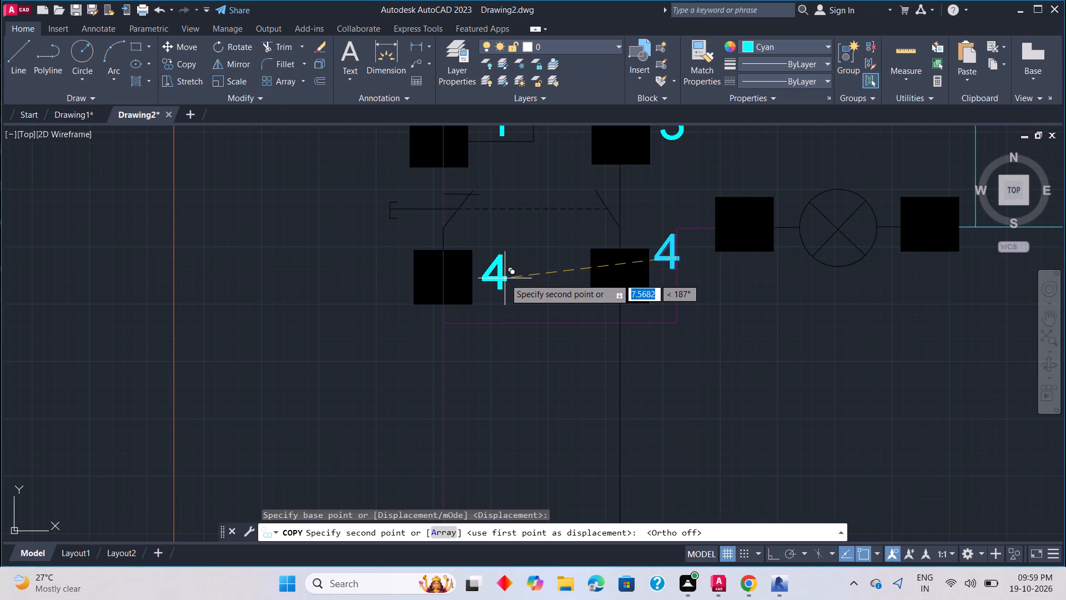
{"action": "left_click", "coordinate": [505, 278]}
Place copies of the label 4 above the adjacent lamp symbol and above each of its two side terminals.
{"action": "scroll", "coordinate": [631, 337], "scroll_direction": "down", "scroll_amount": 2}
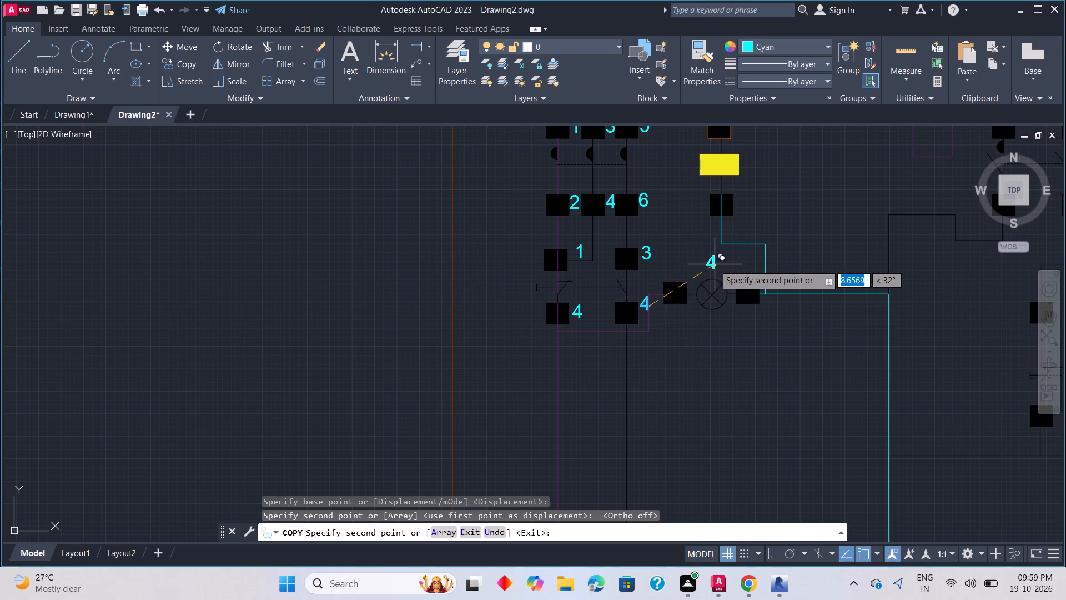
{"action": "scroll", "coordinate": [714, 264], "scroll_direction": "up", "scroll_amount": 3}
{"action": "left_click", "coordinate": [715, 281]}
{"action": "scroll", "coordinate": [739, 258], "scroll_direction": "down", "scroll_amount": 4}
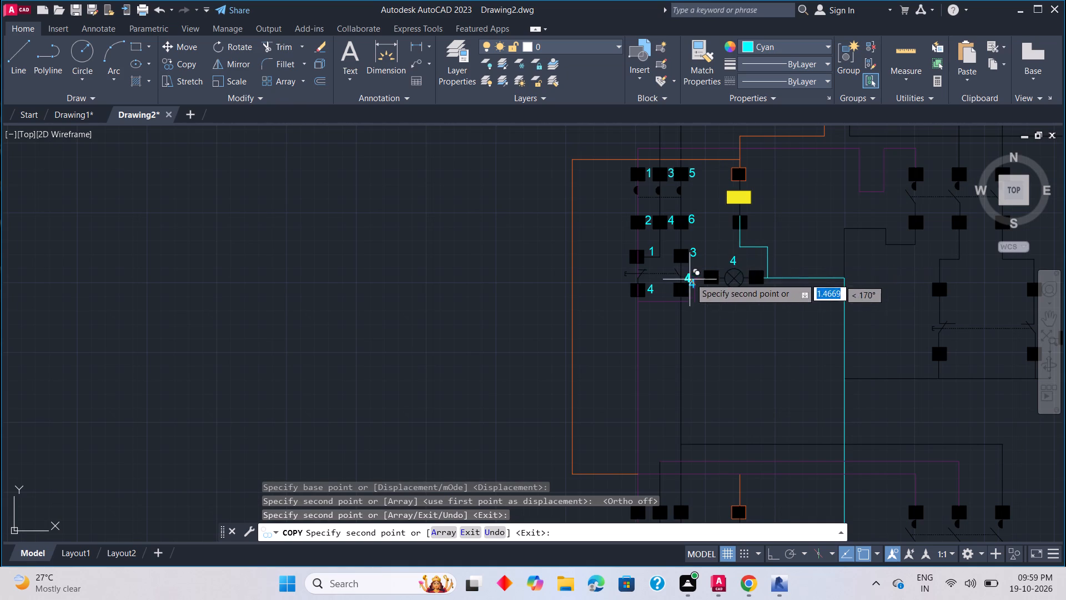
{"action": "scroll", "coordinate": [707, 257], "scroll_direction": "up", "scroll_amount": 2}
{"action": "left_click", "coordinate": [718, 267]}
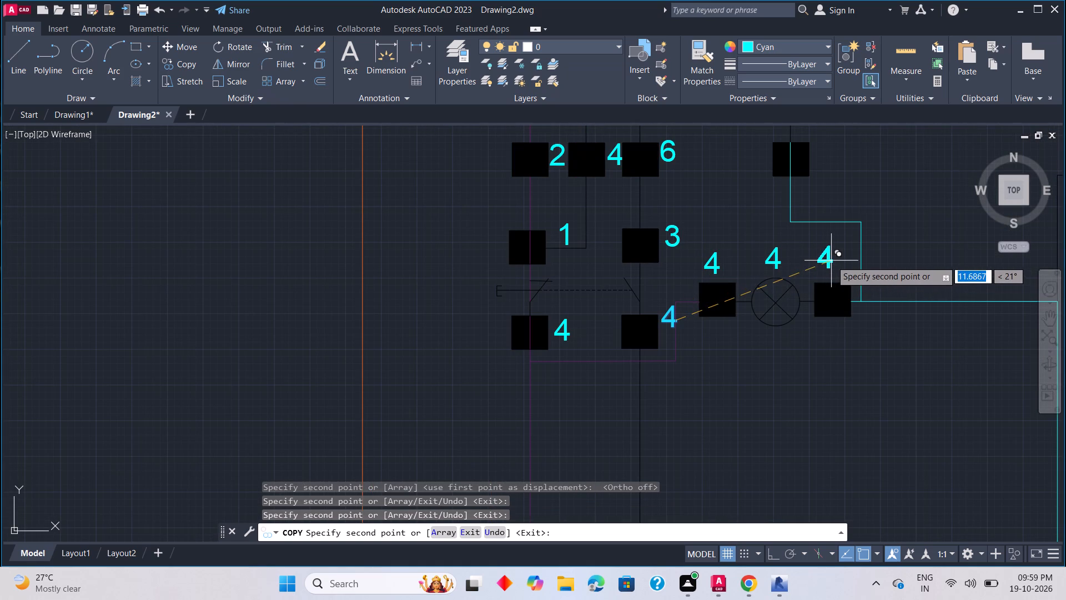
{"action": "left_click", "coordinate": [835, 264]}
Place copies of the label 4 beside the yellow component and beside the terminals directly above and below it.
{"action": "middle_click_drag", "start_coordinate": [803, 227], "coordinate": [819, 268]}
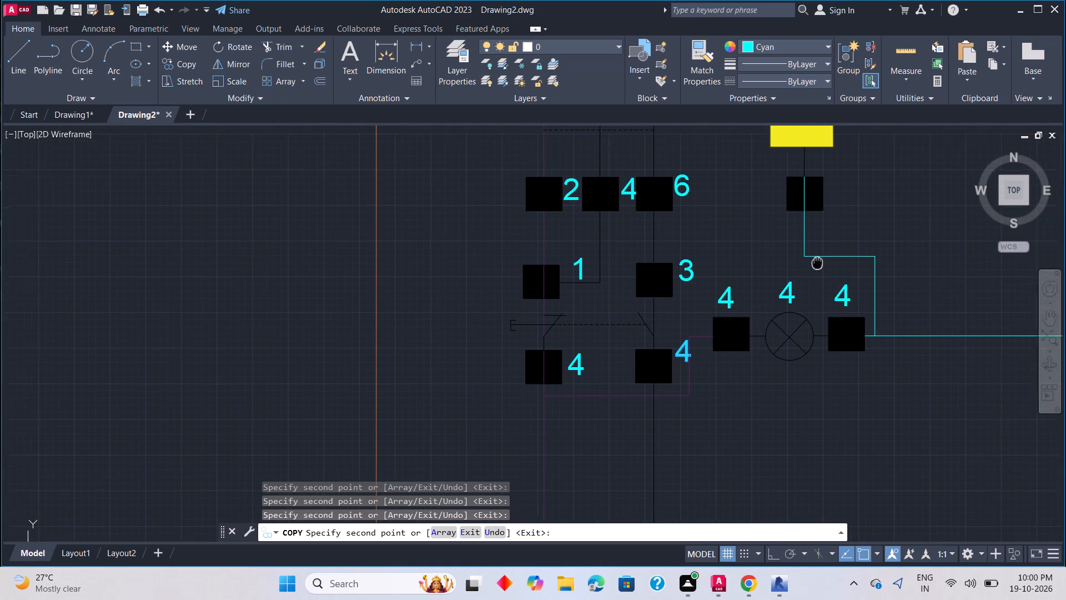
{"action": "middle_click_drag", "start_coordinate": [819, 268], "coordinate": [823, 292]}
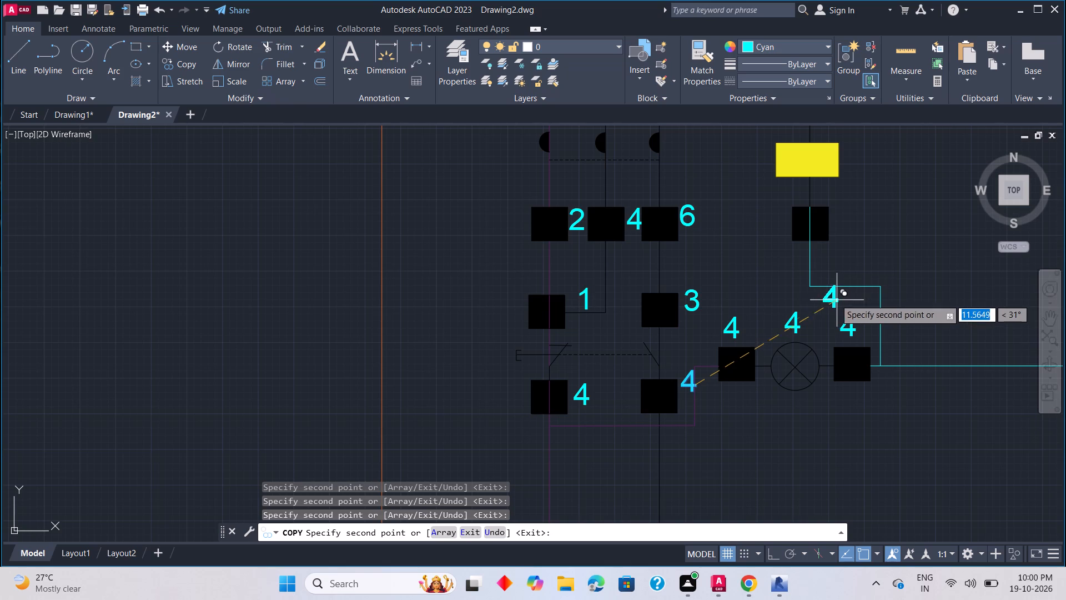
{"action": "scroll", "coordinate": [792, 235], "scroll_direction": "up", "scroll_amount": 2}
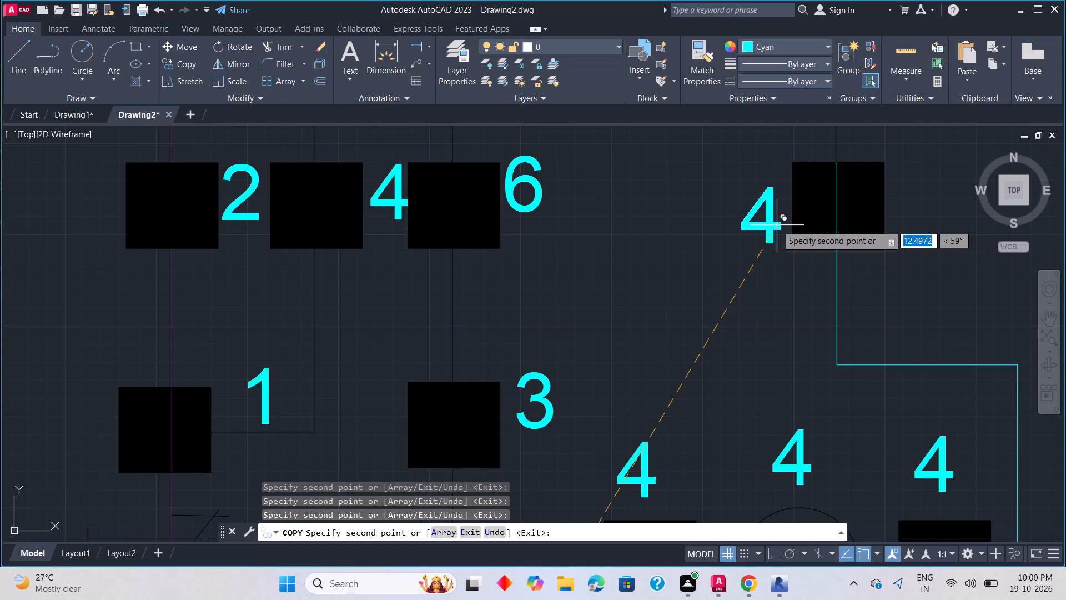
{"action": "left_click", "coordinate": [929, 216]}
{"action": "middle_click_drag", "start_coordinate": [909, 214], "coordinate": [792, 401]}
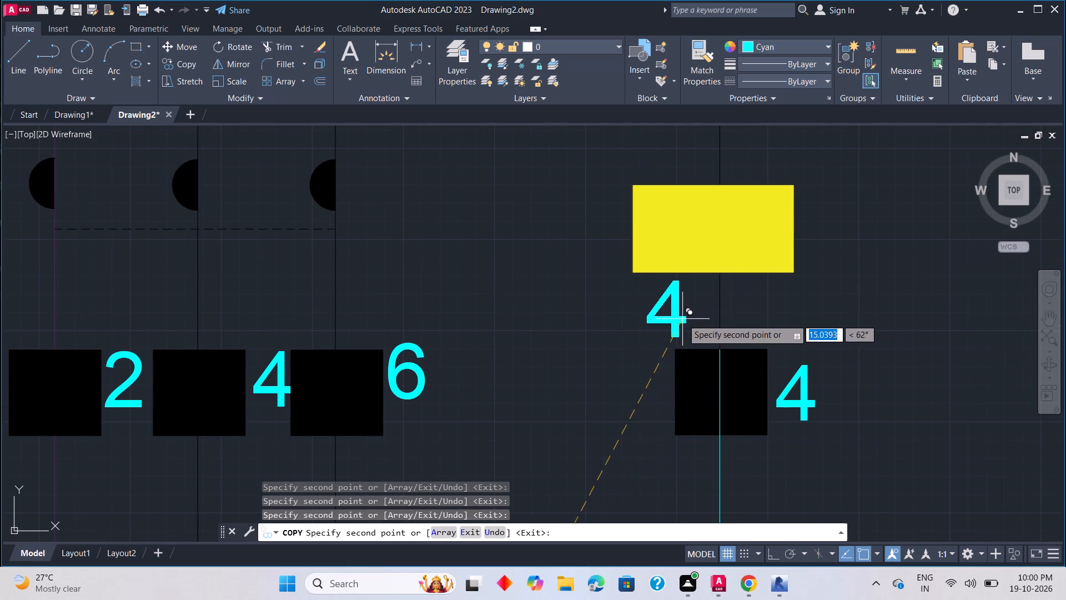
{"action": "left_click", "coordinate": [562, 238]}
{"action": "middle_click_drag", "start_coordinate": [666, 217], "coordinate": [593, 286]}
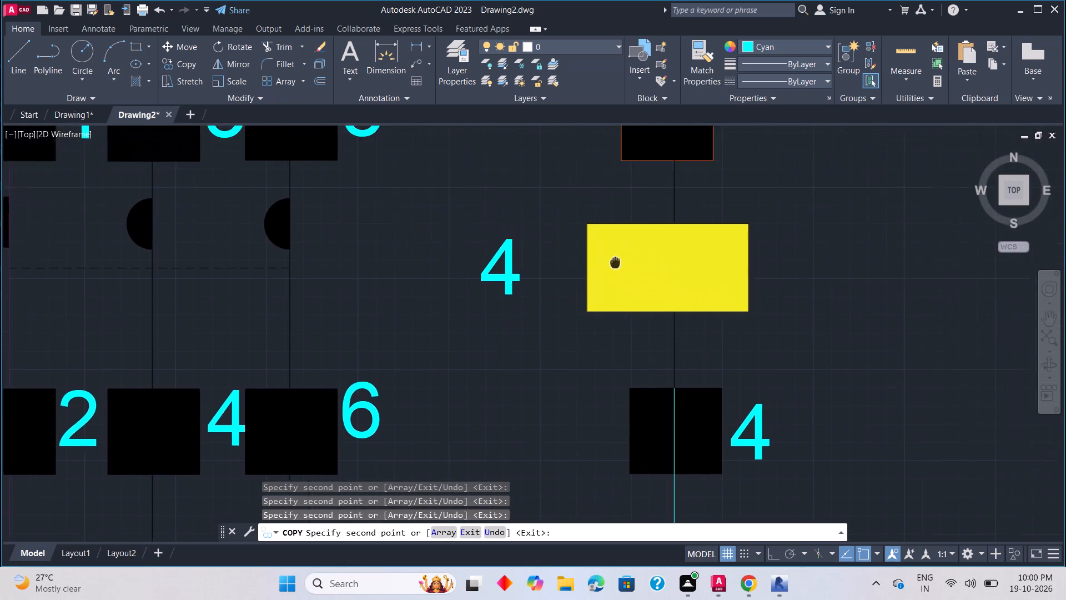
{"action": "middle_click_drag", "start_coordinate": [593, 286], "coordinate": [522, 387]}
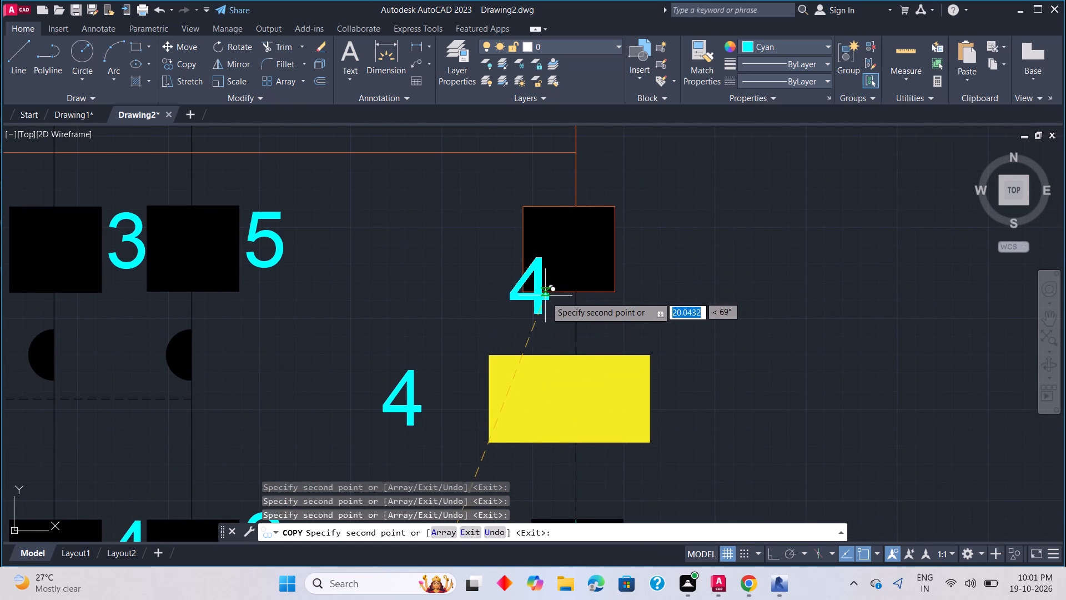
{"action": "scroll", "coordinate": [567, 323], "scroll_direction": "down", "scroll_amount": 3}
{"action": "scroll", "coordinate": [591, 317], "scroll_direction": "up", "scroll_amount": 2}
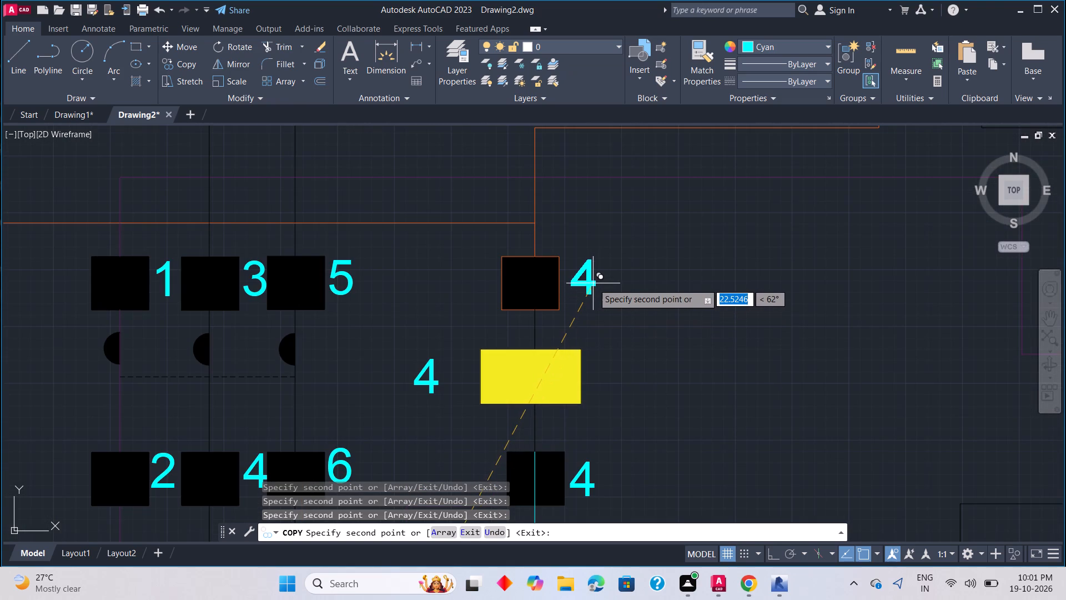
{"action": "left_click", "coordinate": [587, 289]}
Place copies of the label 4 beside the changeover switch's two lower terminals, its top terminal and left of its contact.
{"action": "scroll", "coordinate": [606, 276], "scroll_direction": "down", "scroll_amount": 4}
{"action": "scroll", "coordinate": [645, 255], "scroll_direction": "up", "scroll_amount": 2}
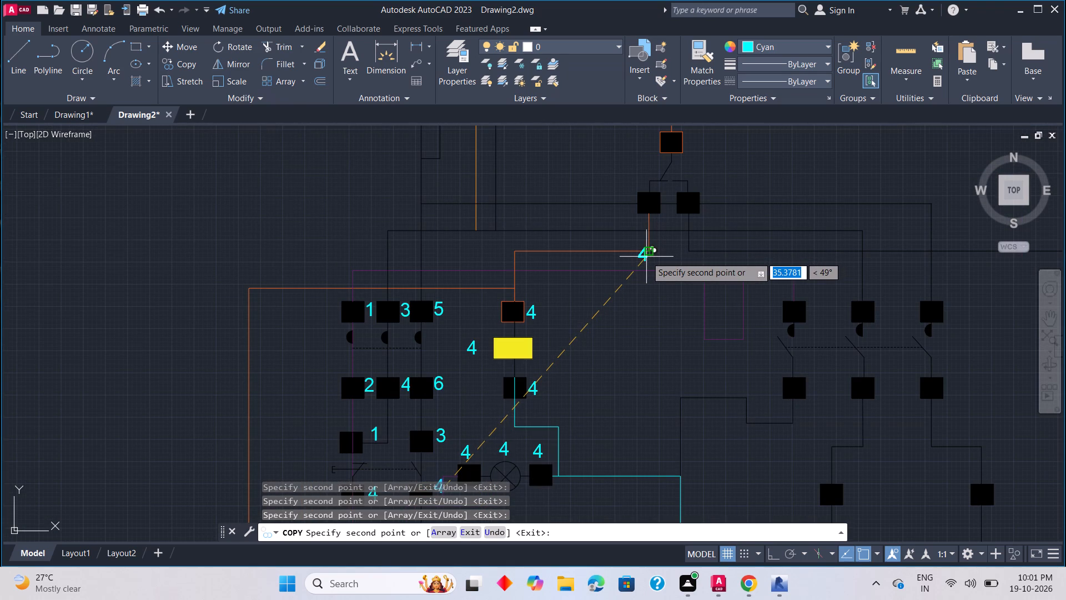
{"action": "scroll", "coordinate": [672, 211], "scroll_direction": "up", "scroll_amount": 3}
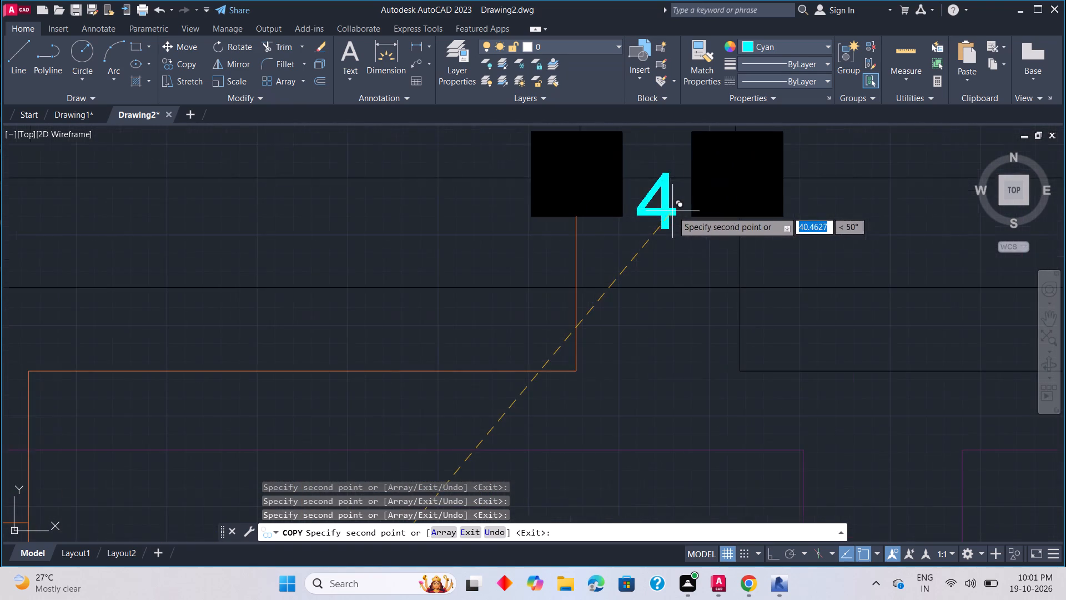
{"action": "scroll", "coordinate": [673, 211], "scroll_direction": "up", "scroll_amount": 1}
{"action": "middle_click_drag", "start_coordinate": [667, 201], "coordinate": [683, 253]}
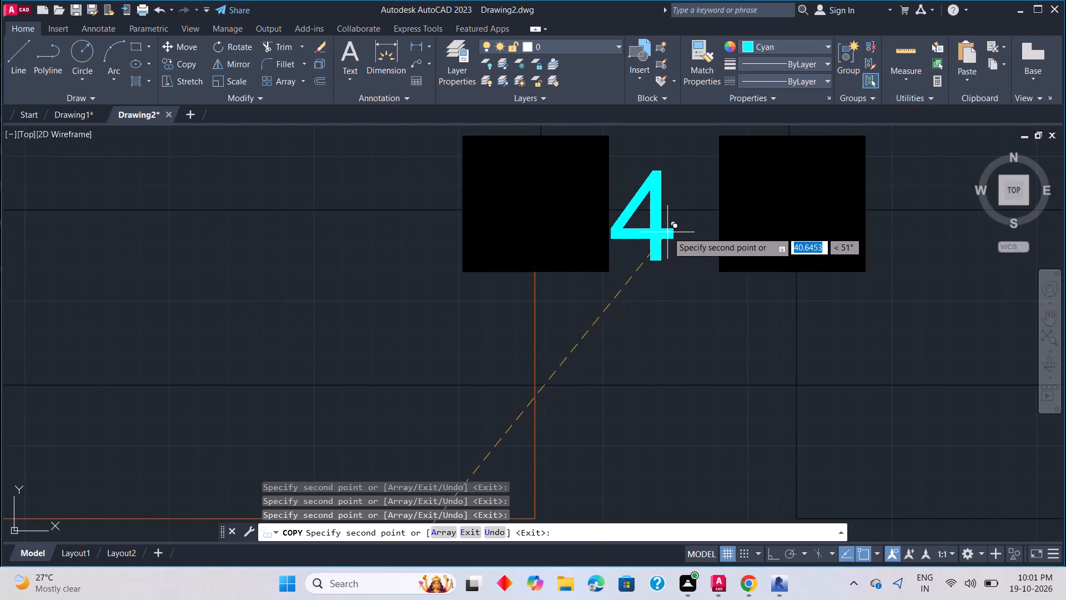
{"action": "left_click", "coordinate": [670, 213]}
{"action": "middle_click_drag", "start_coordinate": [850, 204], "coordinate": [661, 249]}
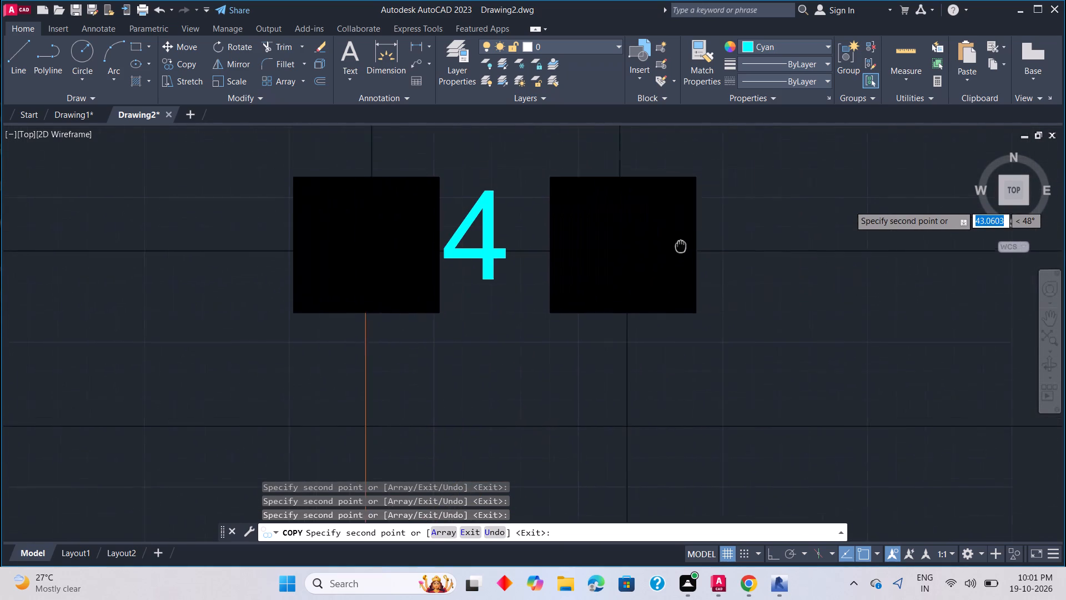
{"action": "middle_click_drag", "start_coordinate": [661, 249], "coordinate": [636, 249]}
{"action": "left_click", "coordinate": [722, 252]}
{"action": "scroll", "coordinate": [704, 239], "scroll_direction": "down", "scroll_amount": 3}
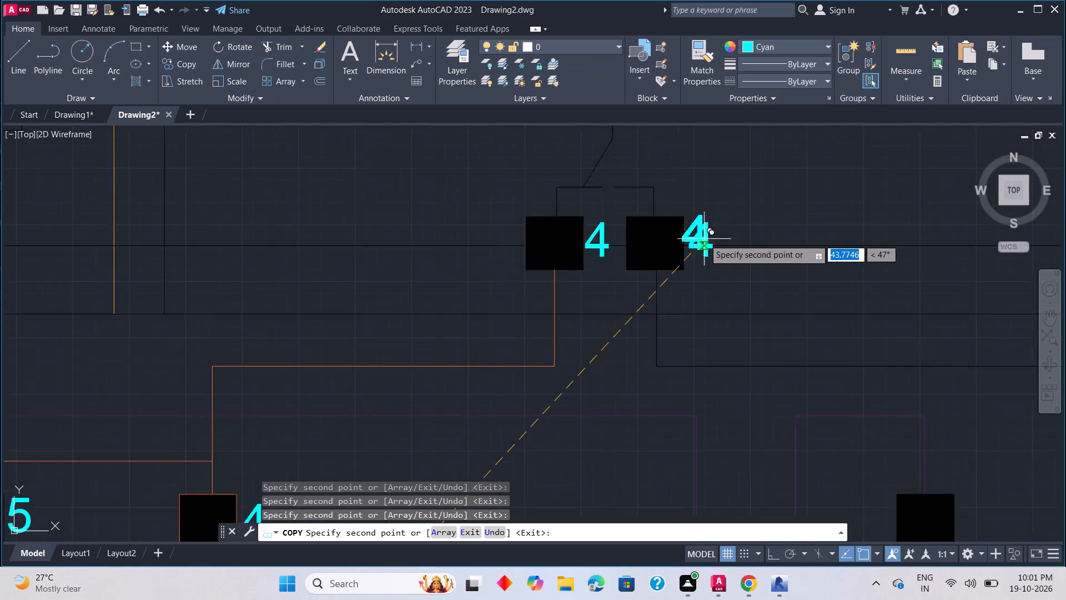
{"action": "middle_click_drag", "start_coordinate": [693, 234], "coordinate": [727, 408]}
{"action": "scroll", "coordinate": [722, 358], "scroll_direction": "up", "scroll_amount": 2}
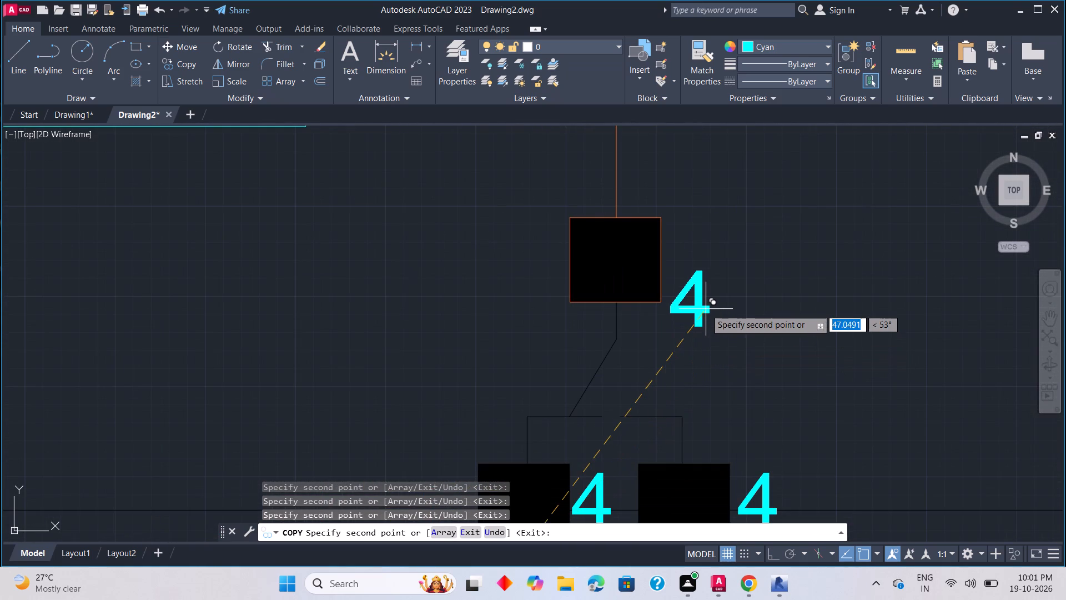
{"action": "left_click", "coordinate": [705, 264]}
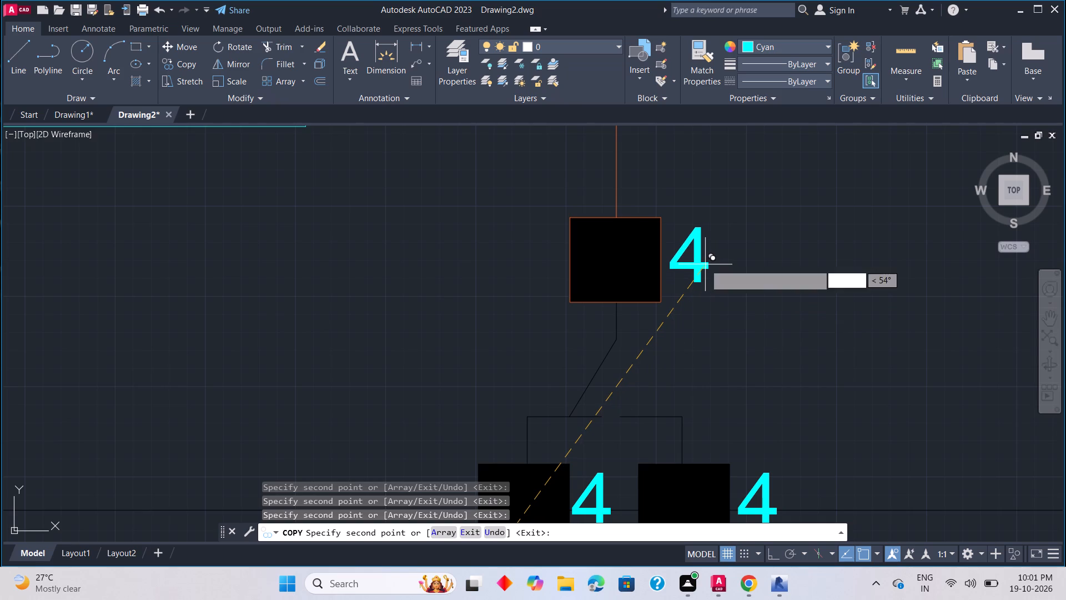
{"action": "scroll", "coordinate": [692, 323], "scroll_direction": "down", "scroll_amount": 1}
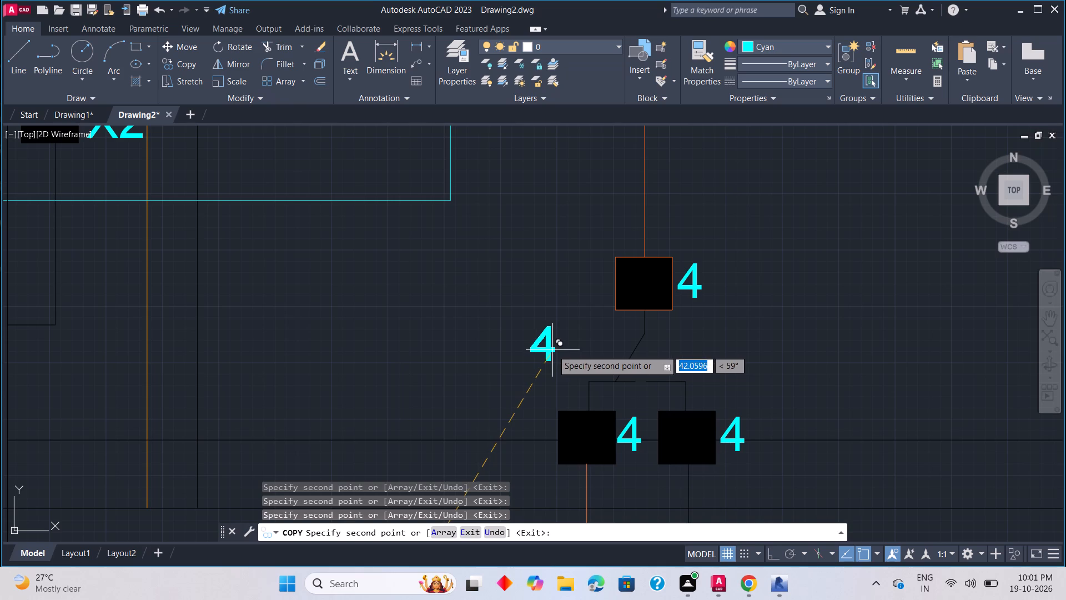
{"action": "left_click", "coordinate": [552, 350]}
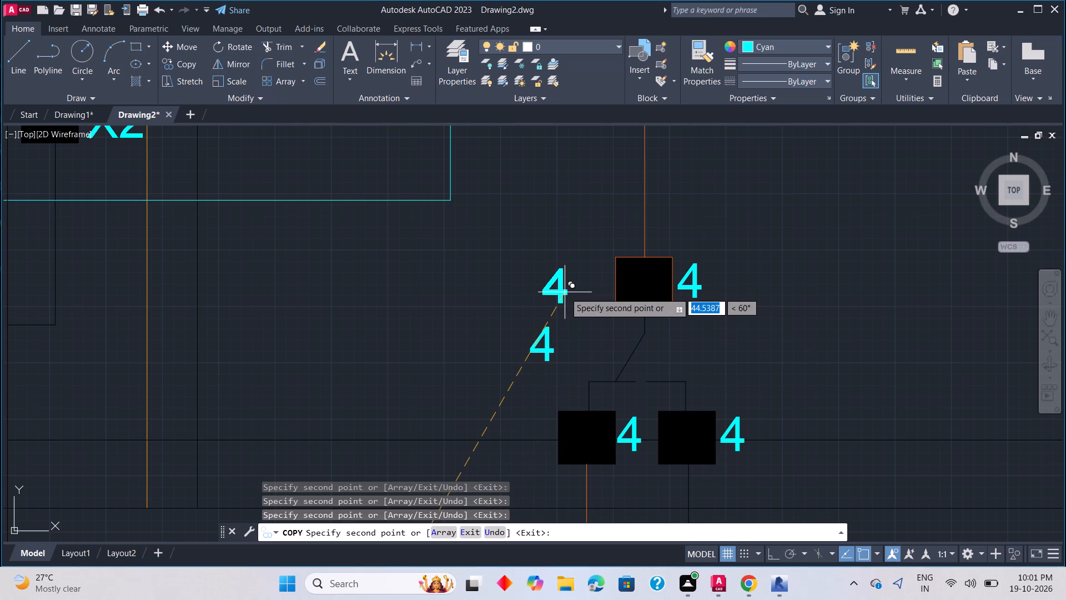
Place copies of the label 4 beside the three upper terminals of the right-hand three-pole switch.
{"action": "scroll", "coordinate": [561, 294], "scroll_direction": "down", "scroll_amount": 4}
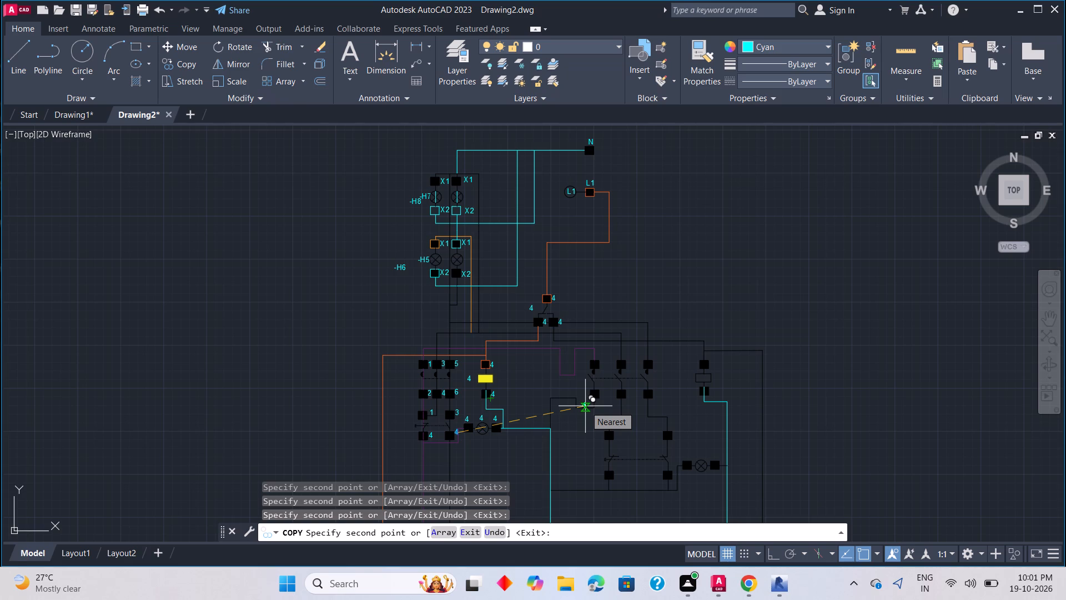
{"action": "scroll", "coordinate": [601, 379], "scroll_direction": "up", "scroll_amount": 2}
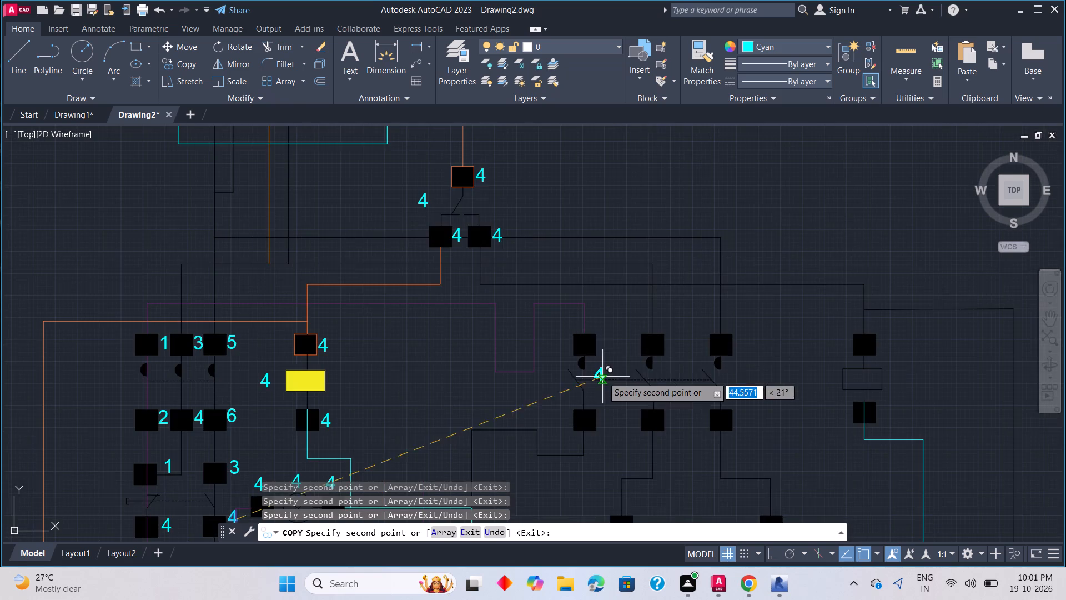
{"action": "scroll", "coordinate": [607, 359], "scroll_direction": "up", "scroll_amount": 3}
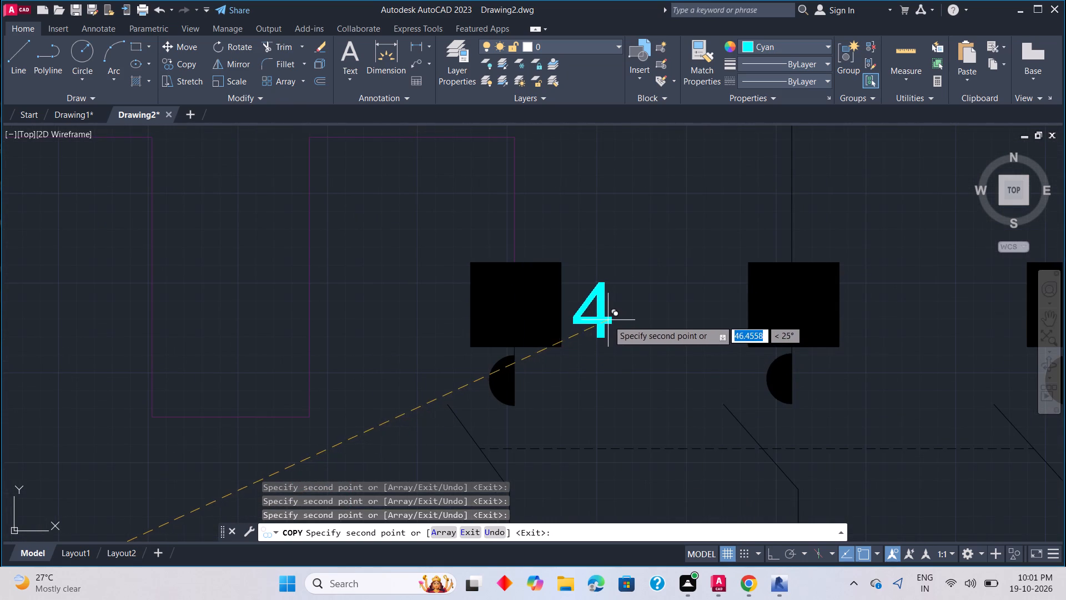
{"action": "left_click", "coordinate": [608, 320]}
{"action": "left_click", "coordinate": [883, 324]}
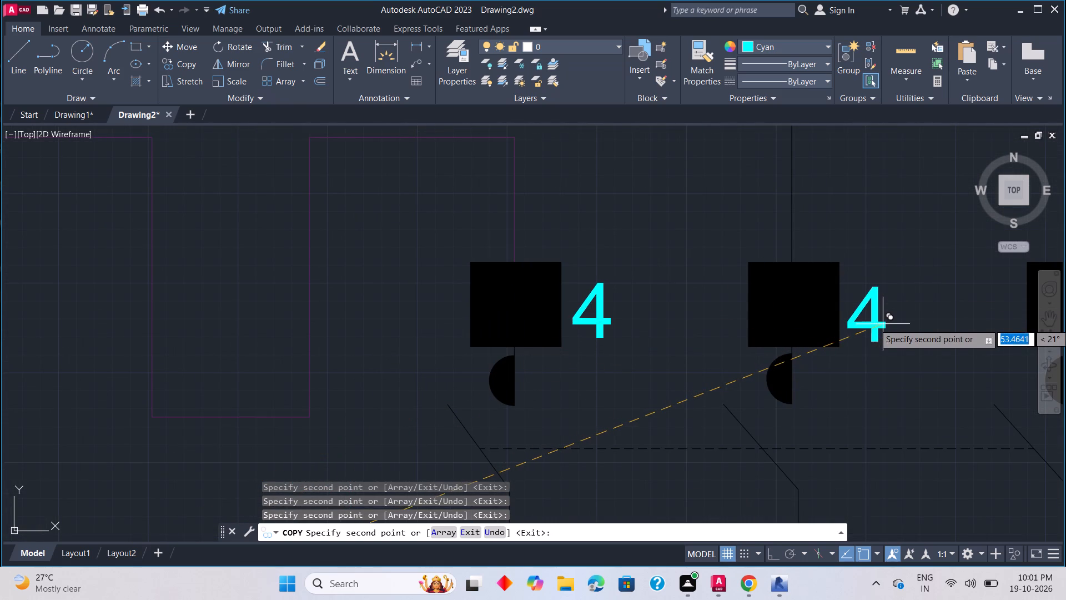
{"action": "middle_click_drag", "start_coordinate": [887, 329], "coordinate": [580, 347]}
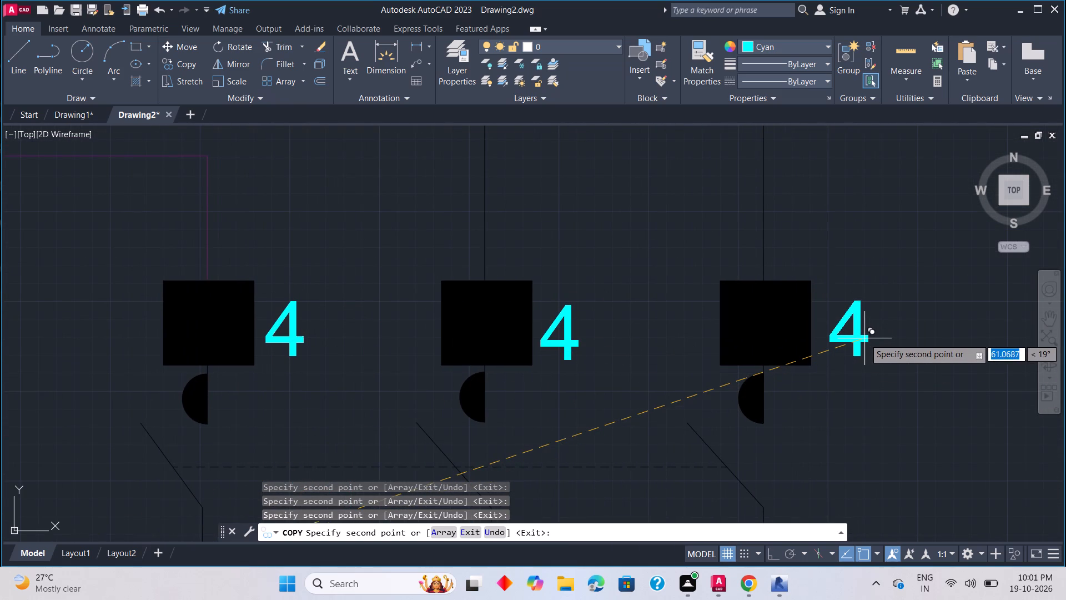
{"action": "left_click", "coordinate": [863, 338]}
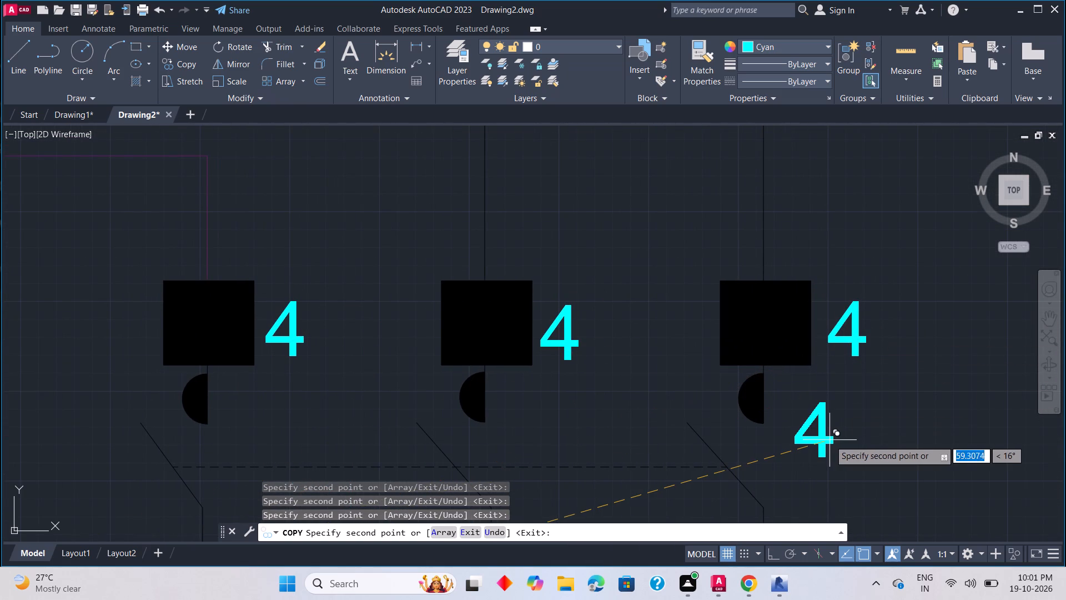
Place copies of the label 4 beside the right-hand three-pole switch's three lower terminals and left of its contacts.
{"action": "middle_click_drag", "start_coordinate": [787, 491], "coordinate": [833, 268]}
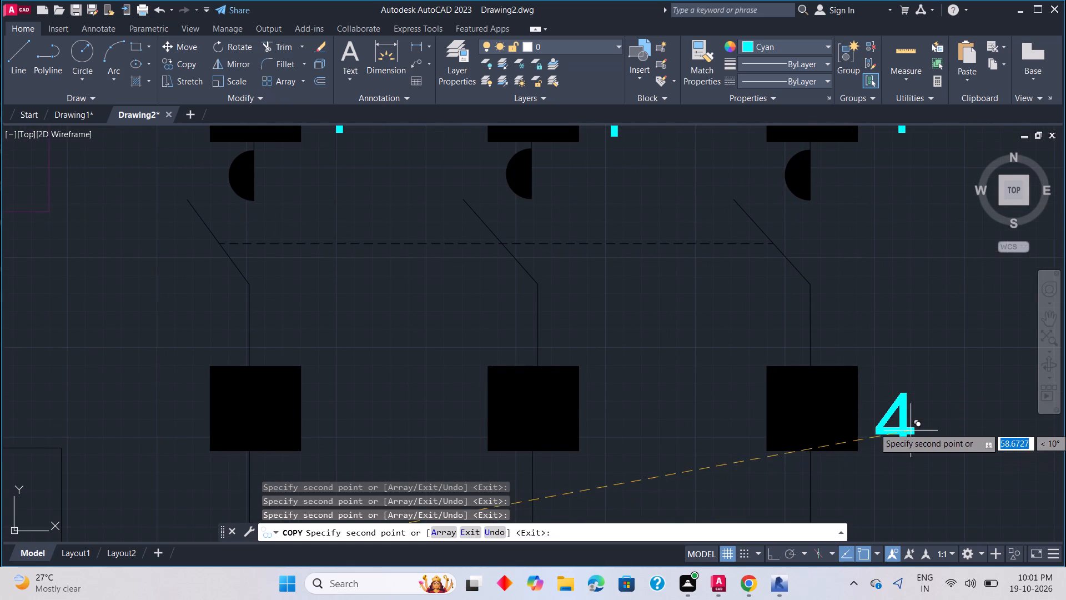
{"action": "left_click", "coordinate": [906, 414]}
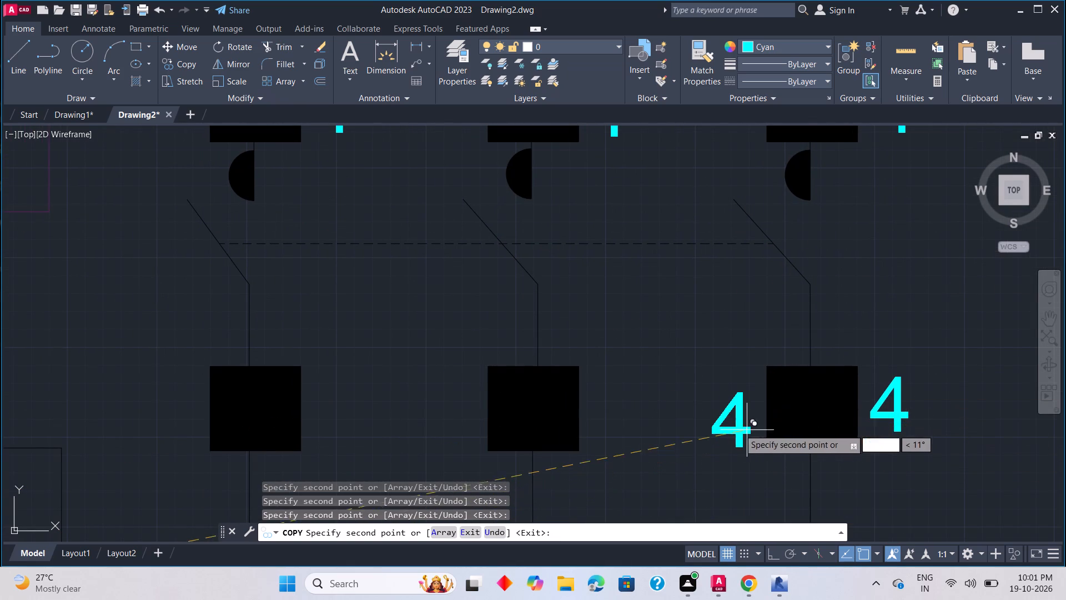
{"action": "left_click", "coordinate": [633, 418]}
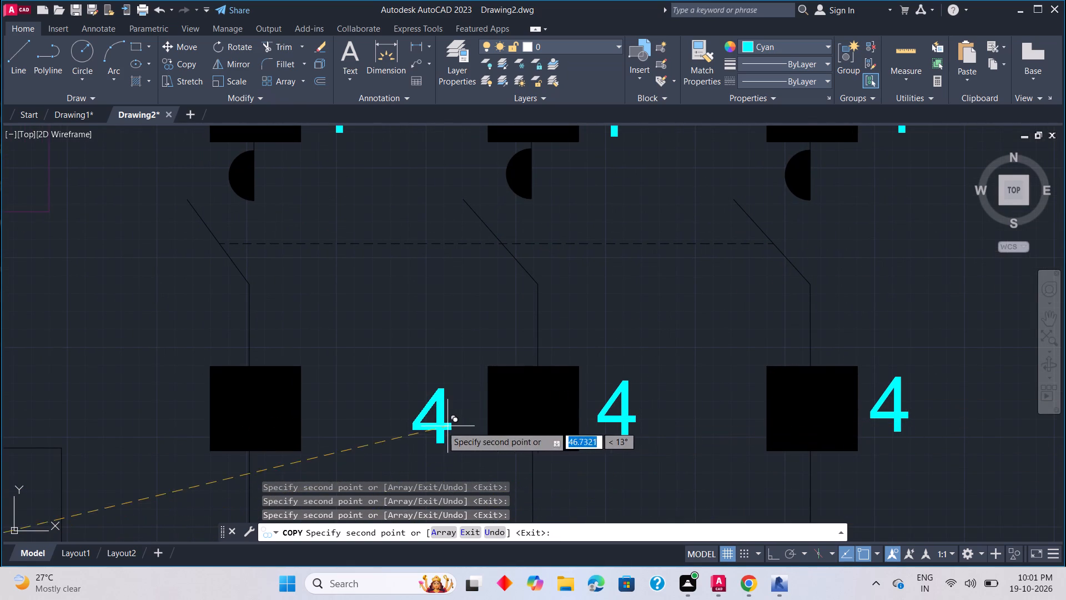
{"action": "left_click", "coordinate": [358, 421]}
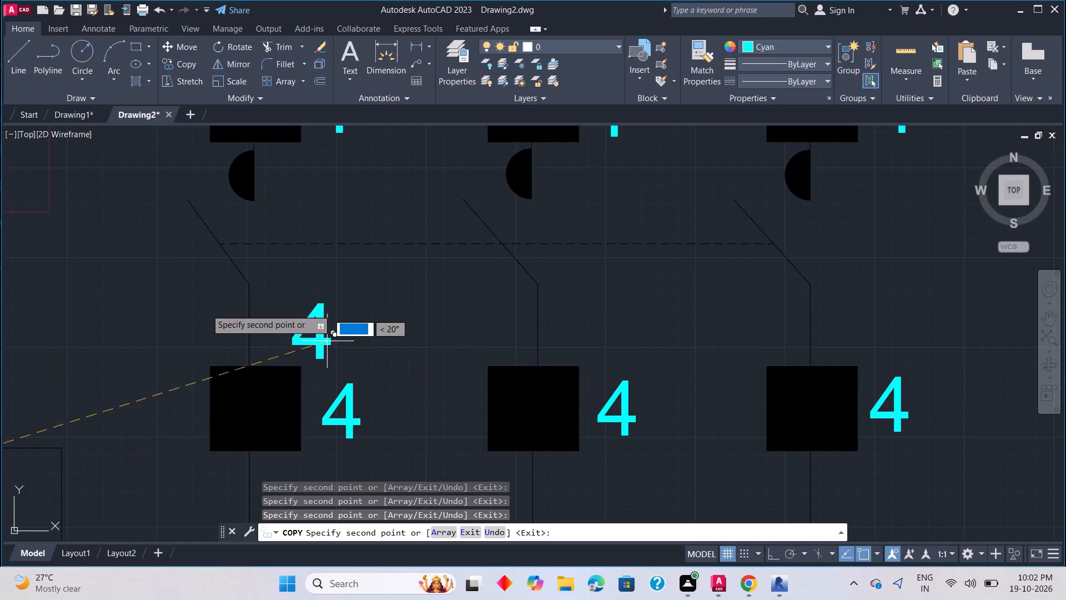
{"action": "middle_click_drag", "start_coordinate": [184, 301], "coordinate": [461, 311]}
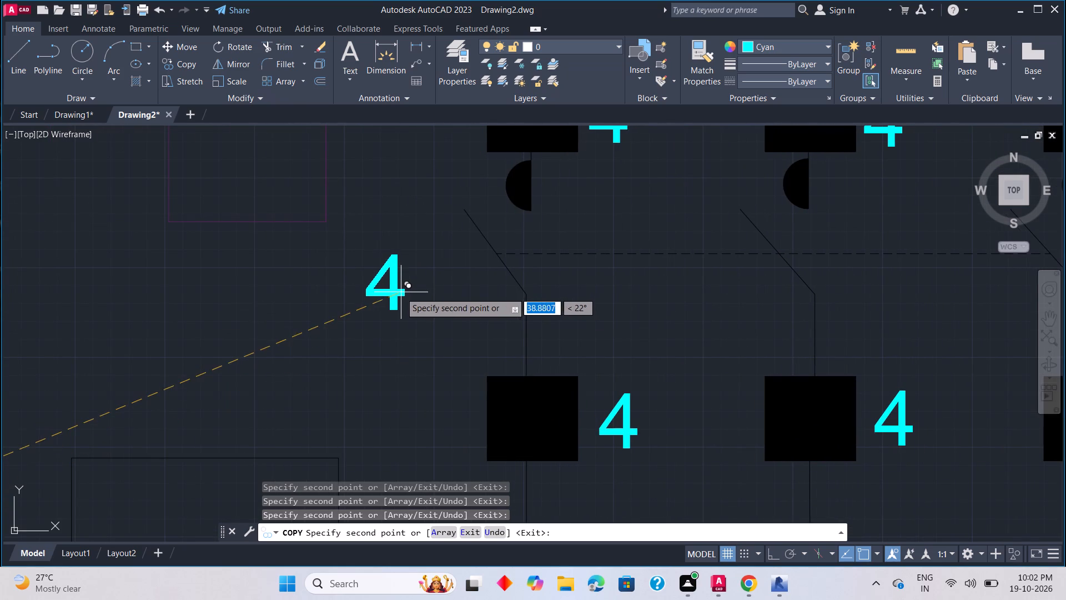
{"action": "left_click", "coordinate": [385, 292]}
Place copies of the label 4 beside the two upper terminals of the two-pole switch below the right-hand three-pole switch.
{"action": "scroll", "coordinate": [452, 385], "scroll_direction": "down", "scroll_amount": 1}
{"action": "middle_click_drag", "start_coordinate": [559, 417], "coordinate": [531, 354]}
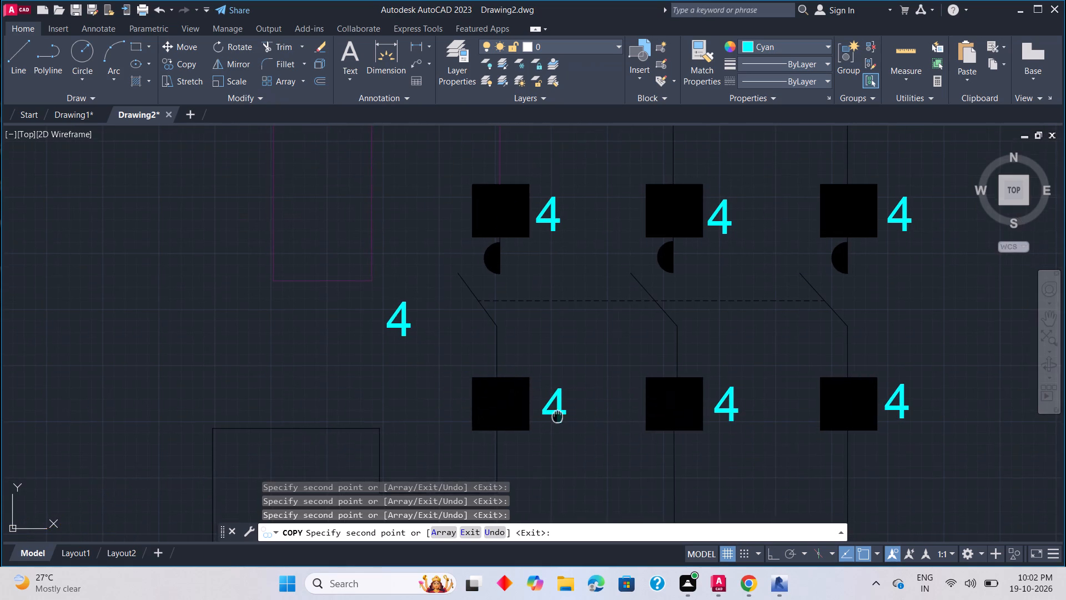
{"action": "middle_click_drag", "start_coordinate": [531, 354], "coordinate": [472, 232]}
{"action": "middle_click_drag", "start_coordinate": [539, 462], "coordinate": [509, 364]}
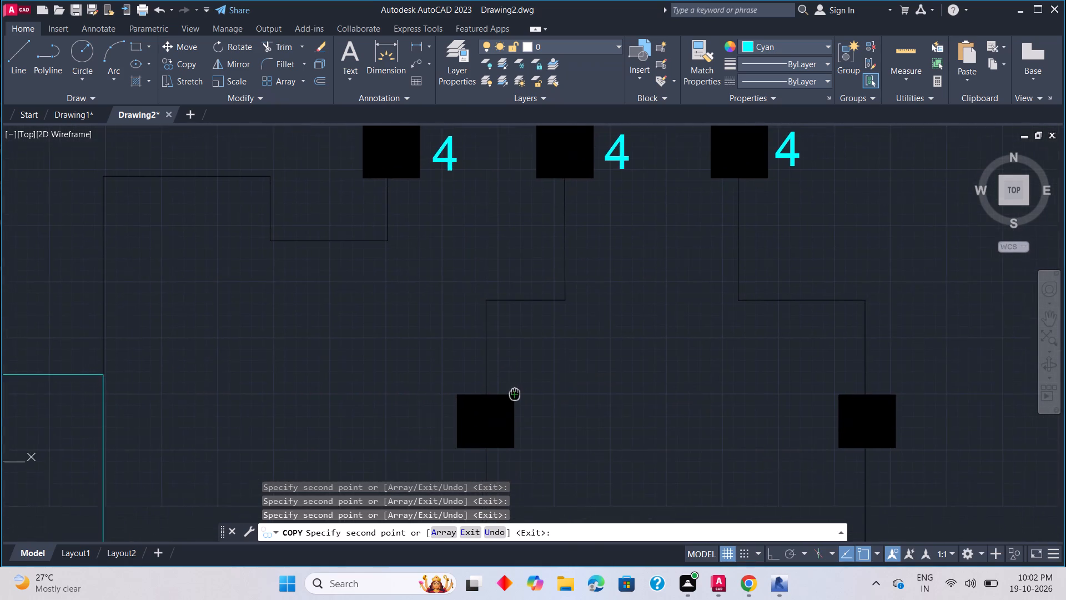
{"action": "middle_click_drag", "start_coordinate": [509, 364], "coordinate": [505, 346]}
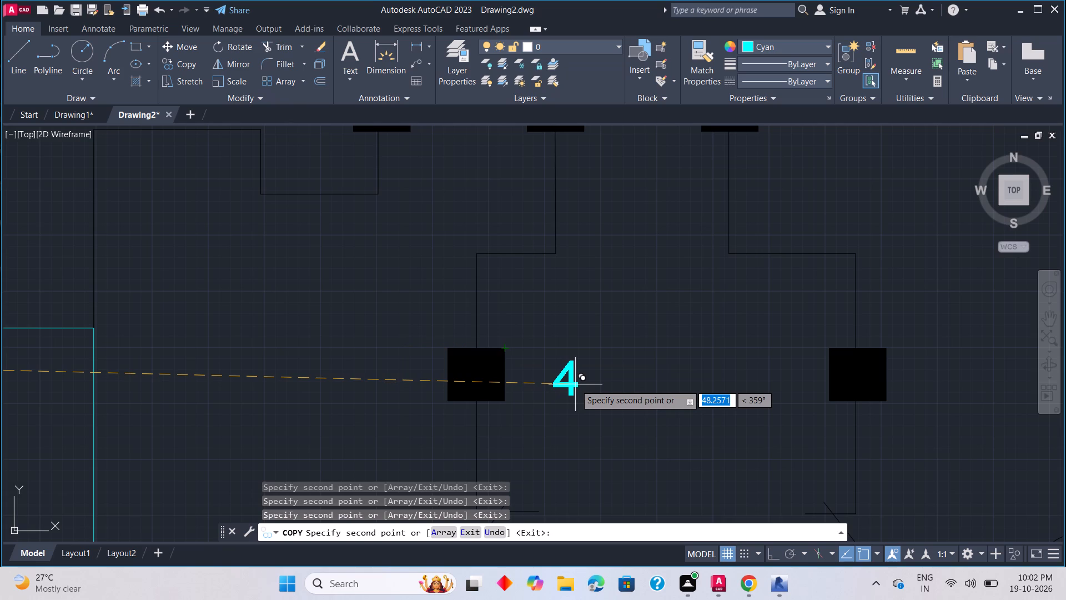
{"action": "left_click", "coordinate": [544, 379]}
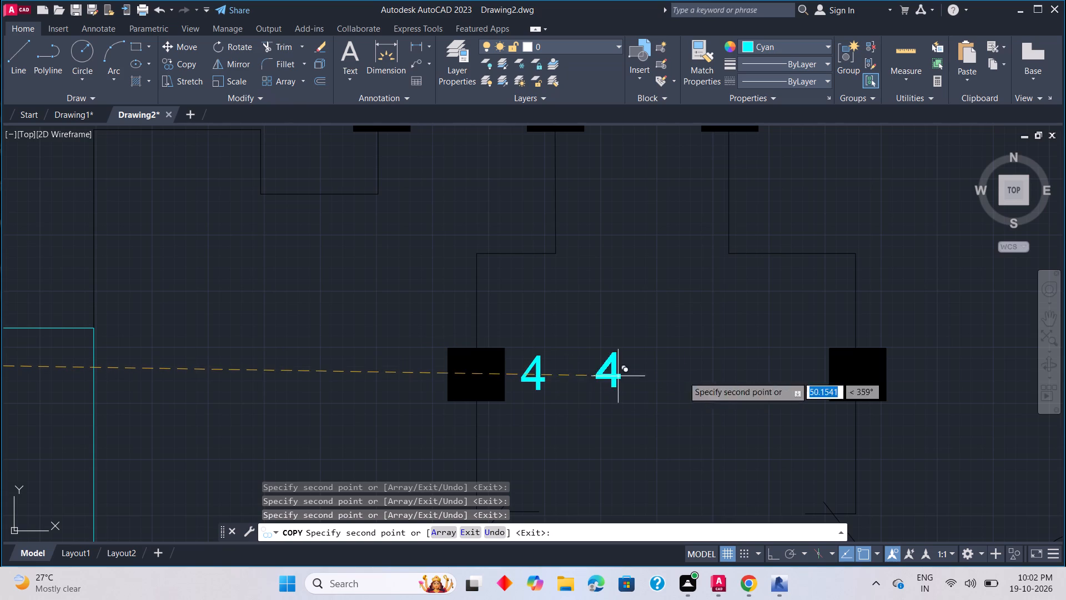
{"action": "left_click", "coordinate": [919, 378]}
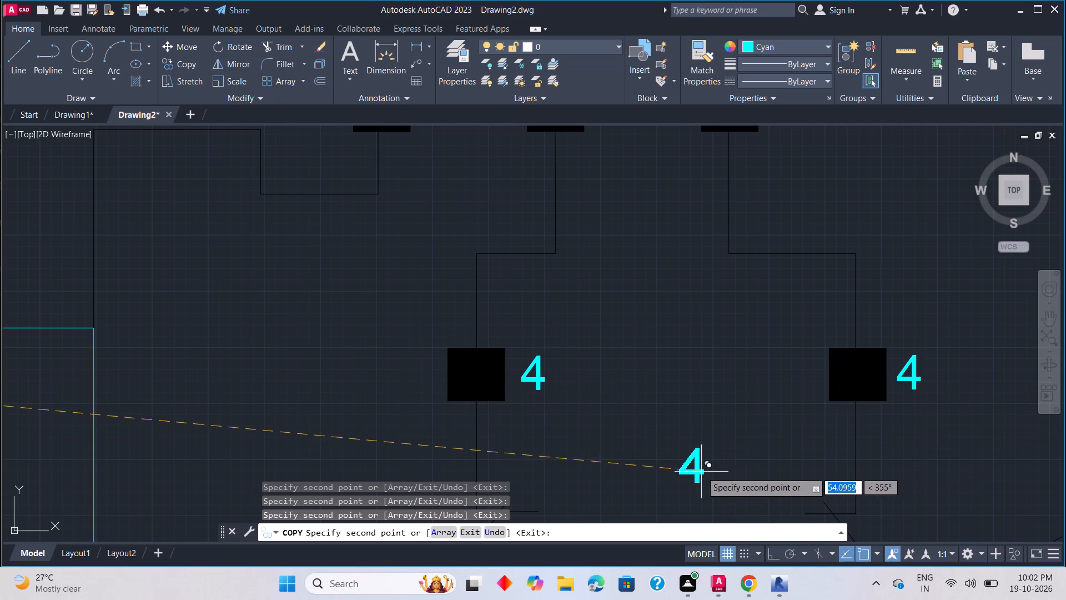
Place copies of the label 4 beside the two lower terminals of the two-pole switch below the right-hand three-pole switch.
{"action": "middle_click_drag", "start_coordinate": [701, 470], "coordinate": [687, 304]}
{"action": "scroll", "coordinate": [527, 414], "scroll_direction": "down", "scroll_amount": 1}
{"action": "middle_click_drag", "start_coordinate": [518, 445], "coordinate": [557, 376]}
{"action": "scroll", "coordinate": [557, 382], "scroll_direction": "up", "scroll_amount": 2}
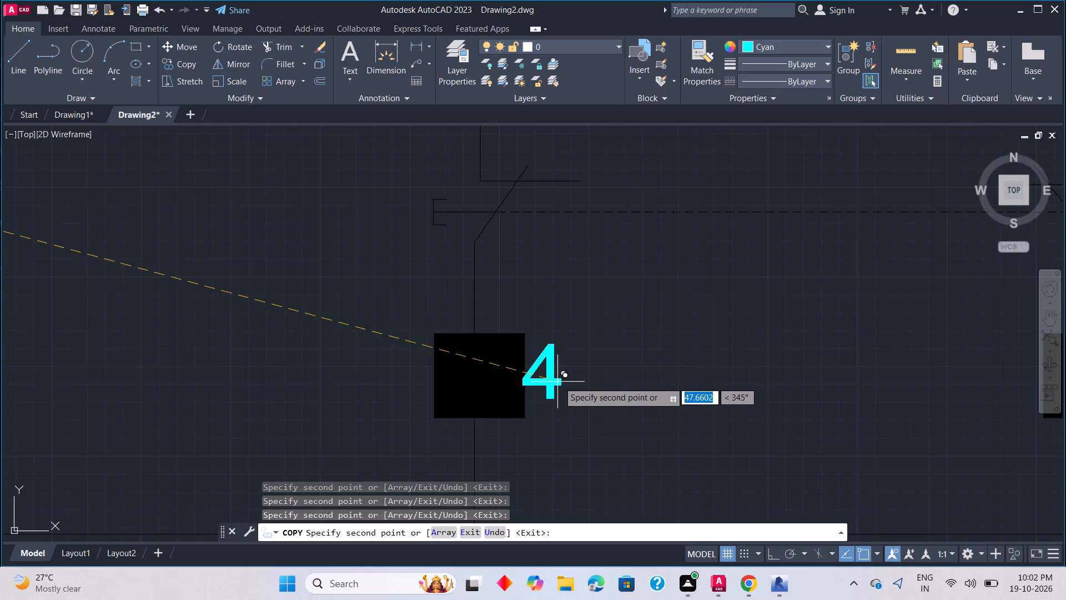
{"action": "left_click", "coordinate": [579, 387]}
{"action": "scroll", "coordinate": [698, 401], "scroll_direction": "down", "scroll_amount": 1}
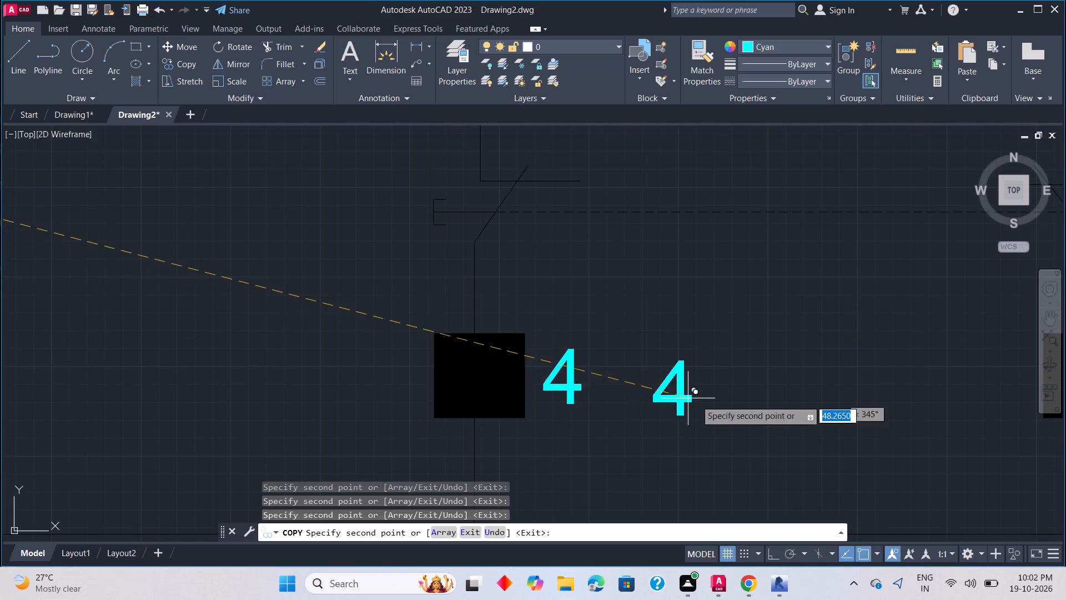
{"action": "scroll", "coordinate": [699, 401], "scroll_direction": "down", "scroll_amount": 1}
{"action": "middle_click_drag", "start_coordinate": [744, 411], "coordinate": [500, 407]}
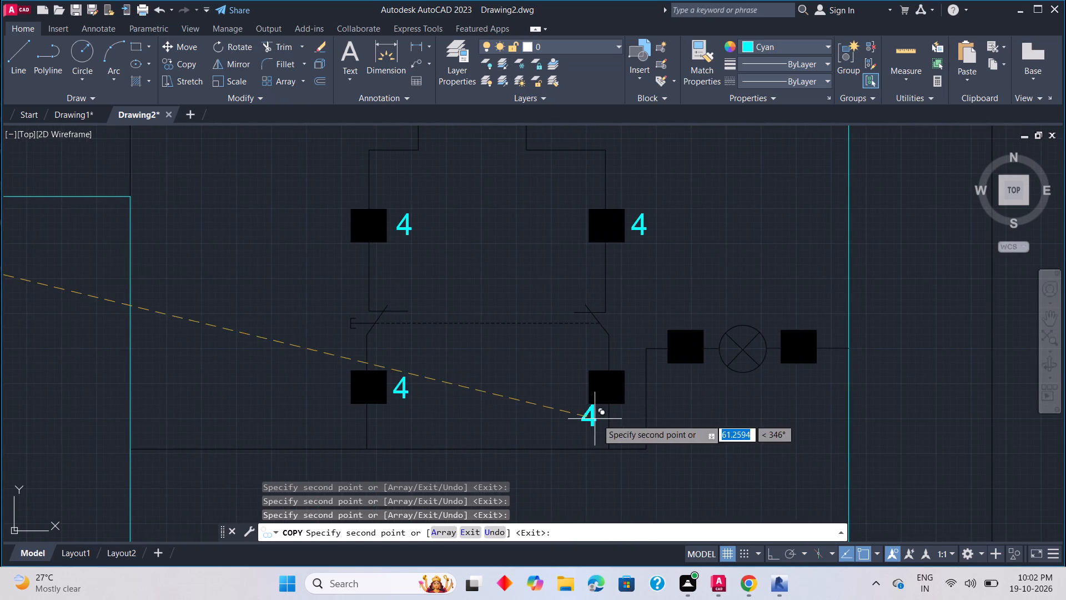
{"action": "scroll", "coordinate": [616, 411], "scroll_direction": "up", "scroll_amount": 2}
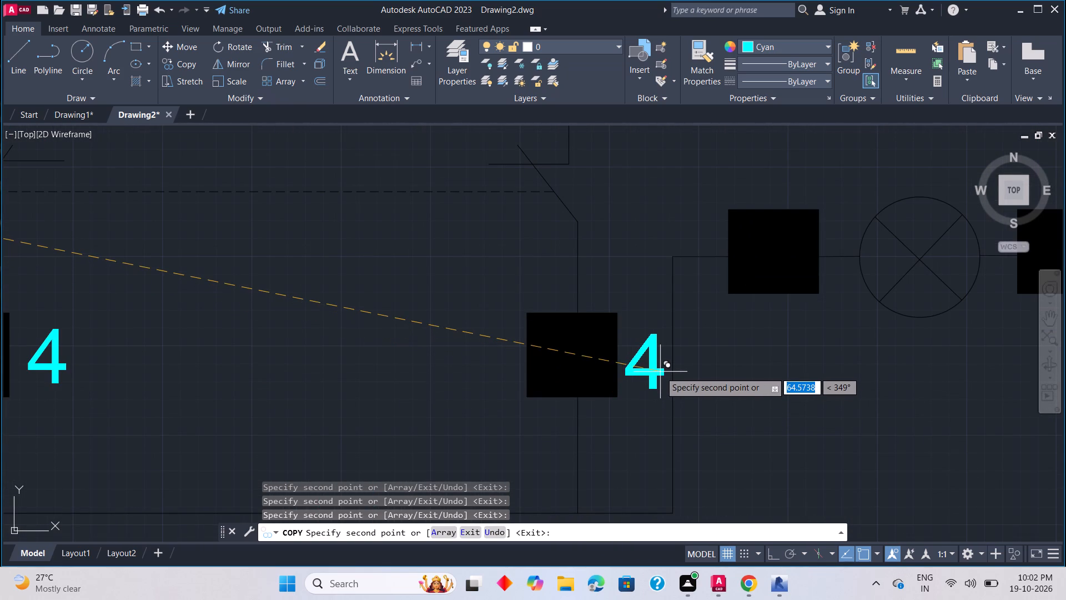
{"action": "left_click", "coordinate": [660, 372]}
Place copies of the label 4 above the lamp beside the right-hand two-pole switch and above both its terminals.
{"action": "scroll", "coordinate": [712, 391], "scroll_direction": "down", "scroll_amount": 1}
{"action": "middle_click_drag", "start_coordinate": [712, 391], "coordinate": [451, 459]}
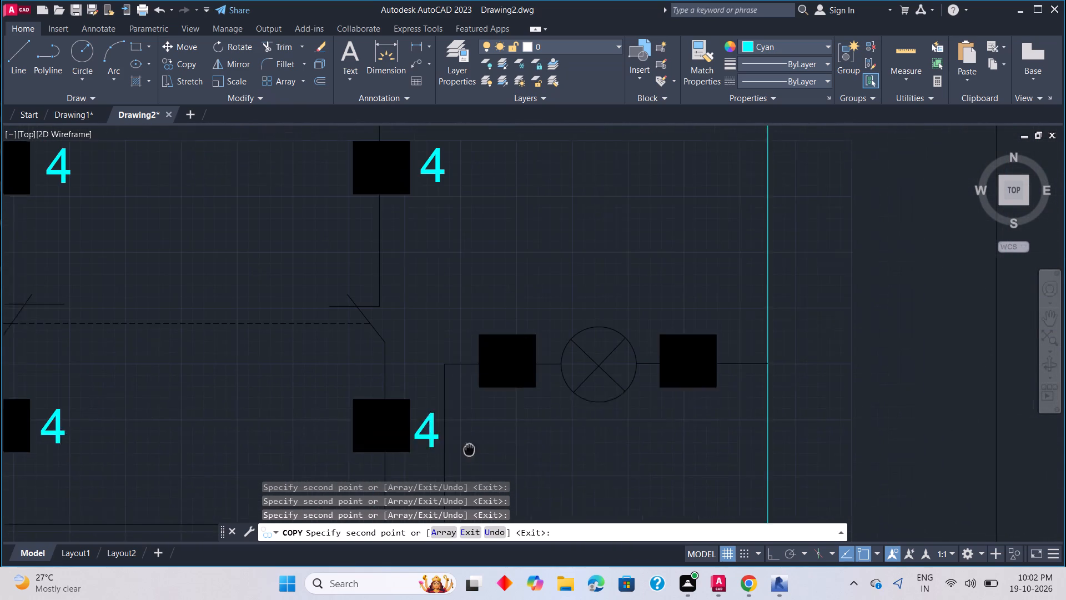
{"action": "middle_click_drag", "start_coordinate": [451, 459], "coordinate": [451, 458]}
{"action": "scroll", "coordinate": [498, 368], "scroll_direction": "up", "scroll_amount": 1}
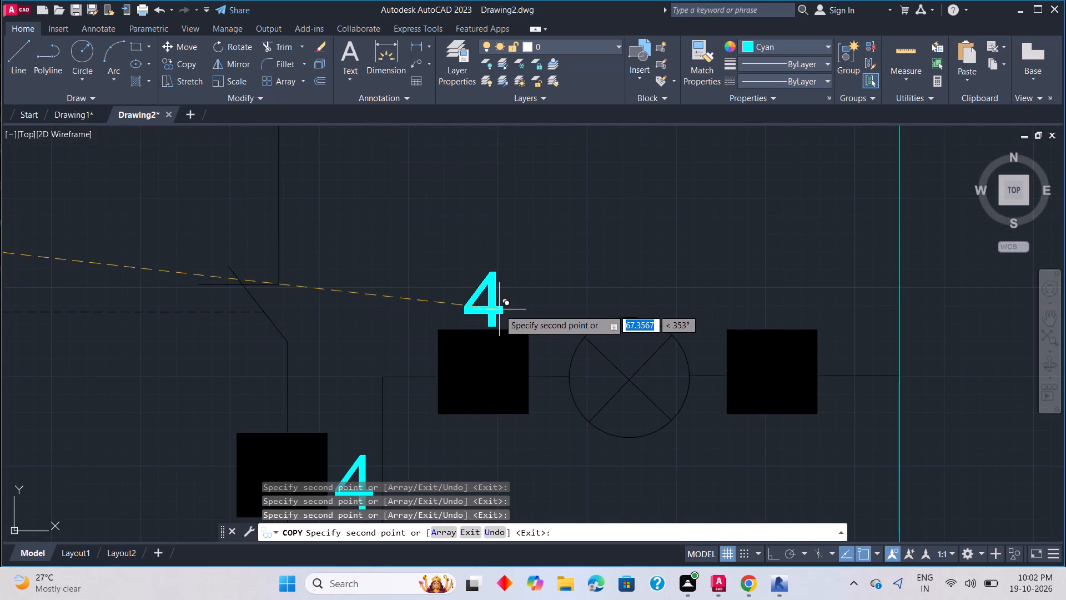
{"action": "left_click", "coordinate": [497, 306]}
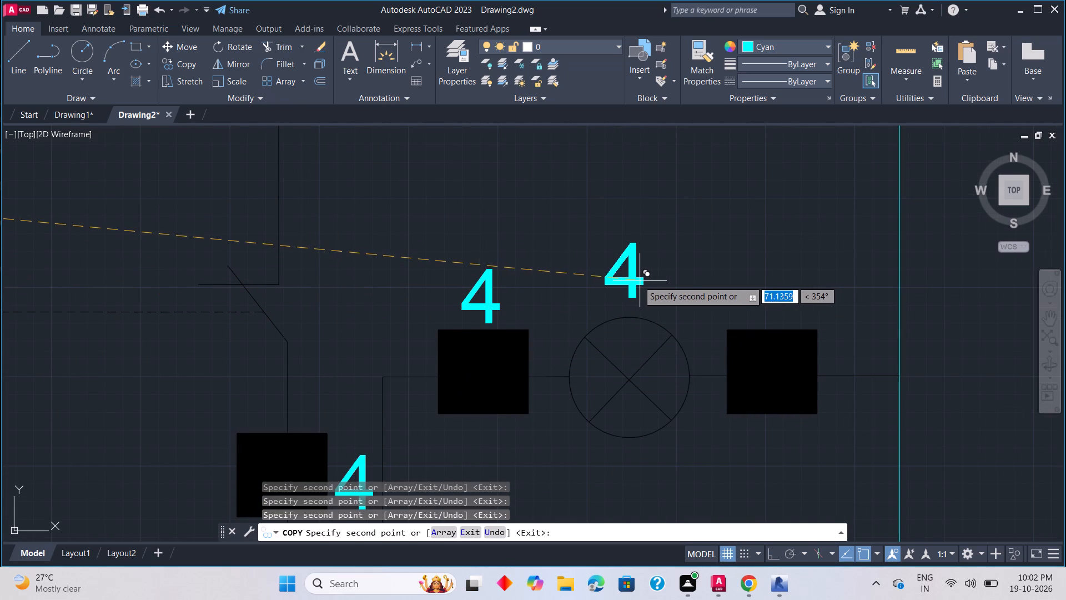
{"action": "left_click", "coordinate": [628, 279]}
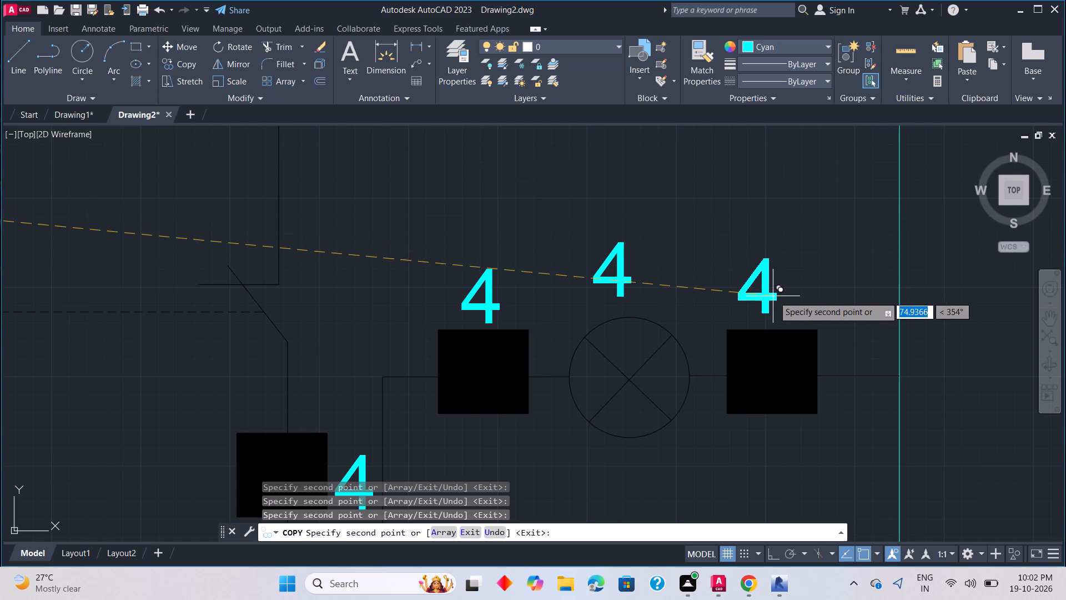
{"action": "left_click", "coordinate": [780, 304]}
Place copies of the label 4 beside the far-right rectangular component's upper and lower terminals and left of its rectangle.
{"action": "scroll", "coordinate": [812, 301], "scroll_direction": "down", "scroll_amount": 1}
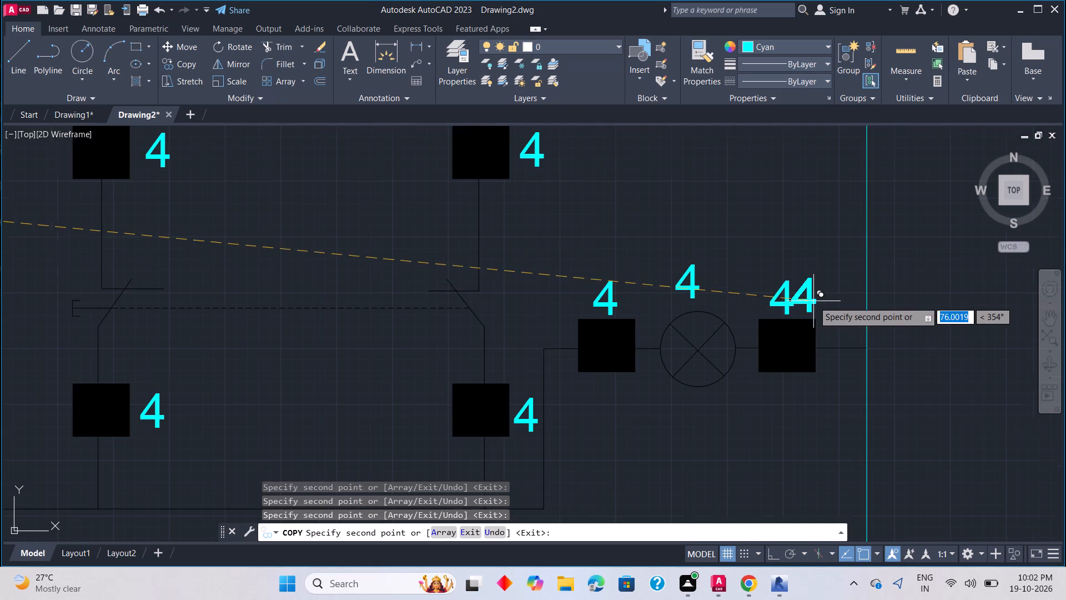
{"action": "middle_click_drag", "start_coordinate": [816, 300], "coordinate": [442, 337]}
{"action": "scroll", "coordinate": [461, 331], "scroll_direction": "down", "scroll_amount": 3}
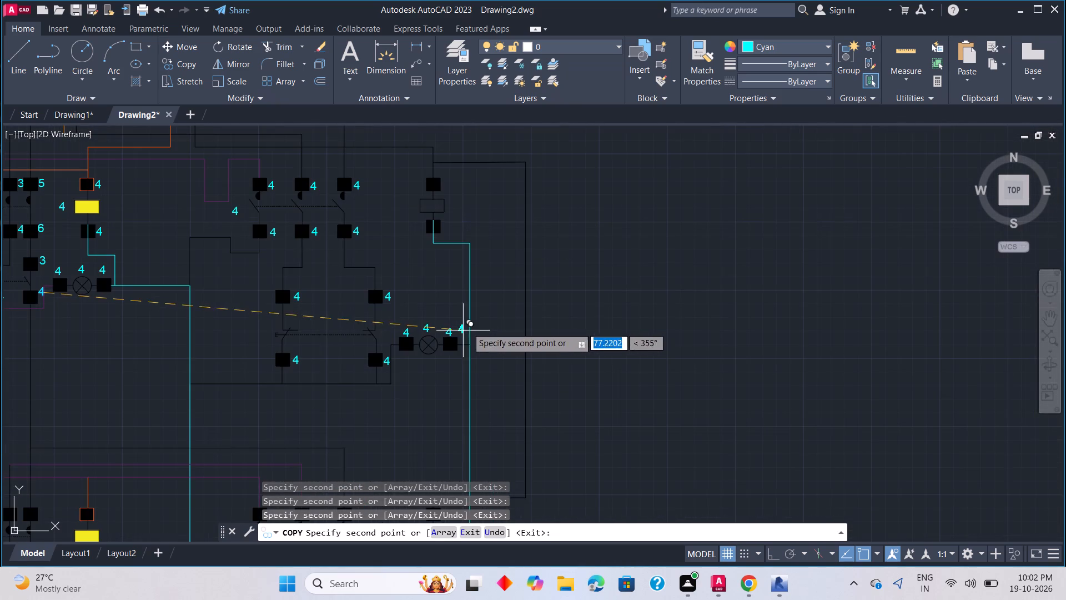
{"action": "middle_click_drag", "start_coordinate": [444, 233], "coordinate": [621, 328]}
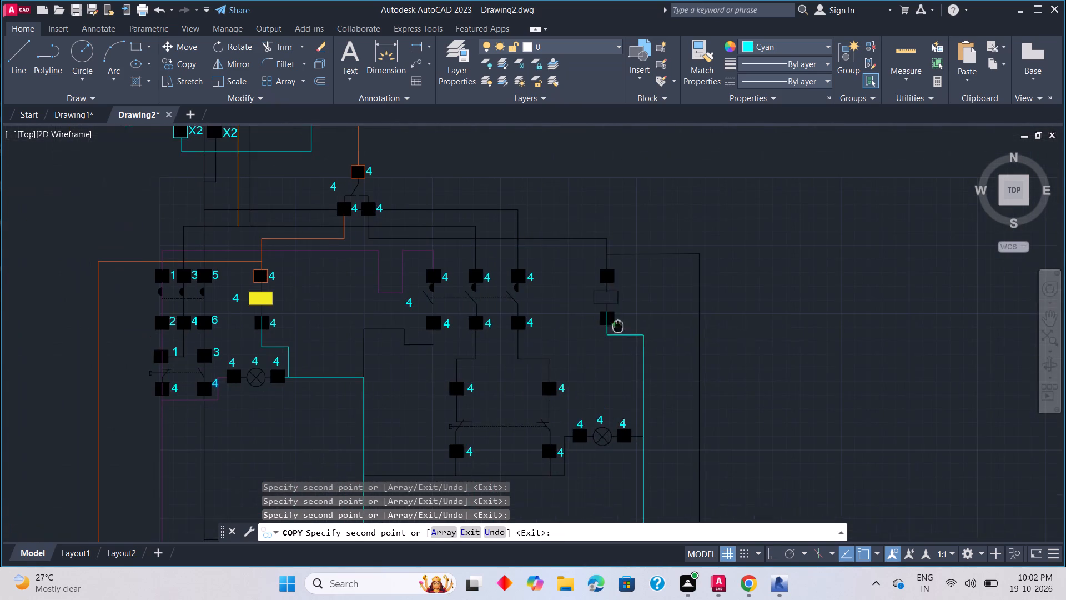
{"action": "scroll", "coordinate": [614, 299], "scroll_direction": "up", "scroll_amount": 5}
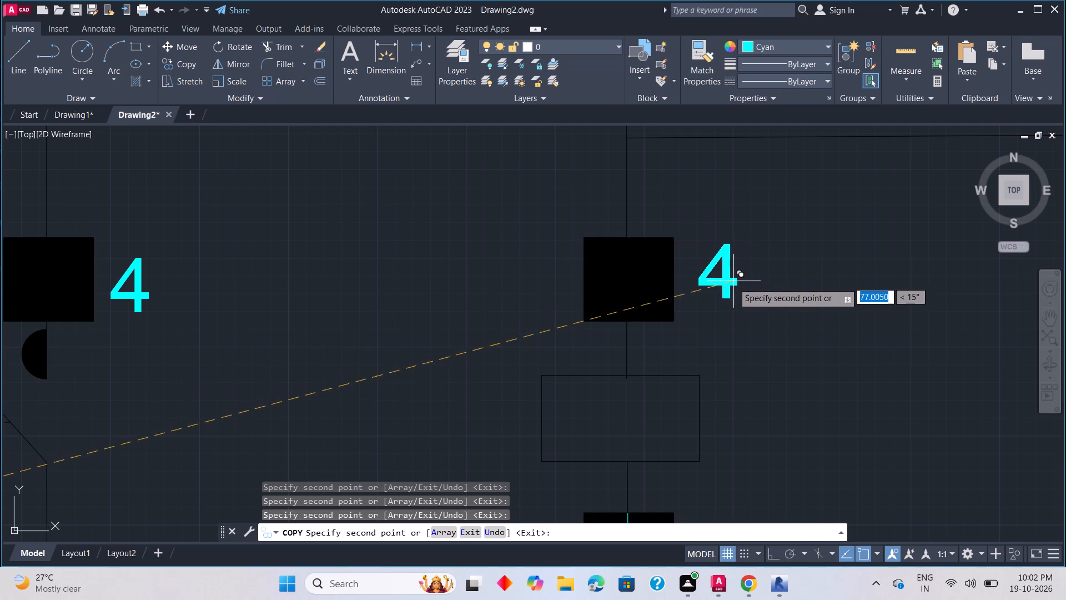
{"action": "left_click", "coordinate": [718, 289]}
{"action": "middle_click_drag", "start_coordinate": [743, 415], "coordinate": [744, 338]}
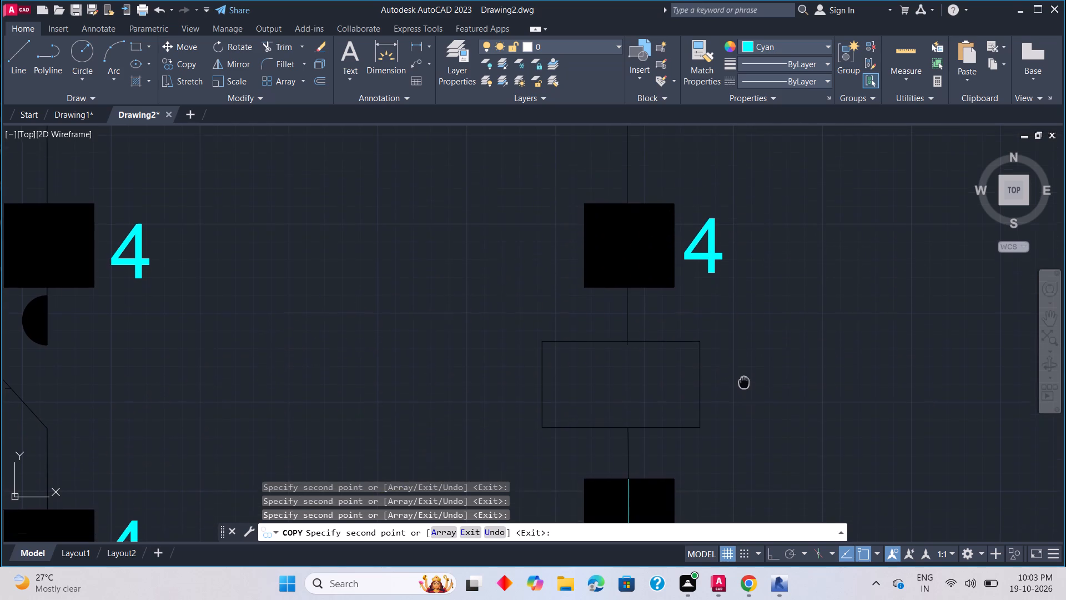
{"action": "middle_click_drag", "start_coordinate": [744, 338], "coordinate": [743, 214]}
{"action": "left_click", "coordinate": [718, 363]}
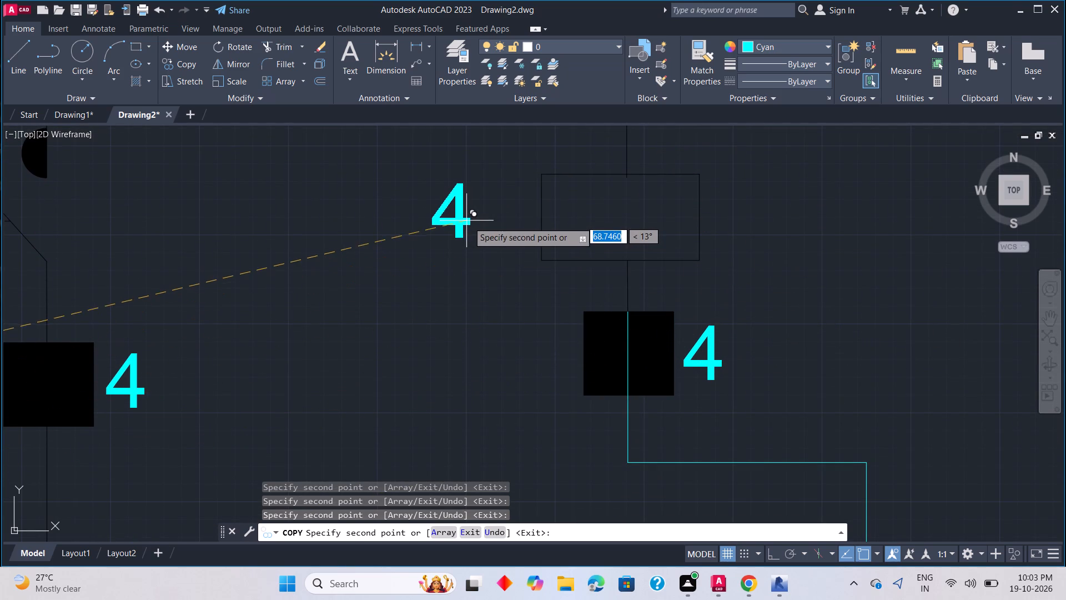
{"action": "left_click", "coordinate": [486, 228]}
Place a copy of the label 4 left of the contacts of the two-pole switch below the right-hand three-pole switch.
{"action": "scroll", "coordinate": [487, 252], "scroll_direction": "down", "scroll_amount": 3}
{"action": "middle_click_drag", "start_coordinate": [393, 251], "coordinate": [393, 252]}
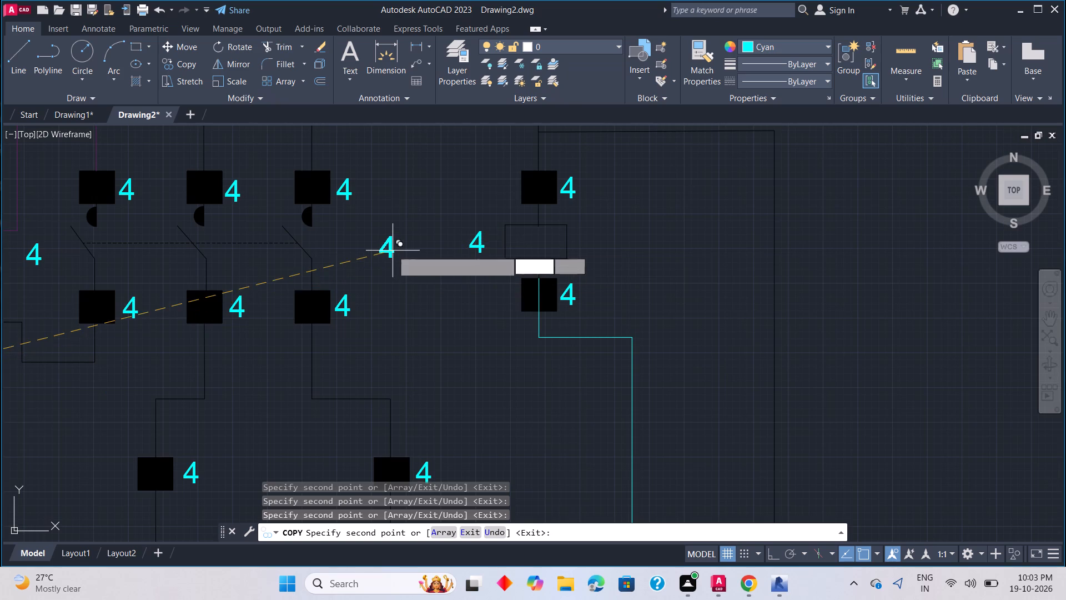
{"action": "middle_click_drag", "start_coordinate": [393, 252], "coordinate": [472, 311]}
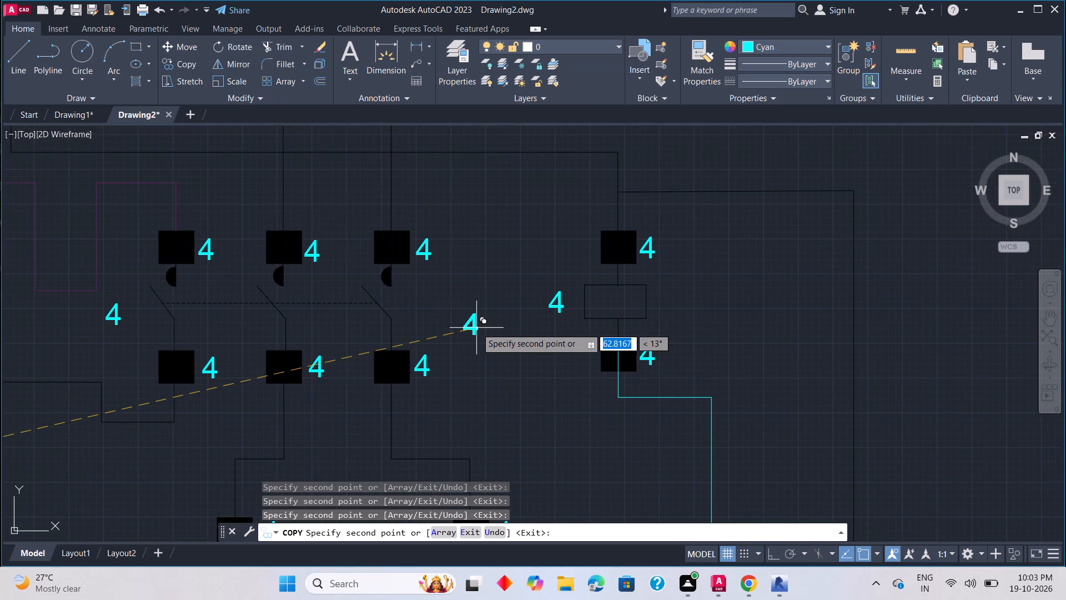
{"action": "scroll", "coordinate": [476, 331], "scroll_direction": "down", "scroll_amount": 2}
{"action": "middle_click_drag", "start_coordinate": [378, 393], "coordinate": [507, 292]}
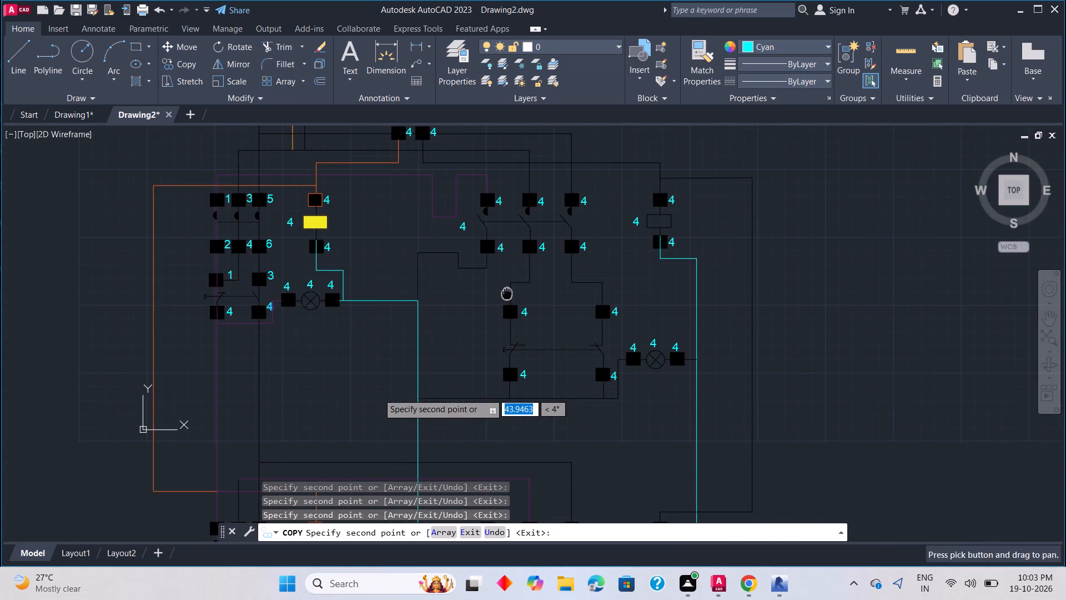
{"action": "scroll", "coordinate": [490, 362], "scroll_direction": "up", "scroll_amount": 3}
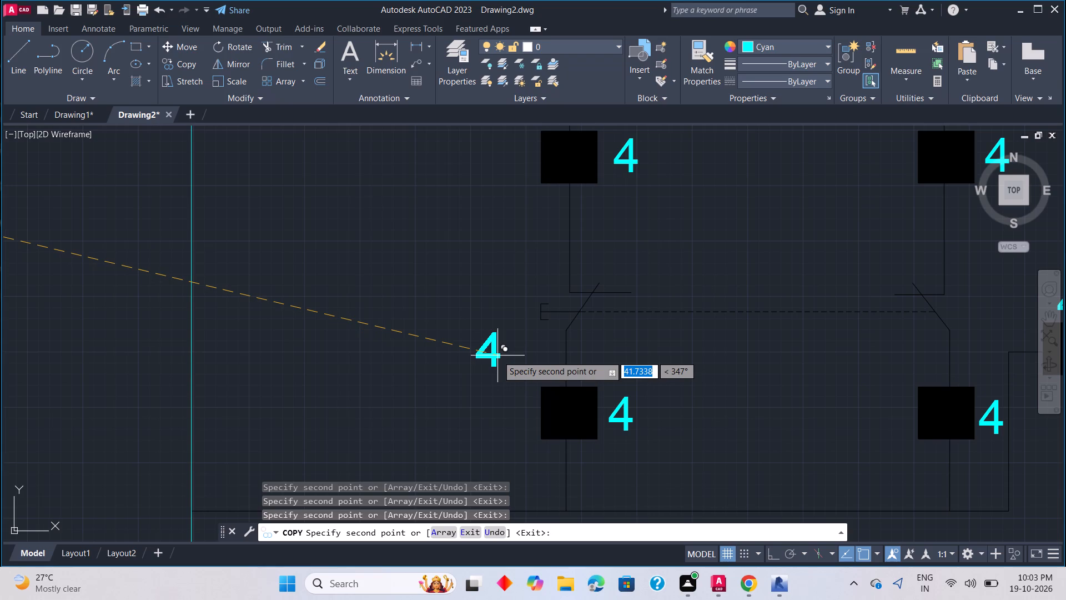
{"action": "scroll", "coordinate": [504, 353], "scroll_direction": "up", "scroll_amount": 2}
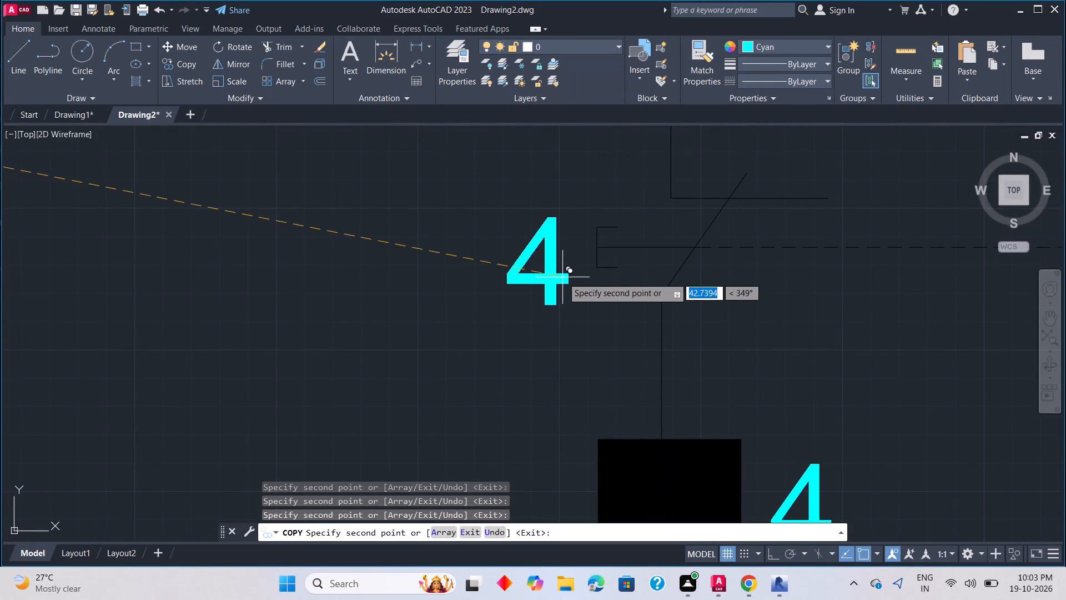
{"action": "left_click", "coordinate": [562, 277]}
In the lower circuit, place copies of the label 4 left of the right-hand three-pole switch's contacts and beside its six terminals.
{"action": "scroll", "coordinate": [517, 317], "scroll_direction": "down", "scroll_amount": 6}
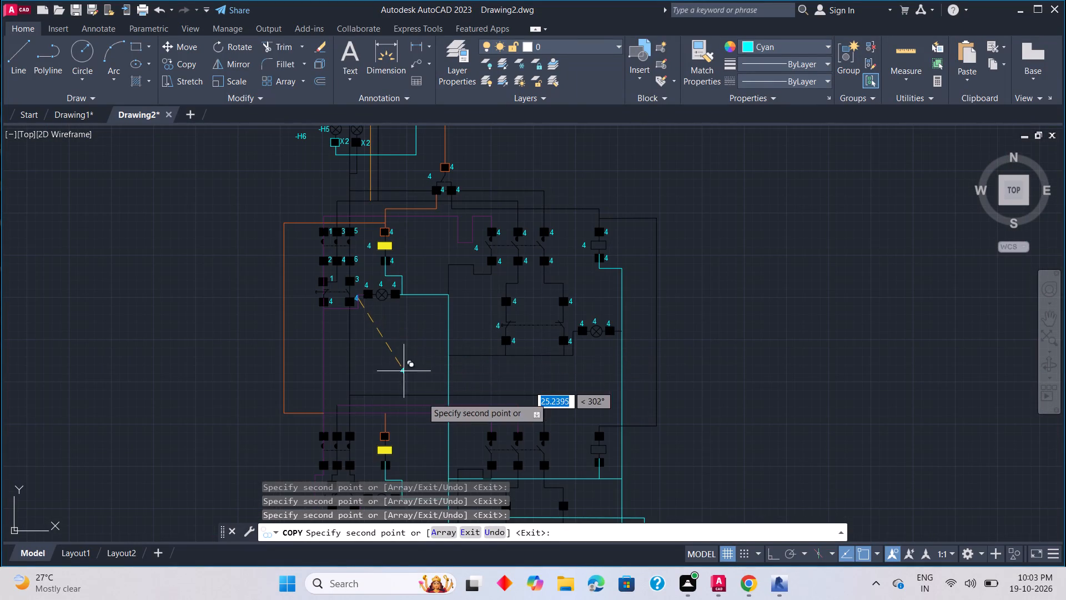
{"action": "middle_click_drag", "start_coordinate": [424, 398], "coordinate": [483, 304]}
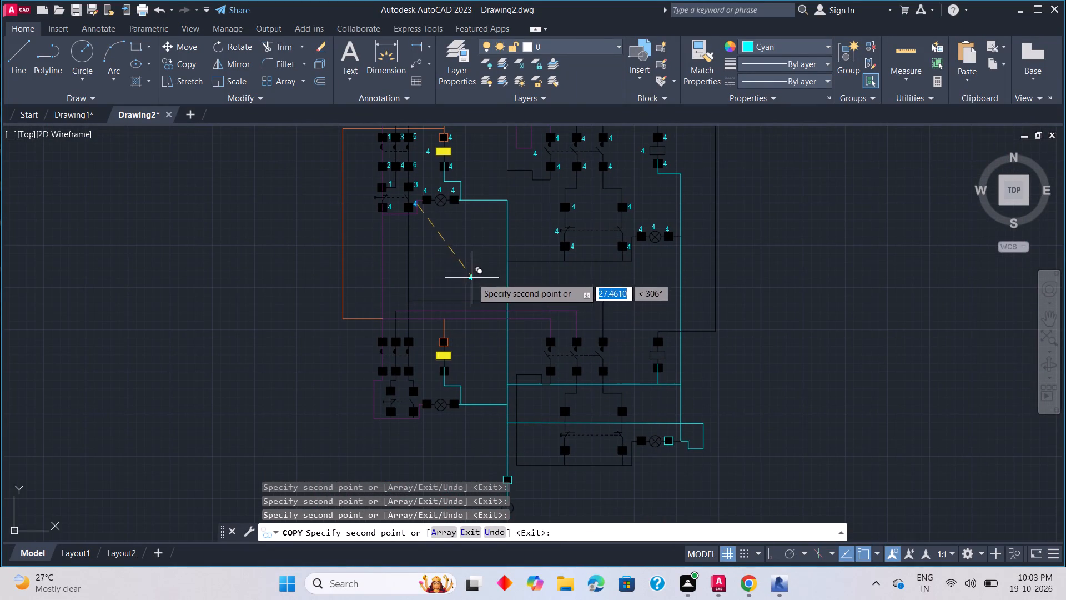
{"action": "middle_click_drag", "start_coordinate": [477, 269], "coordinate": [430, 337]}
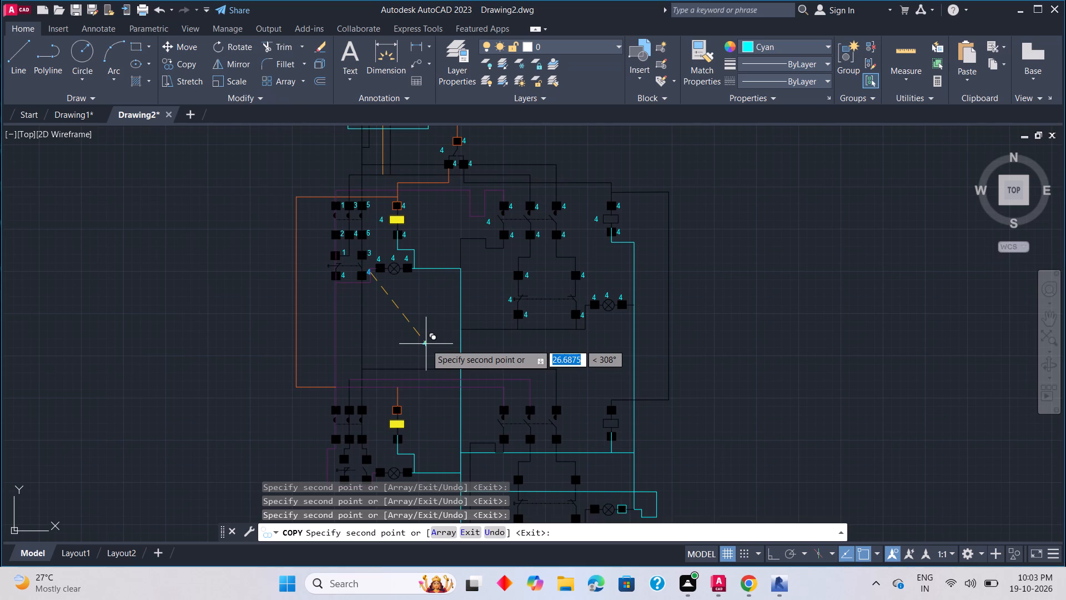
{"action": "middle_click_drag", "start_coordinate": [492, 434], "coordinate": [497, 326]}
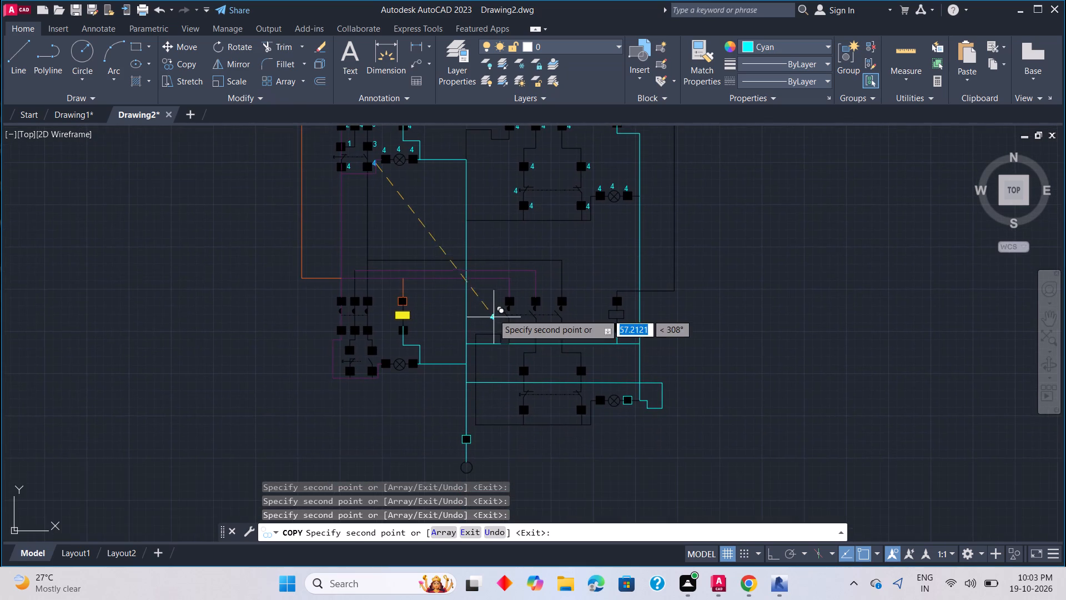
{"action": "scroll", "coordinate": [491, 306], "scroll_direction": "up", "scroll_amount": 2}
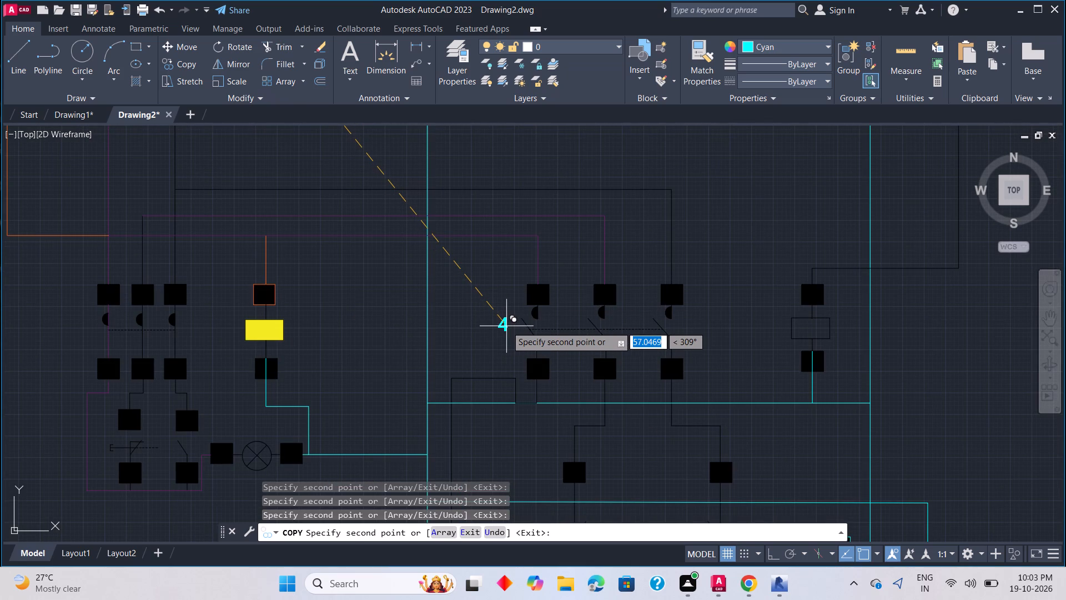
{"action": "left_click", "coordinate": [489, 325]}
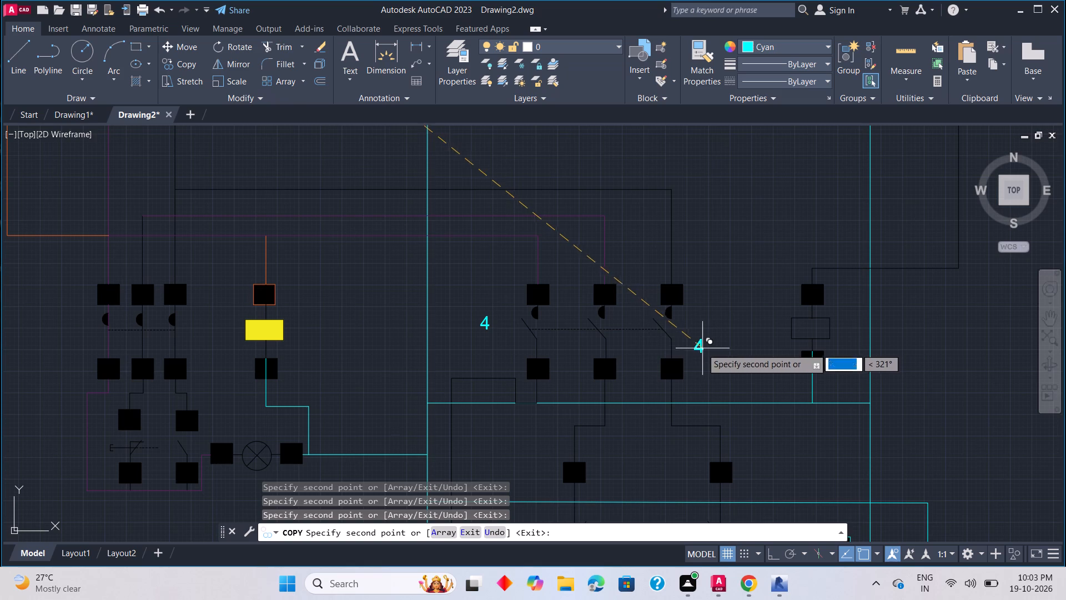
{"action": "left_click", "coordinate": [566, 296]}
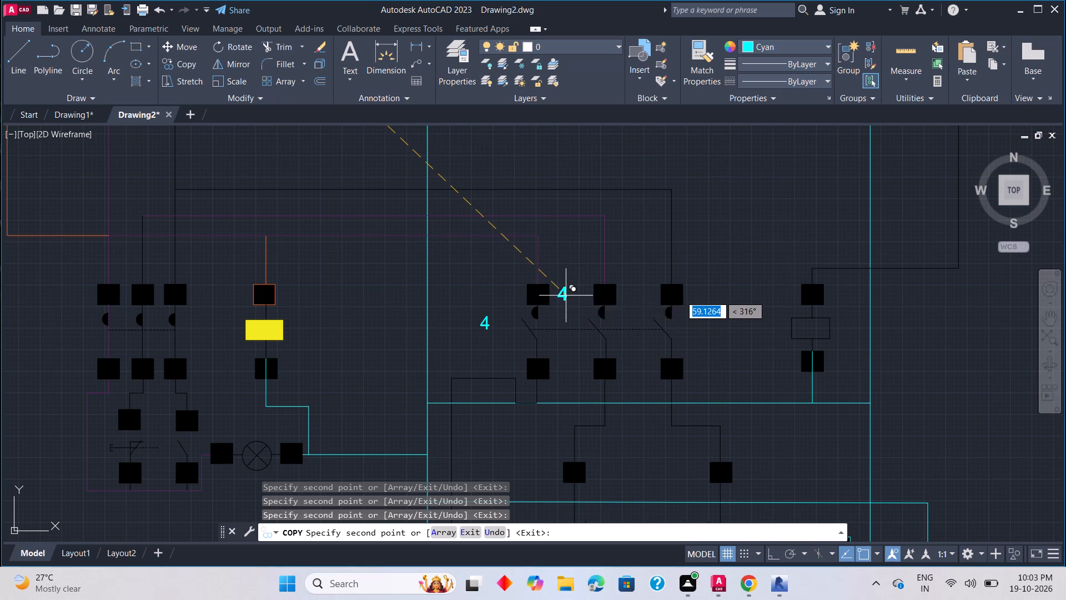
{"action": "left_click", "coordinate": [637, 298]}
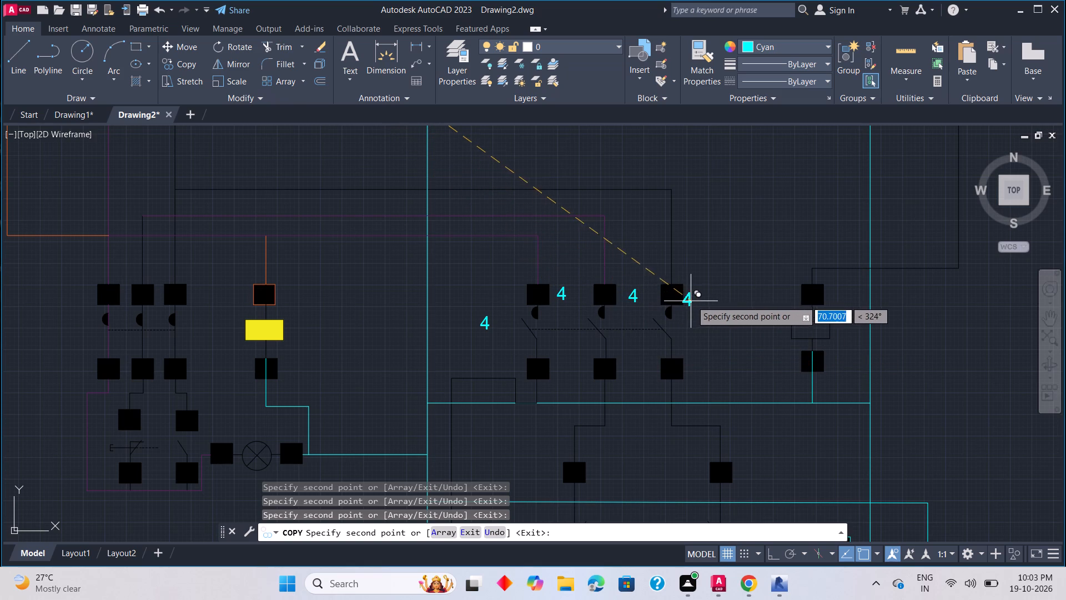
{"action": "left_click", "coordinate": [696, 298]}
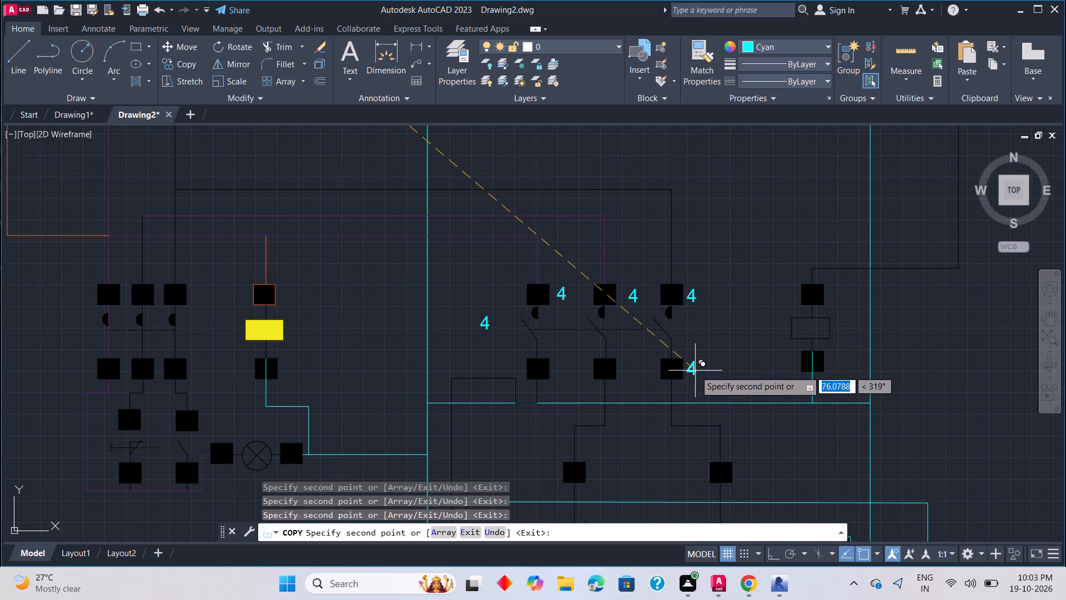
{"action": "left_click", "coordinate": [695, 371]}
{"action": "left_click", "coordinate": [630, 371]}
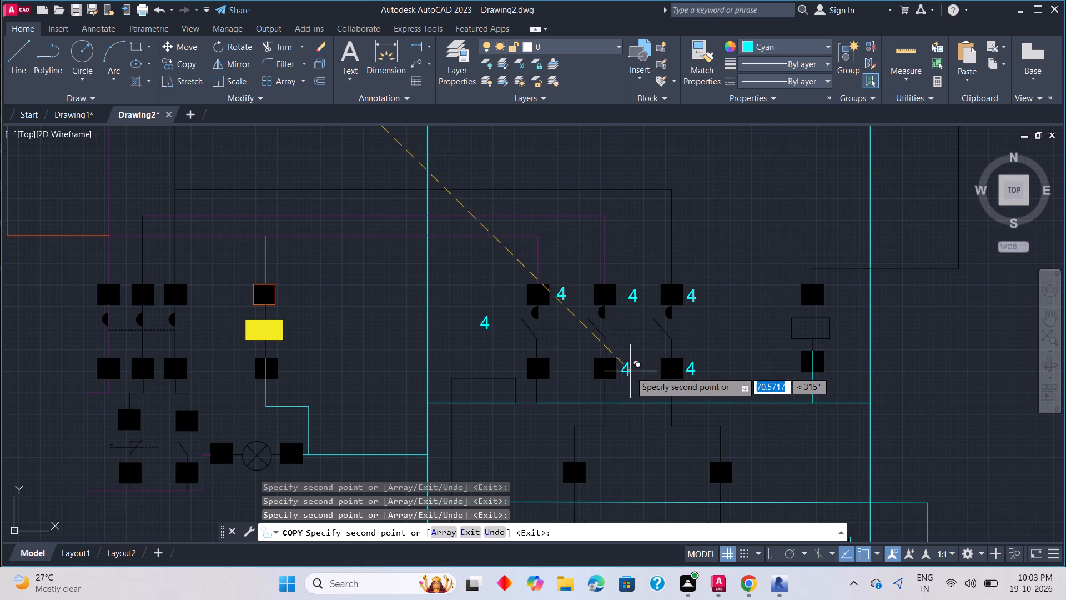
{"action": "left_click", "coordinate": [564, 372]}
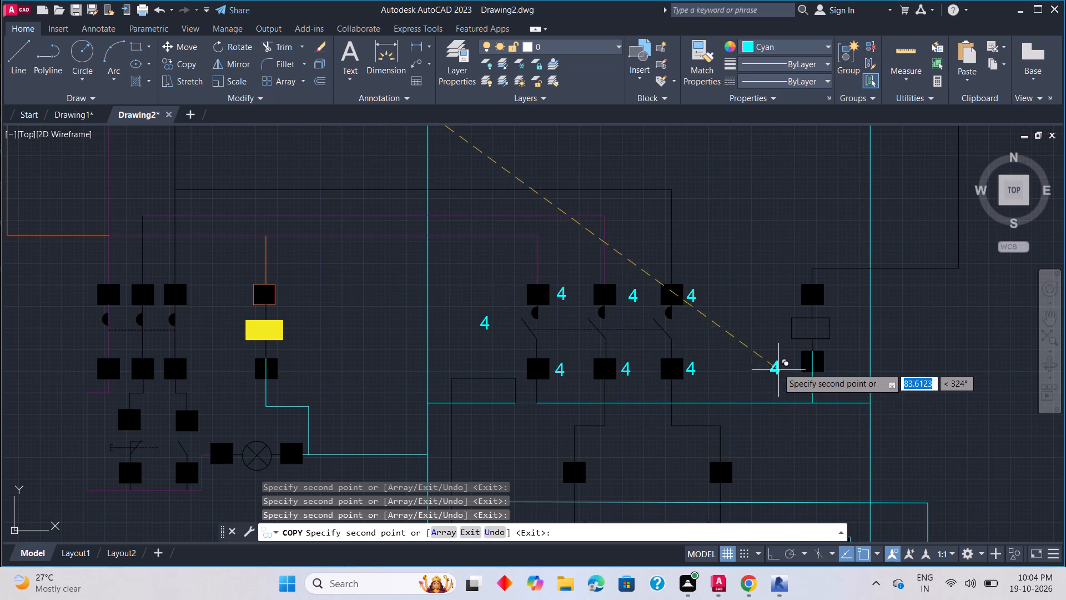
Place copies of the label 4 left of the lower circuit's far-right rectangular component and beside its lower and upper terminals.
{"action": "left_click", "coordinate": [779, 328]}
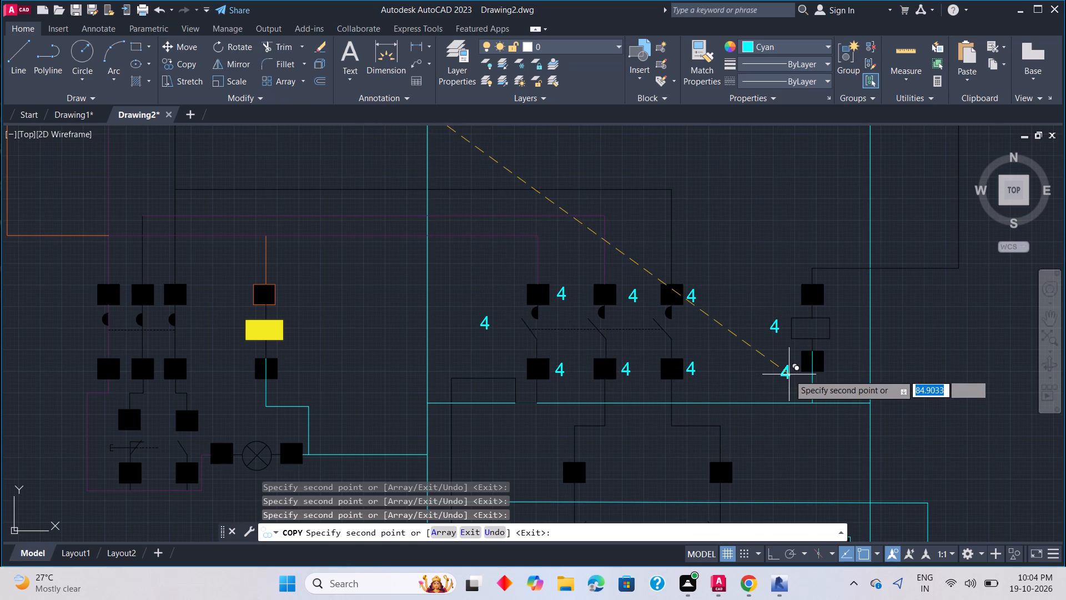
{"action": "scroll", "coordinate": [844, 378], "scroll_direction": "up", "scroll_amount": 4}
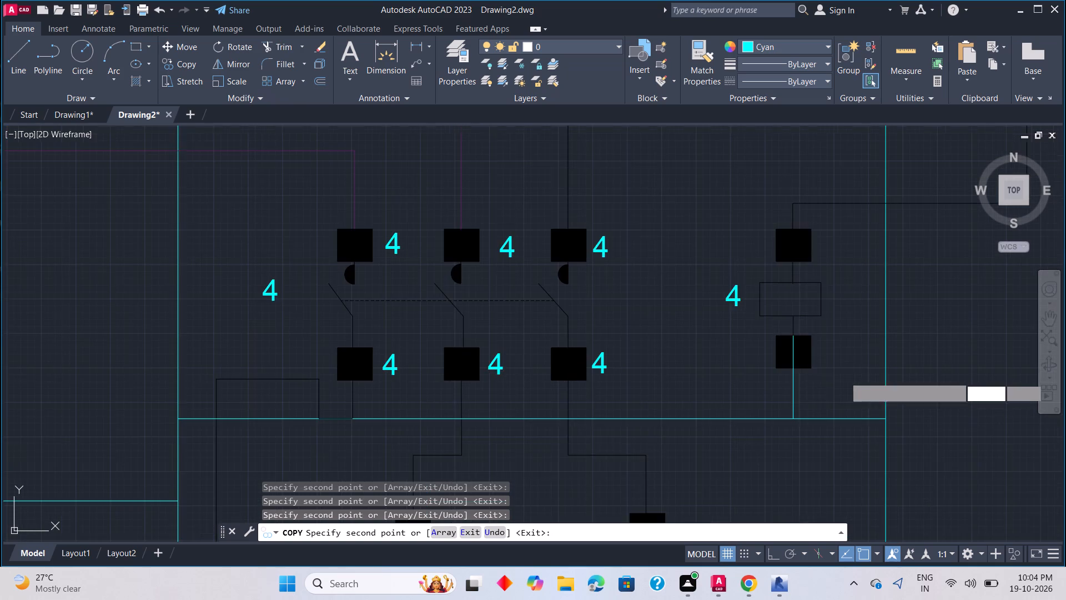
{"action": "left_click", "coordinate": [824, 347]}
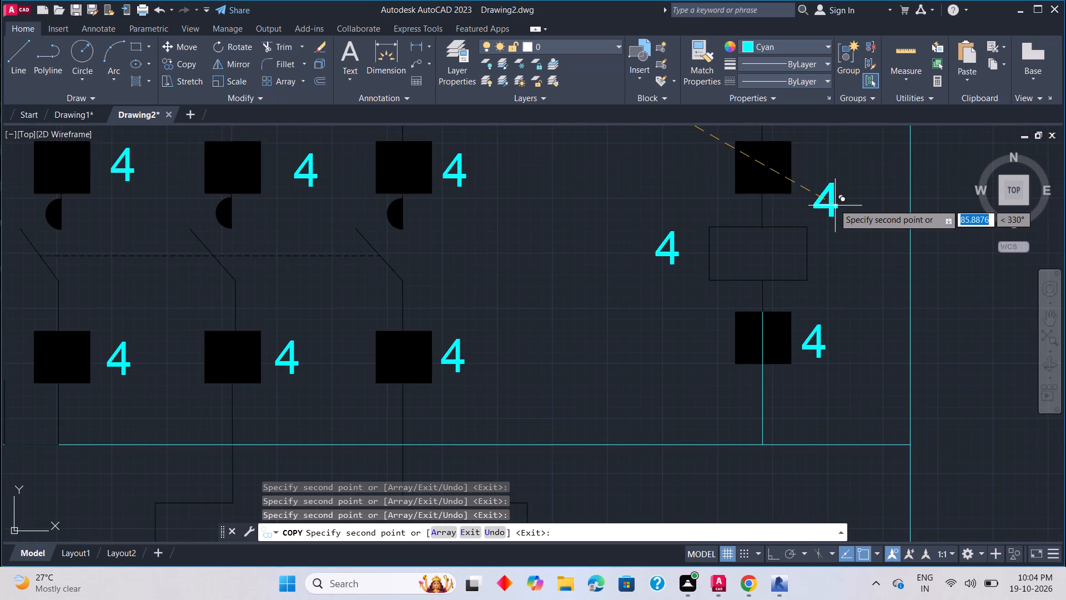
{"action": "left_click", "coordinate": [817, 171]}
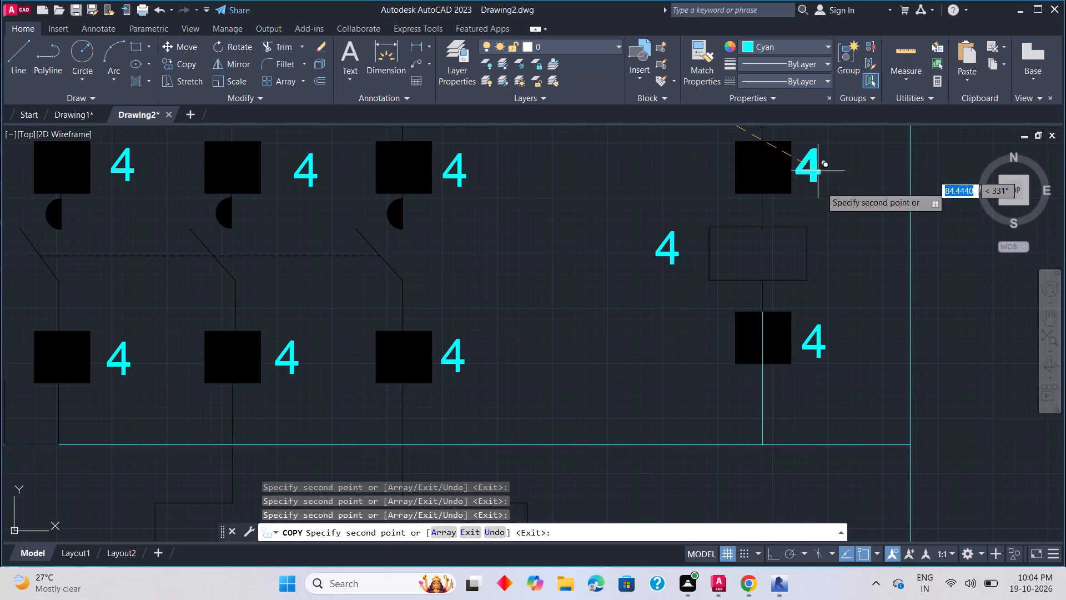
{"action": "scroll", "coordinate": [809, 269], "scroll_direction": "down", "scroll_amount": 2}
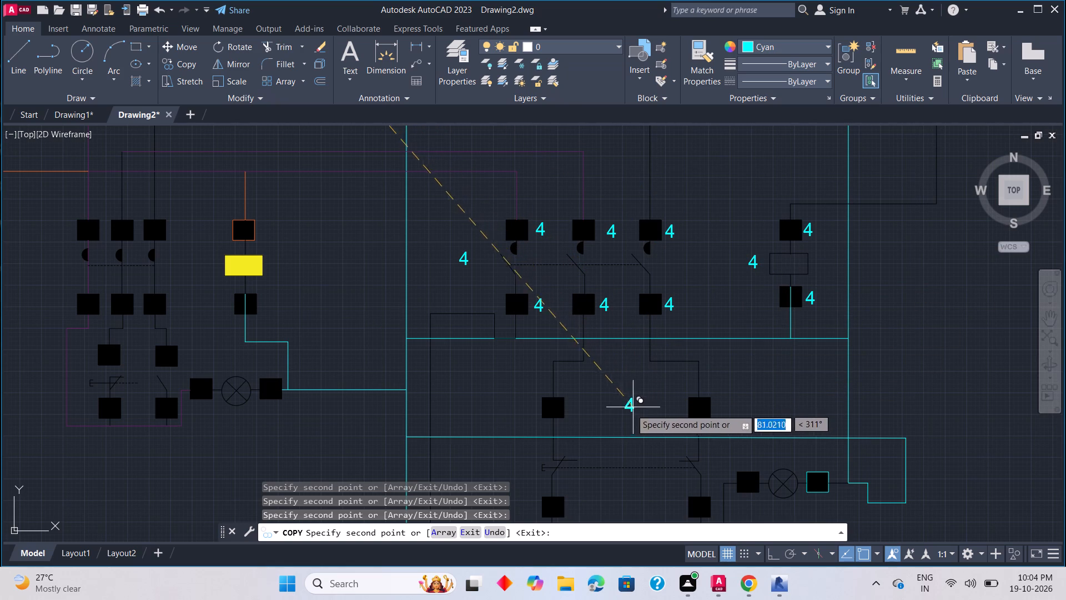
In the lower circuit, place copies of the label 4 beside the right-hand two-pole switch's two upper terminals.
{"action": "middle_click_drag", "start_coordinate": [616, 443], "coordinate": [641, 328]}
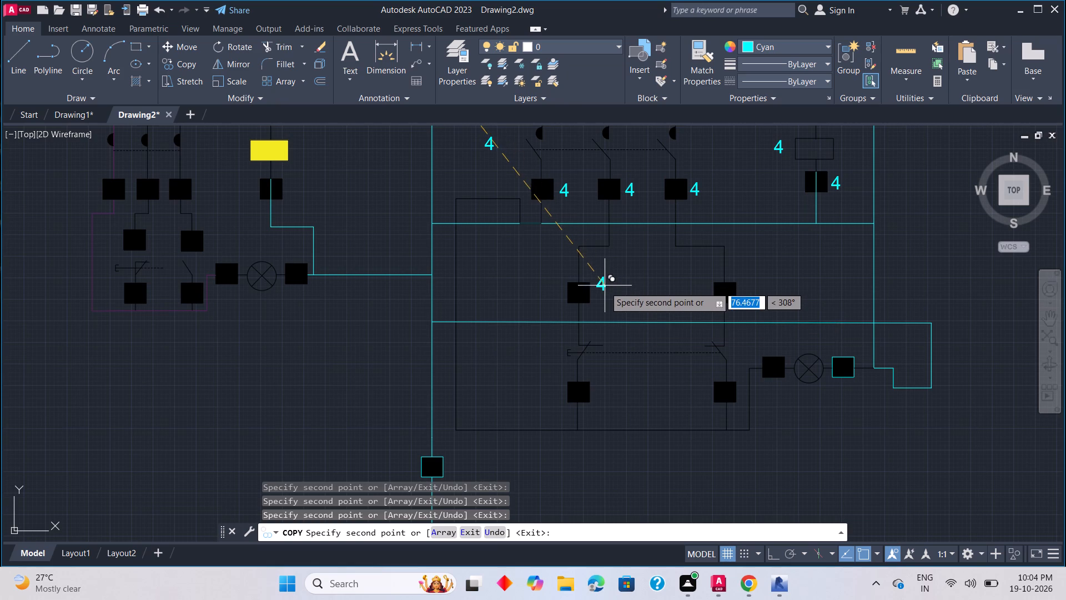
{"action": "left_click", "coordinate": [606, 294]}
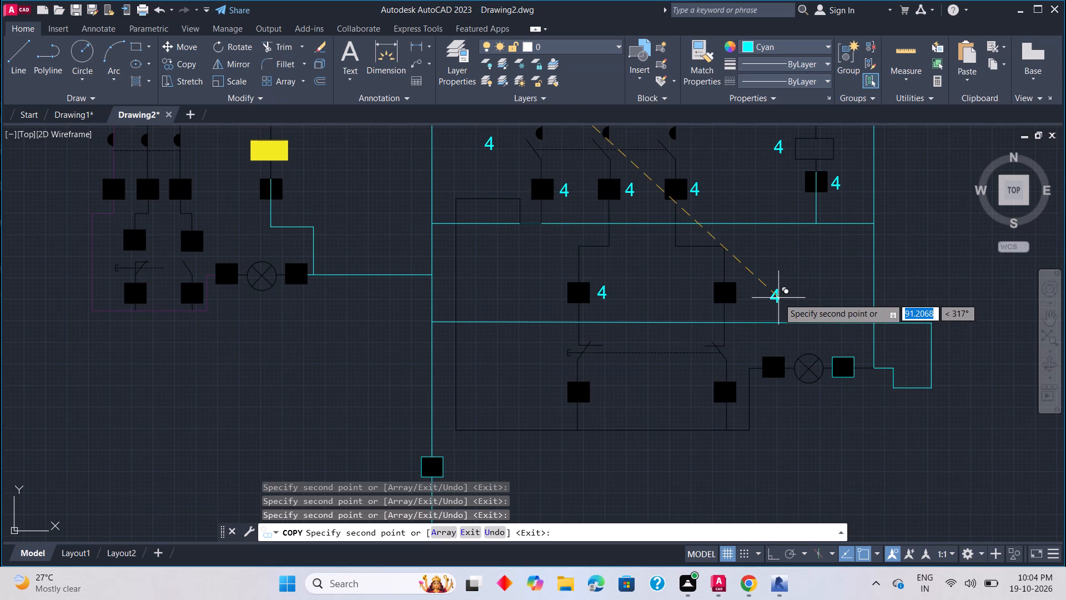
{"action": "left_click", "coordinate": [753, 295]}
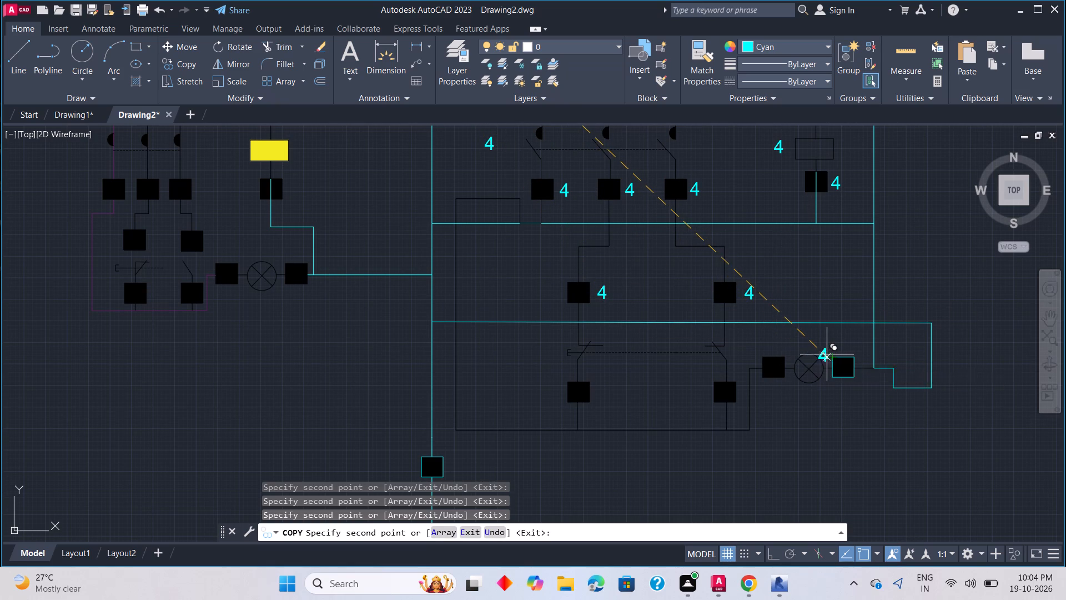
Place copies of the label 4 above the lower circuit's right-hand lamp and above each of its two terminals.
{"action": "scroll", "coordinate": [778, 364], "scroll_direction": "up", "scroll_amount": 2}
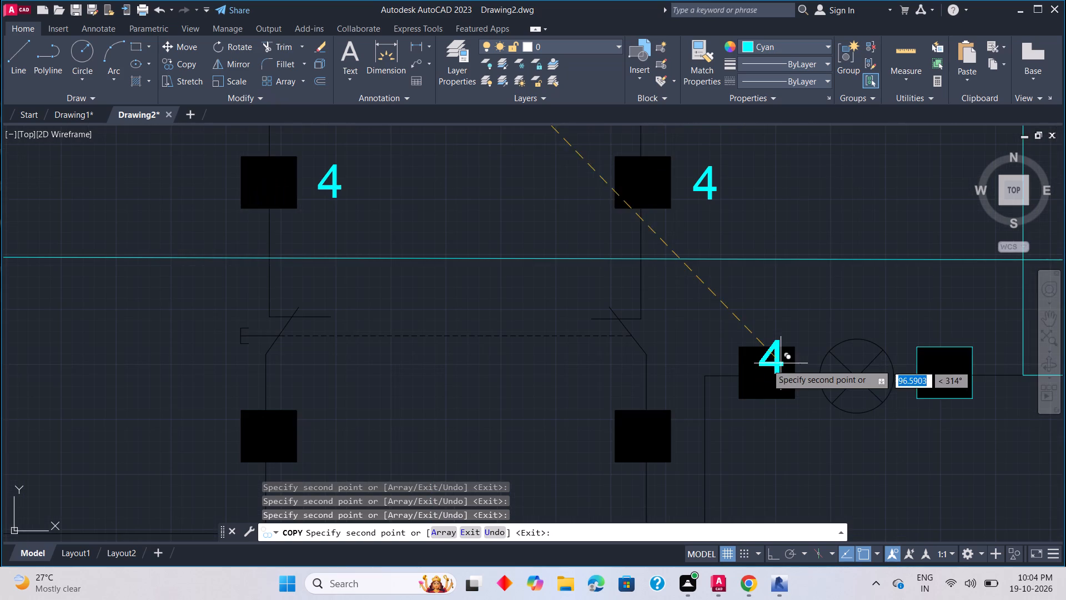
{"action": "left_click", "coordinate": [773, 329]}
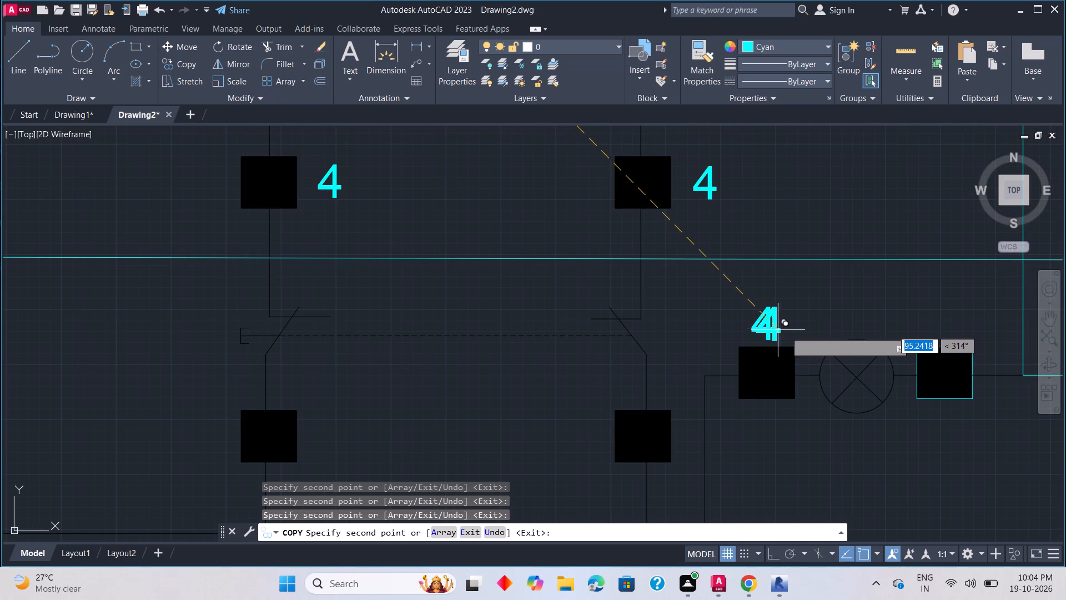
{"action": "left_click", "coordinate": [946, 323]}
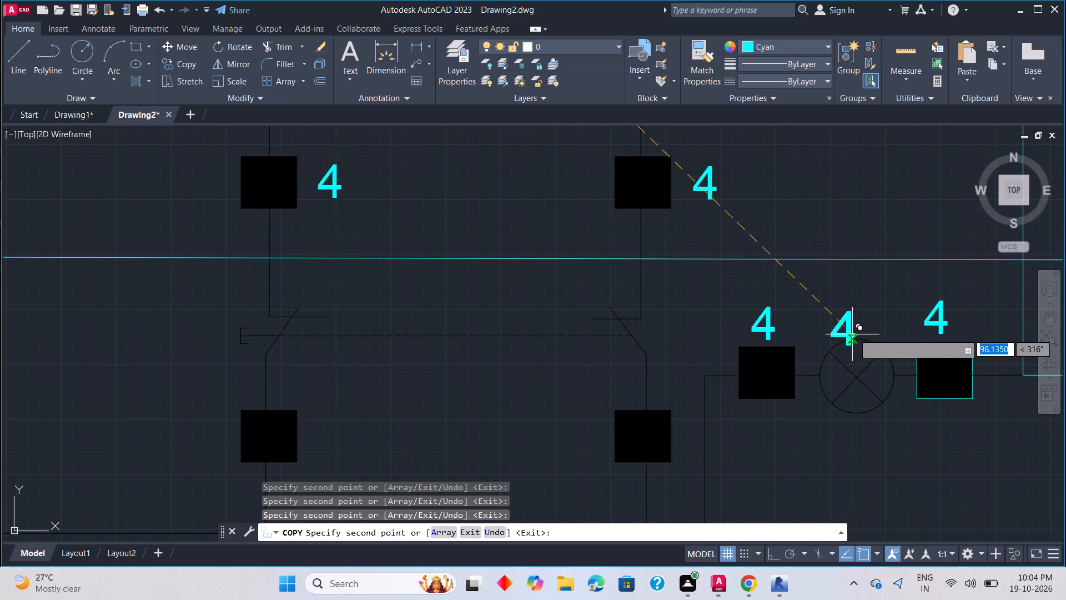
{"action": "left_click", "coordinate": [868, 244]}
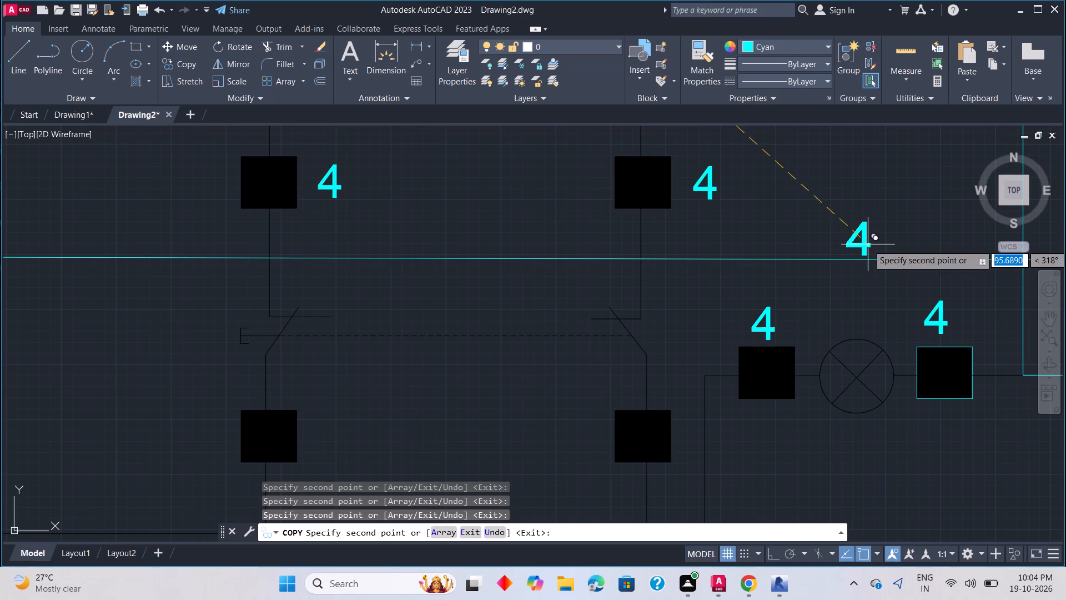
Place copies of the label 4 beside the right-hand two-pole switch's two lower terminals and left of its contacts.
{"action": "scroll", "coordinate": [787, 326], "scroll_direction": "down", "scroll_amount": 2}
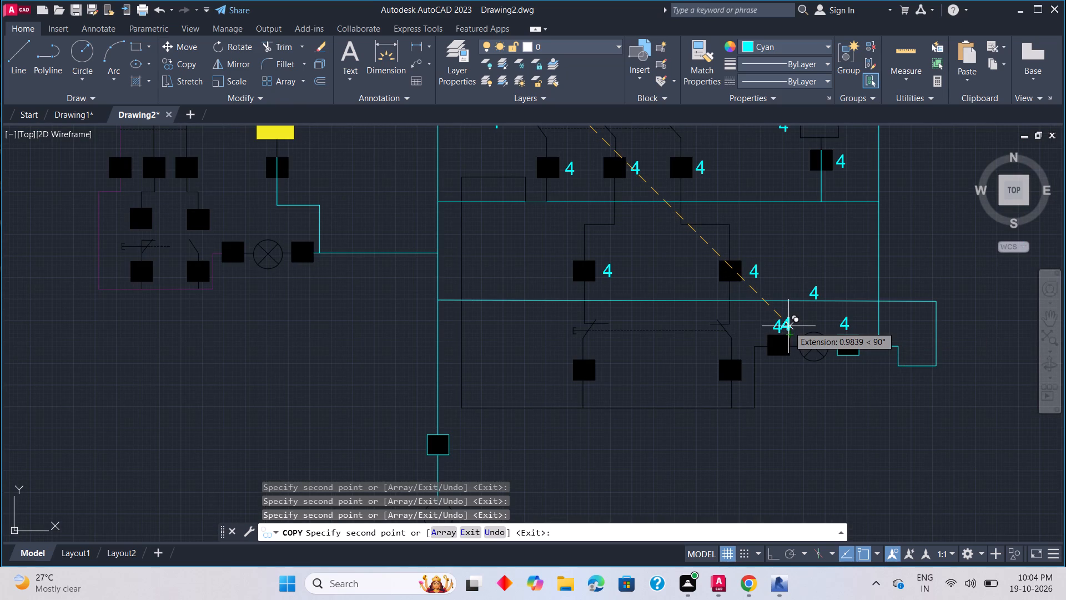
{"action": "scroll", "coordinate": [788, 321], "scroll_direction": "down", "scroll_amount": 1}
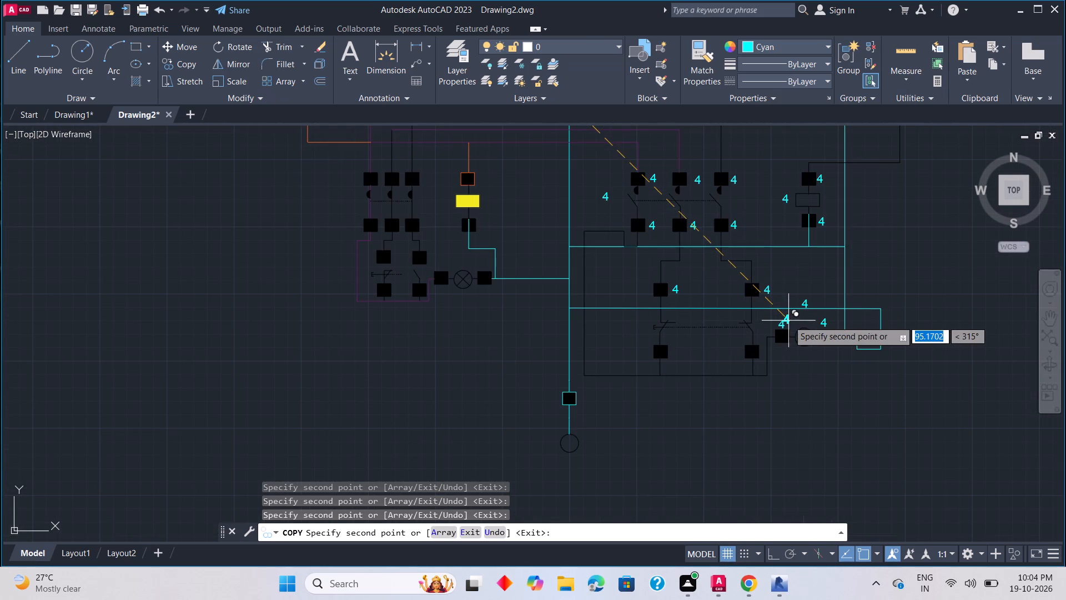
{"action": "scroll", "coordinate": [727, 341], "scroll_direction": "up", "scroll_amount": 2}
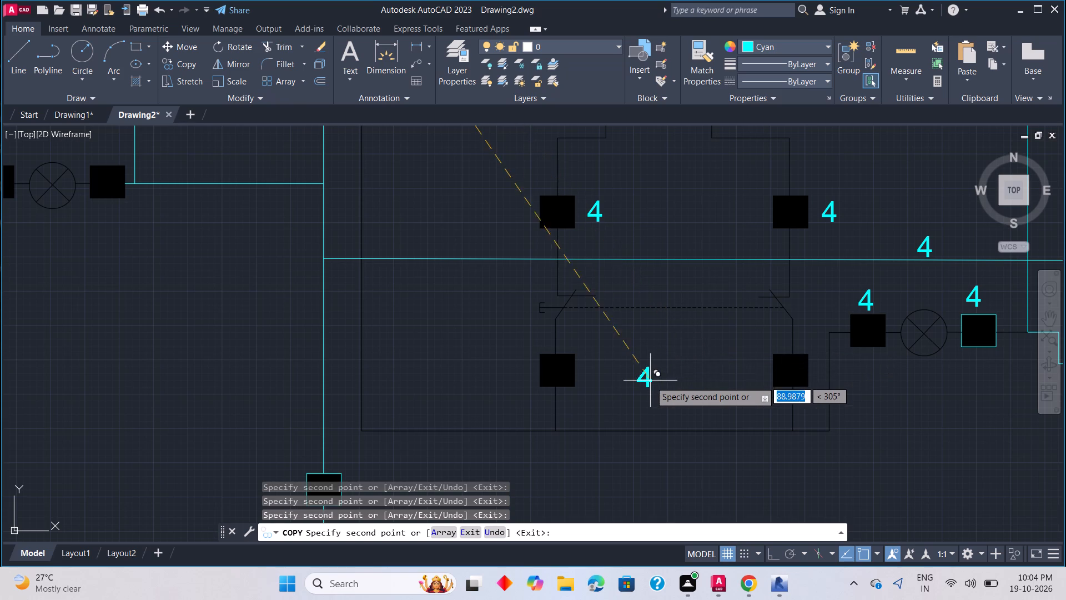
{"action": "left_click", "coordinate": [597, 374]}
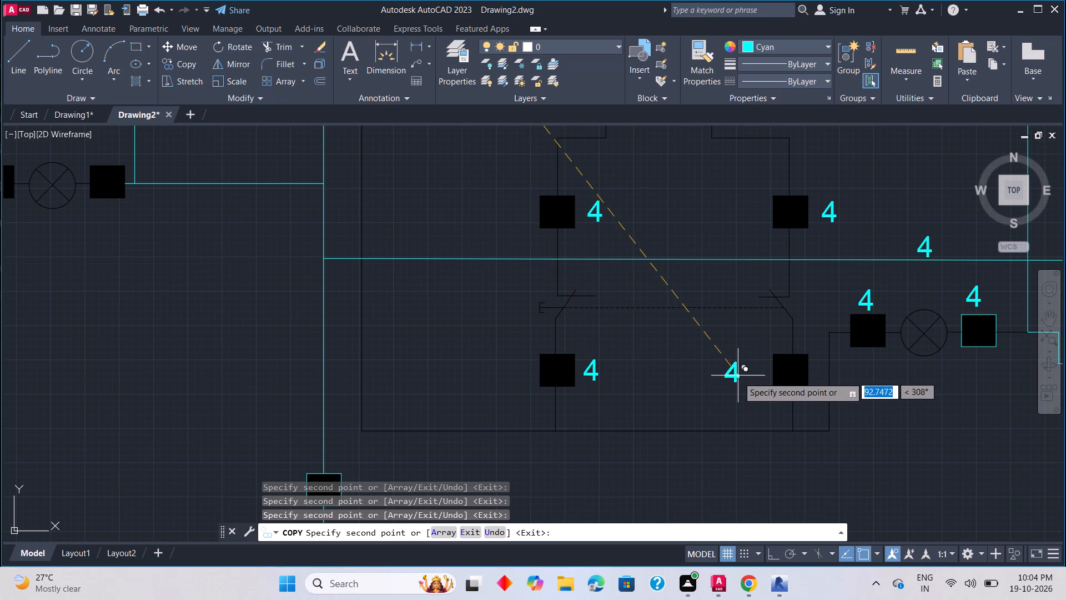
{"action": "scroll", "coordinate": [823, 375], "scroll_direction": "up", "scroll_amount": 2}
{"action": "left_click", "coordinate": [823, 375]}
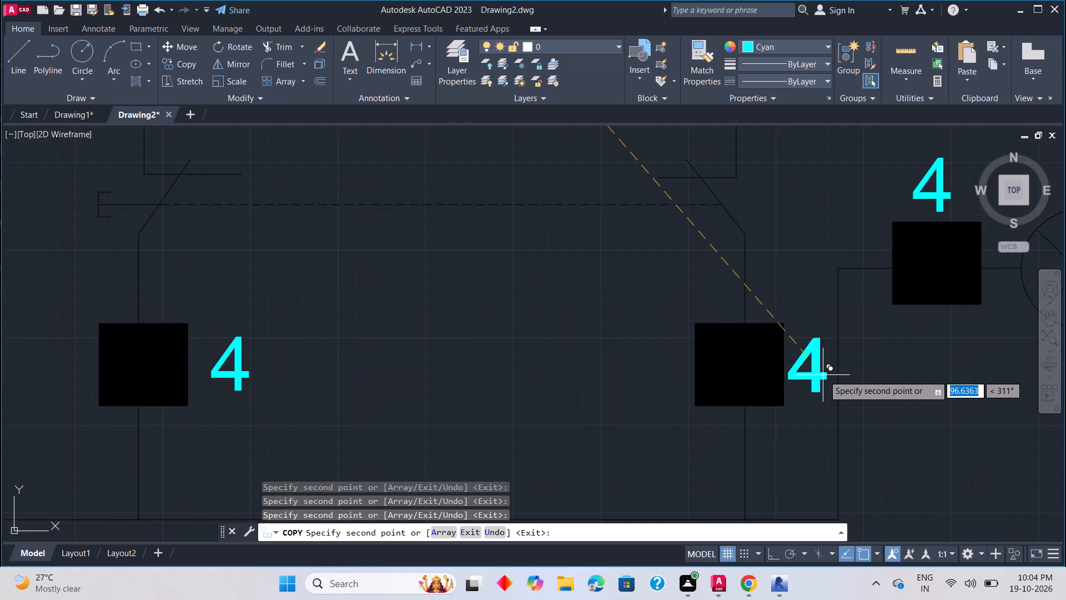
{"action": "scroll", "coordinate": [796, 292], "scroll_direction": "down", "scroll_amount": 3}
{"action": "middle_click_drag", "start_coordinate": [800, 278], "coordinate": [796, 293]}
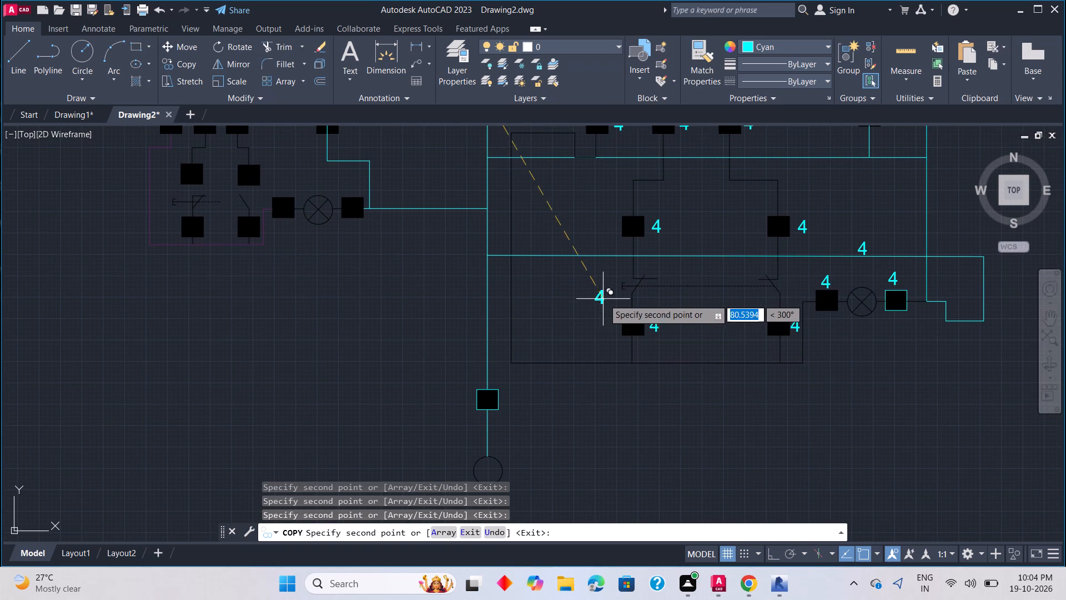
{"action": "scroll", "coordinate": [606, 297], "scroll_direction": "up", "scroll_amount": 3}
{"action": "left_click", "coordinate": [646, 263]}
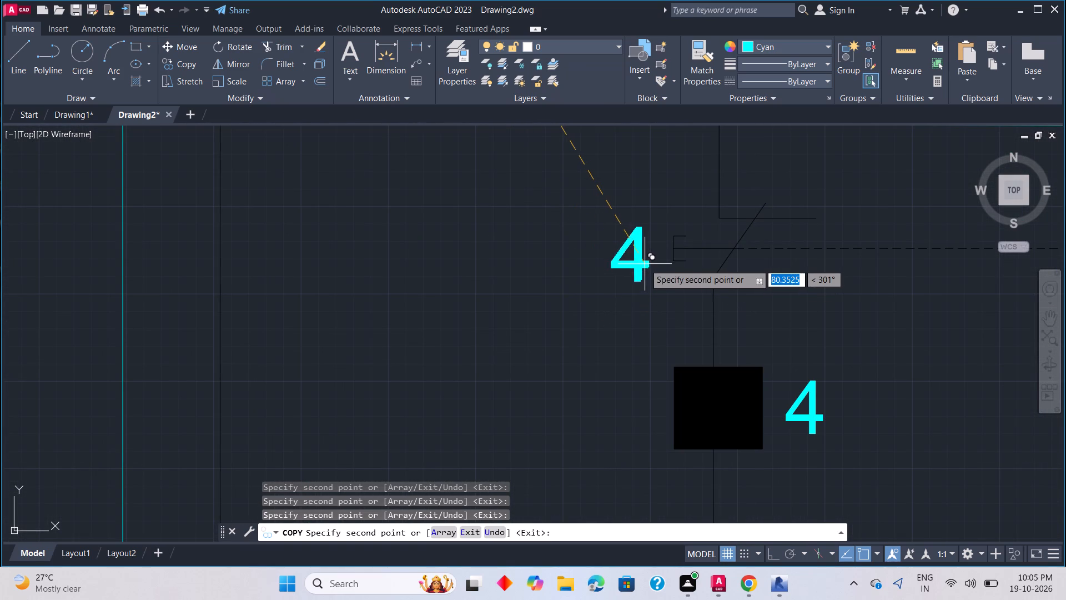
Place copies of the label 4 inside the circle at the bottom of the cyan line and beside the square terminal above it.
{"action": "scroll", "coordinate": [646, 270], "scroll_direction": "down", "scroll_amount": 3}
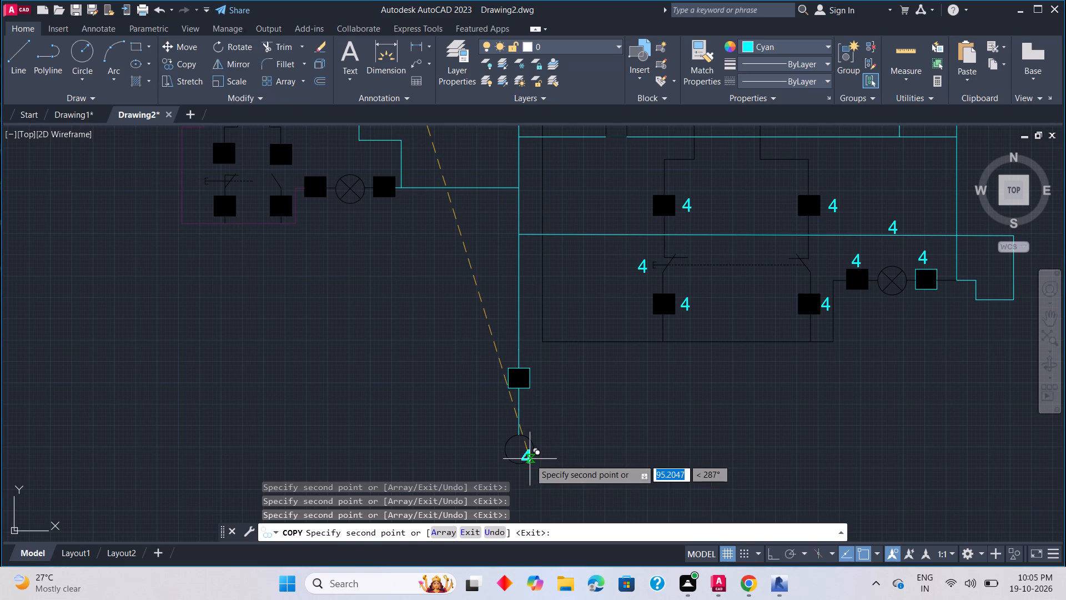
{"action": "scroll", "coordinate": [524, 496], "scroll_direction": "up", "scroll_amount": 2}
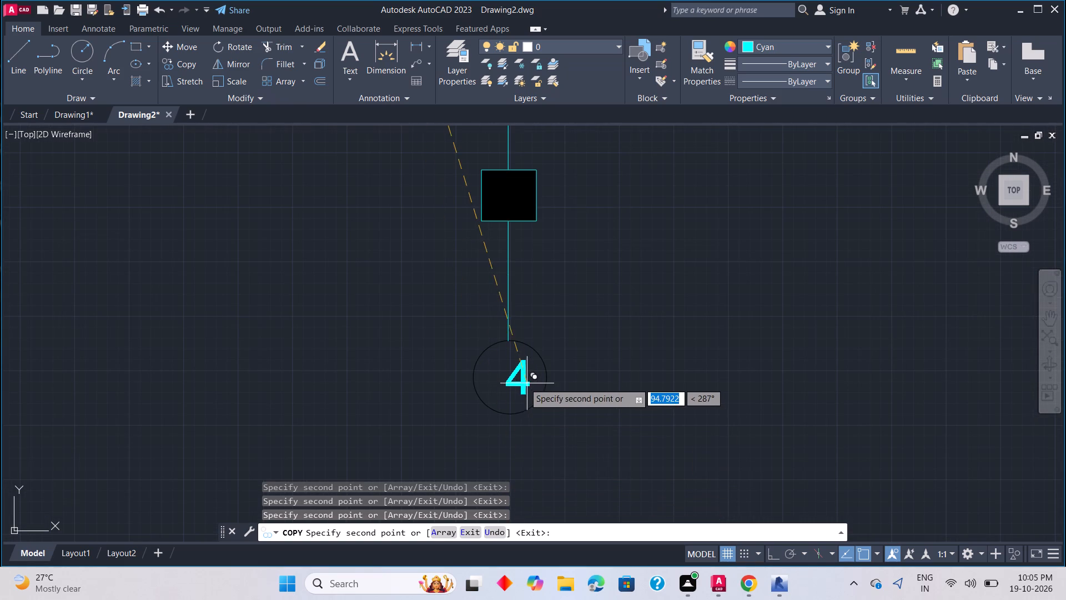
{"action": "left_click", "coordinate": [516, 385]}
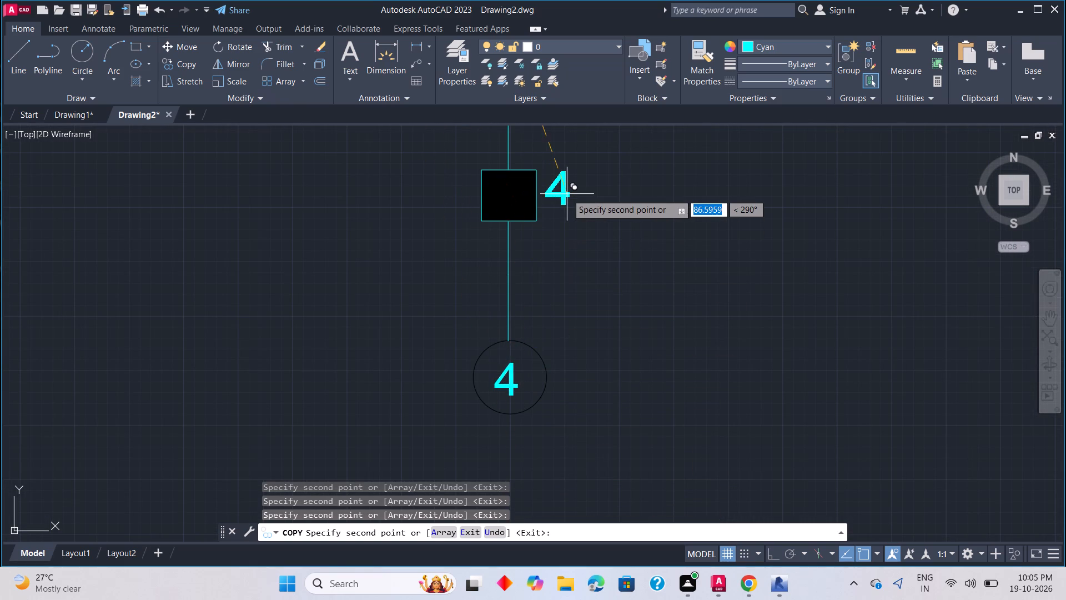
{"action": "left_click", "coordinate": [565, 204]}
Place copies of the label 4 above the lower circuit's left-hand lamp and above each of its two terminals.
{"action": "scroll", "coordinate": [610, 186], "scroll_direction": "down", "scroll_amount": 2}
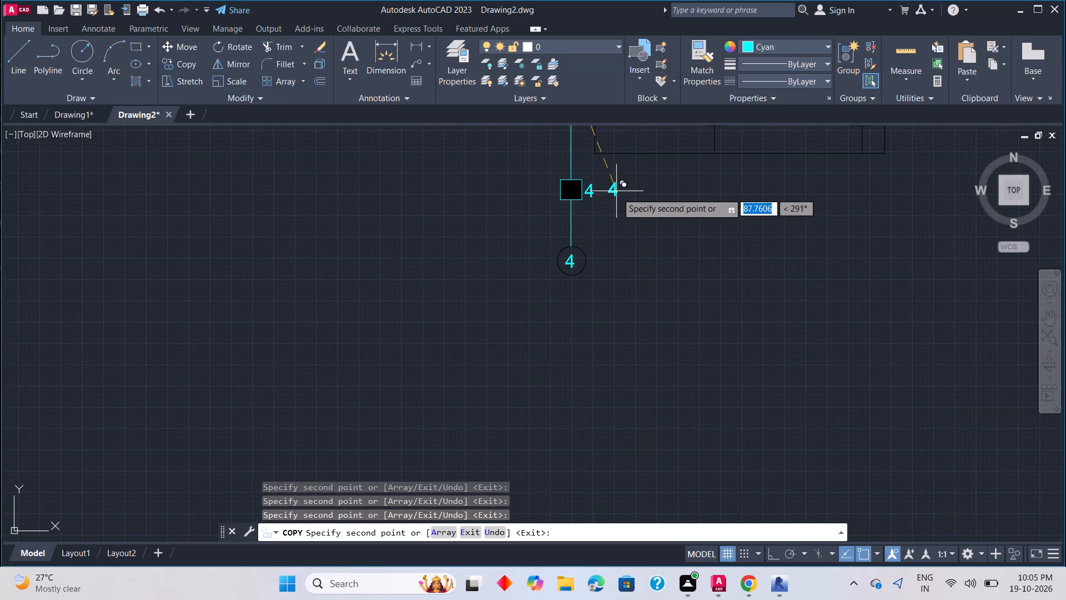
{"action": "scroll", "coordinate": [611, 201], "scroll_direction": "down", "scroll_amount": 2}
{"action": "middle_click_drag", "start_coordinate": [521, 182], "coordinate": [560, 362]}
{"action": "scroll", "coordinate": [559, 320], "scroll_direction": "up", "scroll_amount": 3}
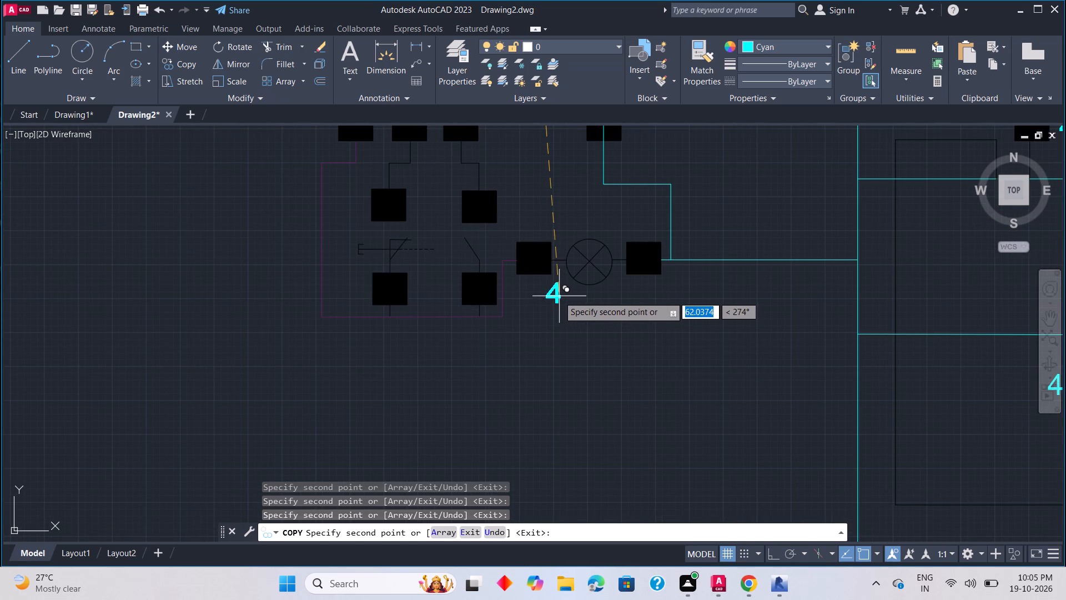
{"action": "scroll", "coordinate": [630, 240], "scroll_direction": "up", "scroll_amount": 2}
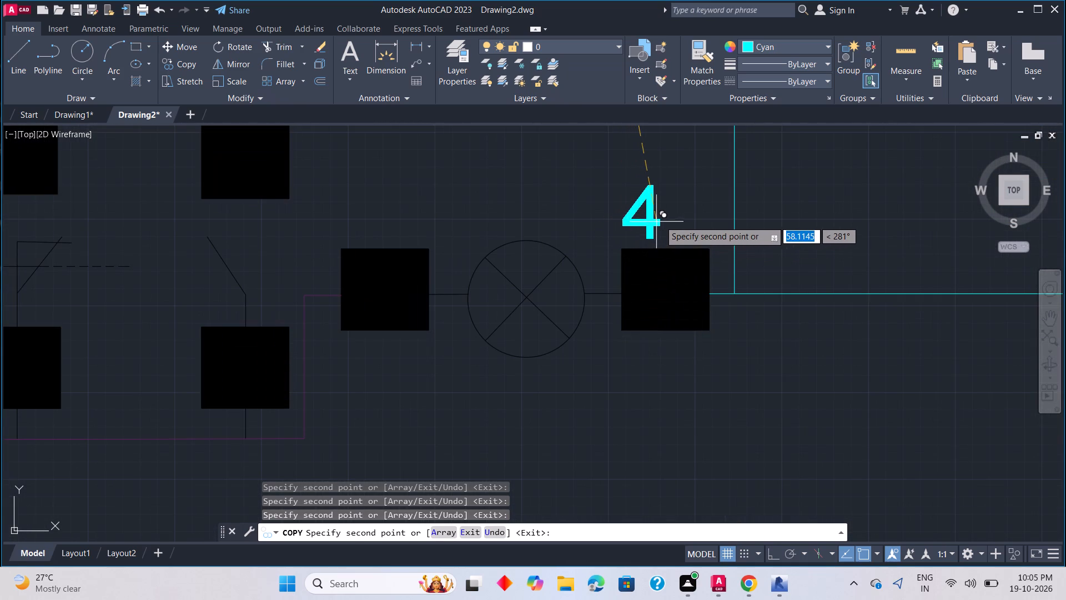
{"action": "left_click", "coordinate": [671, 221]}
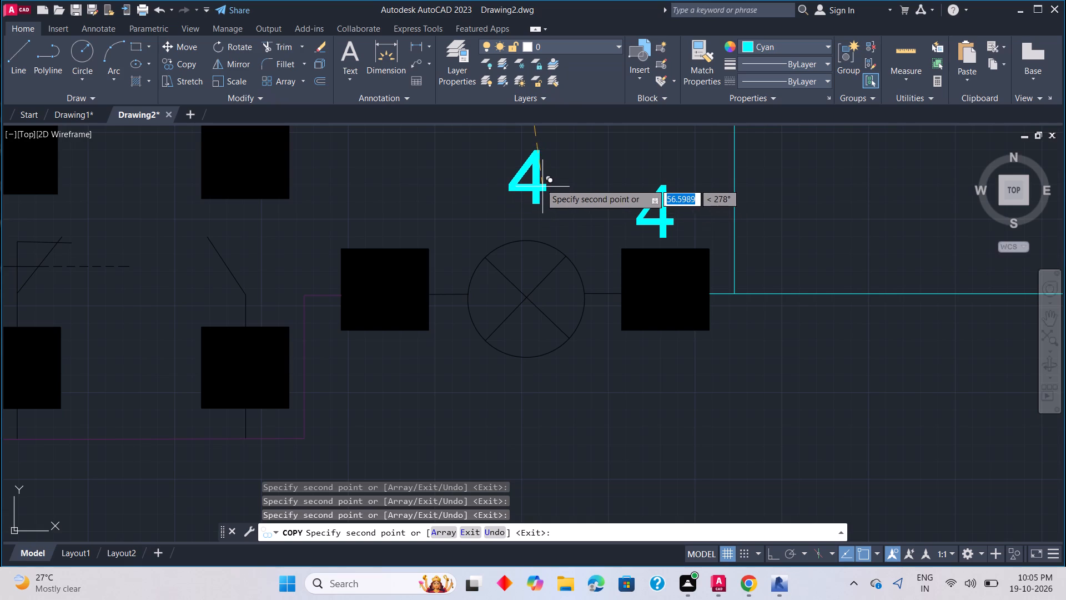
{"action": "left_click", "coordinate": [540, 178]}
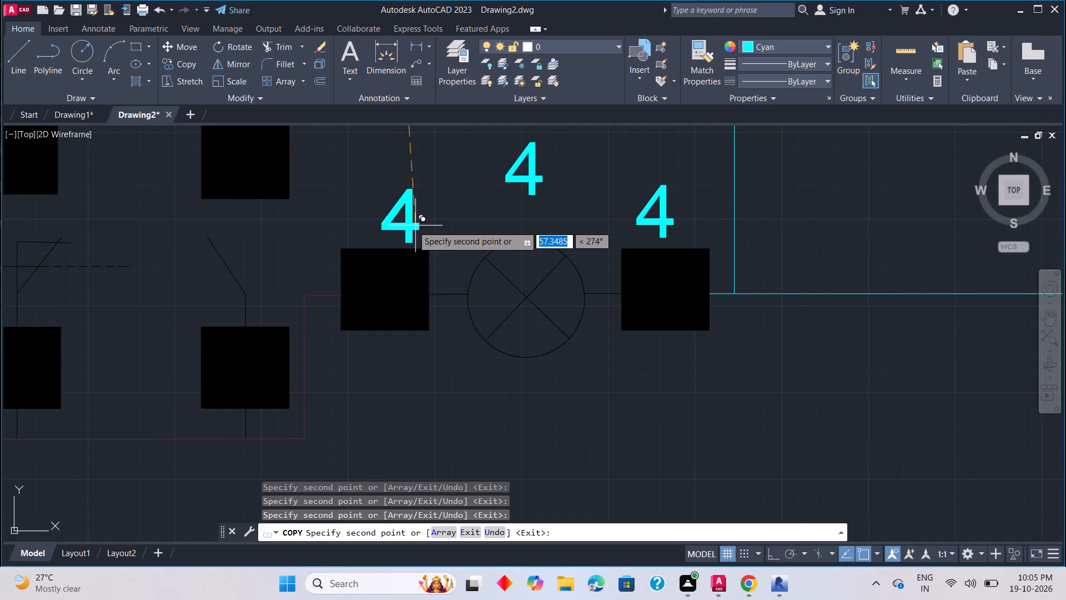
{"action": "left_click", "coordinate": [410, 225]}
Place copies of the label 4 beside the left-hand two-pole switch's two lower terminals.
{"action": "middle_click_drag", "start_coordinate": [342, 394], "coordinate": [537, 386]}
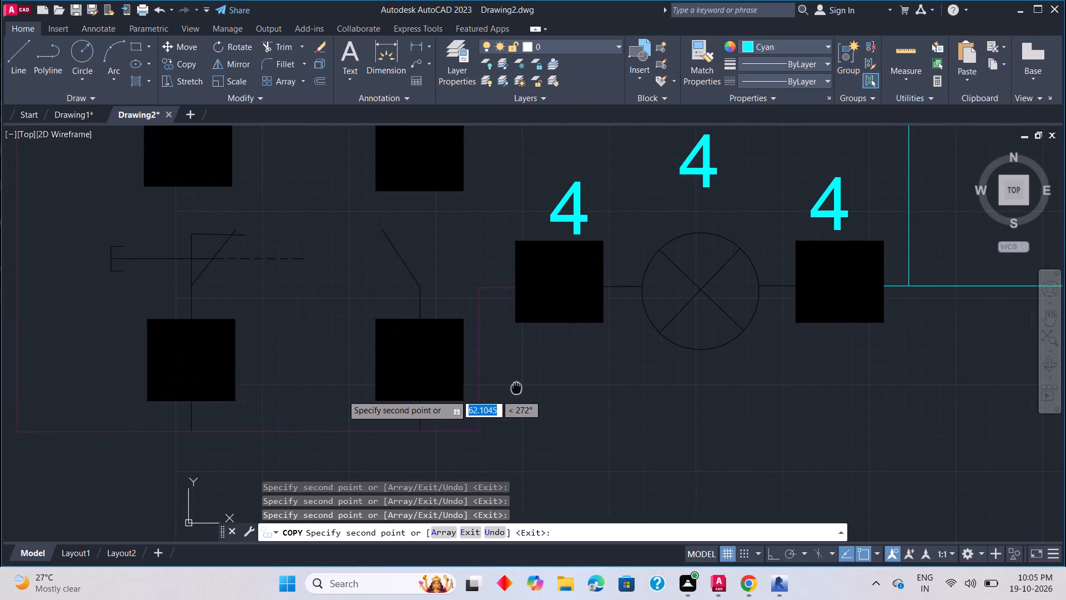
{"action": "middle_click_drag", "start_coordinate": [537, 386], "coordinate": [539, 386]}
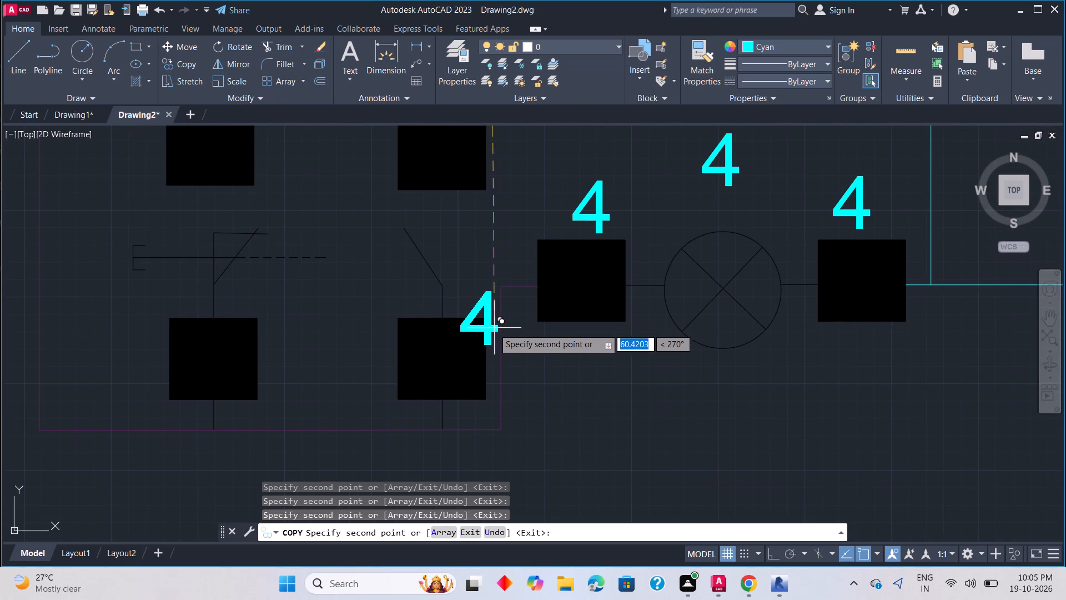
{"action": "scroll", "coordinate": [478, 351], "scroll_direction": "up", "scroll_amount": 2}
{"action": "scroll", "coordinate": [520, 381], "scroll_direction": "down", "scroll_amount": 1}
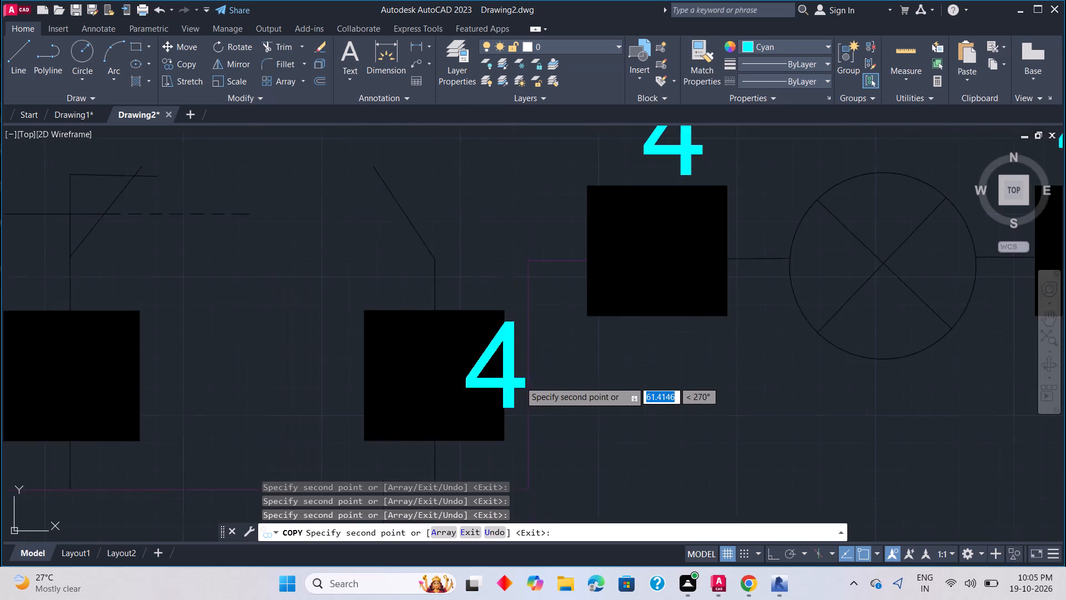
{"action": "scroll", "coordinate": [520, 381], "scroll_direction": "down", "scroll_amount": 2}
{"action": "scroll", "coordinate": [526, 392], "scroll_direction": "up", "scroll_amount": 2}
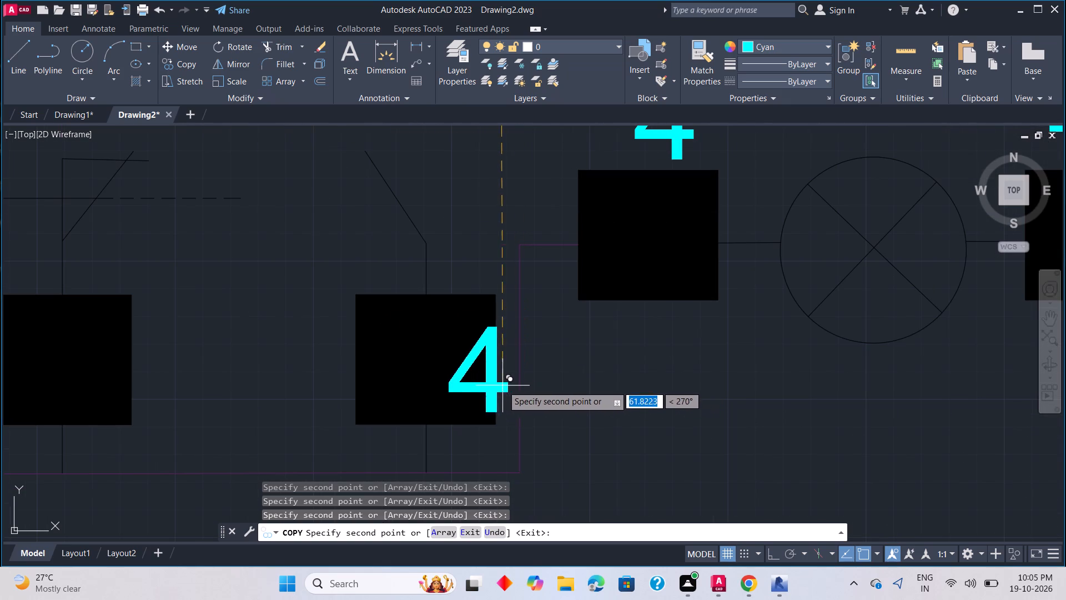
{"action": "left_click", "coordinate": [509, 257]}
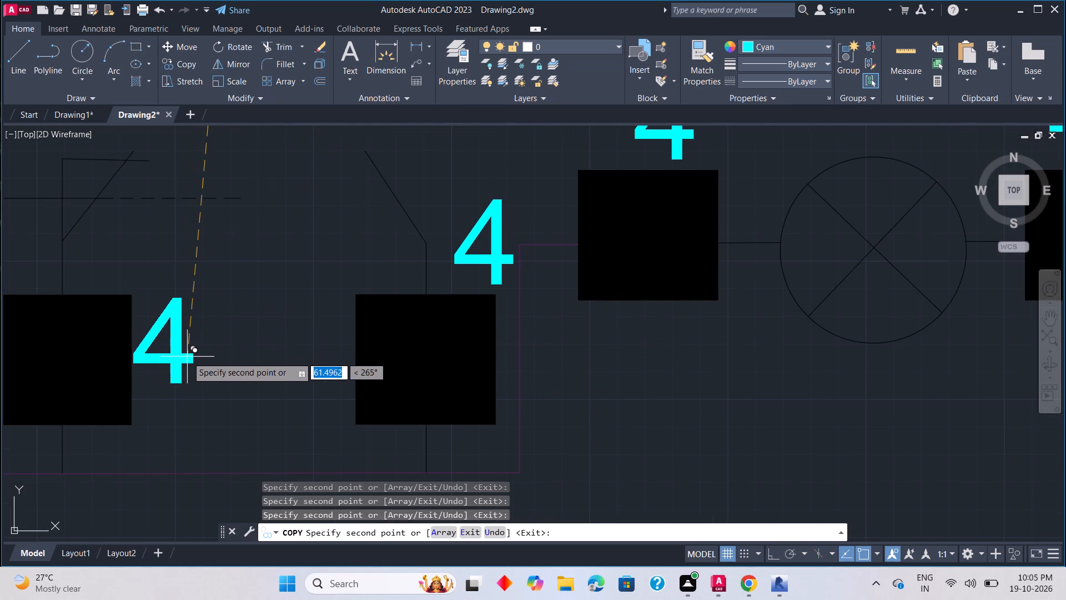
{"action": "left_click", "coordinate": [188, 357]}
Place copies of the label 4 beside the left-hand two-pole switch's two upper terminals and left of its contacts.
{"action": "middle_click_drag", "start_coordinate": [279, 302], "coordinate": [279, 318]}
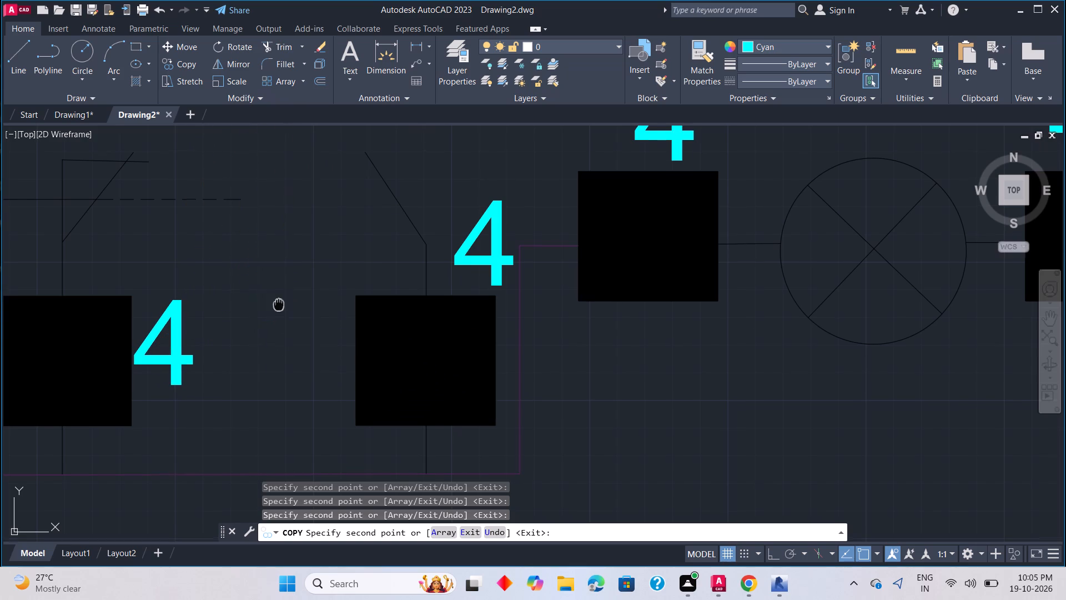
{"action": "middle_click_drag", "start_coordinate": [279, 318], "coordinate": [281, 489]}
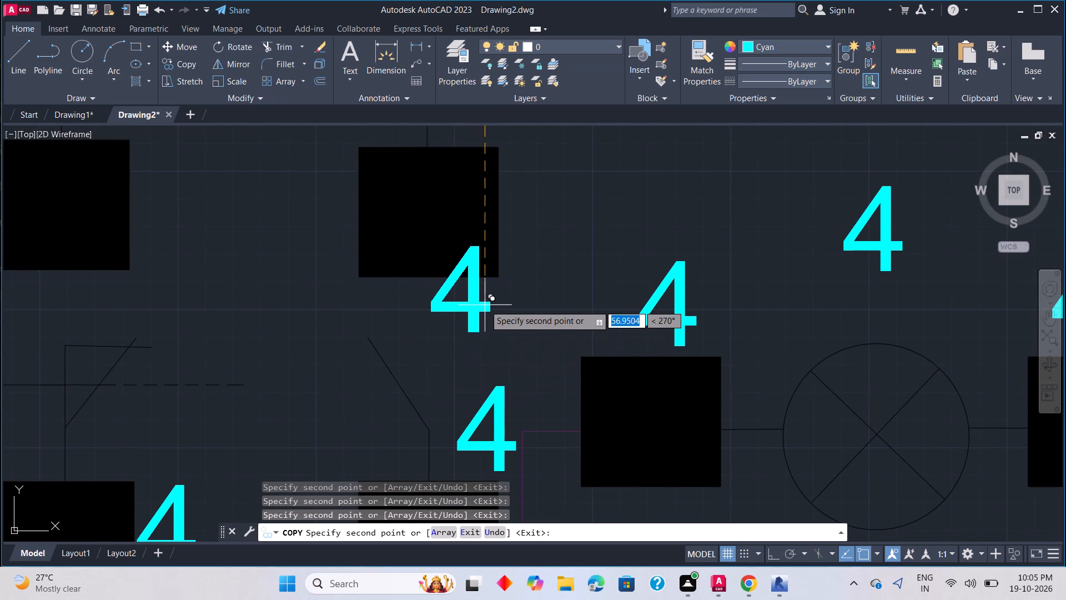
{"action": "left_click", "coordinate": [559, 233]}
{"action": "middle_click_drag", "start_coordinate": [324, 277], "coordinate": [541, 328]}
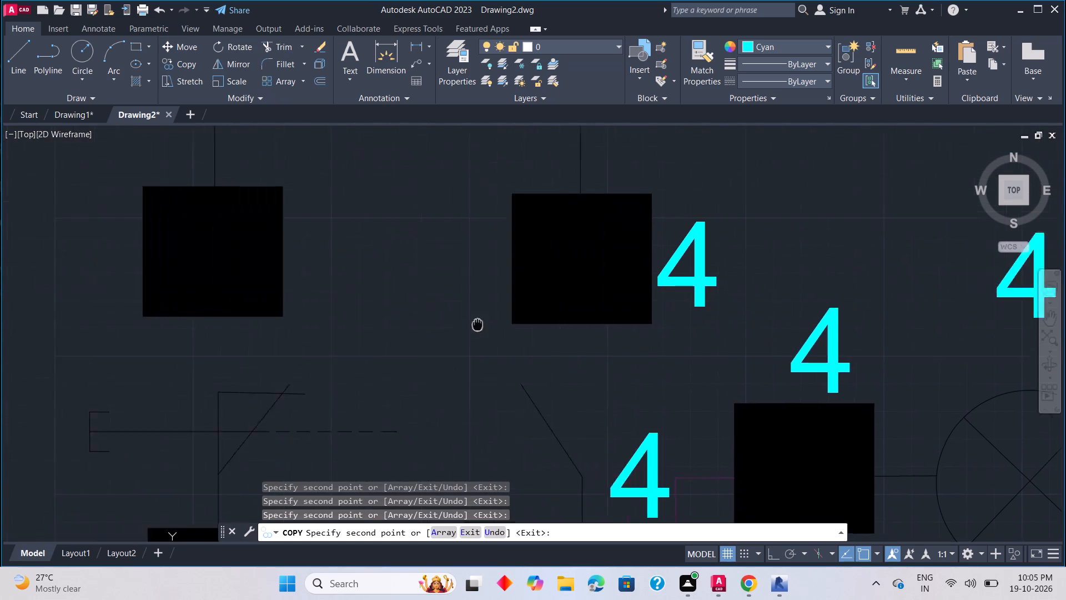
{"action": "middle_click_drag", "start_coordinate": [541, 328], "coordinate": [566, 331]}
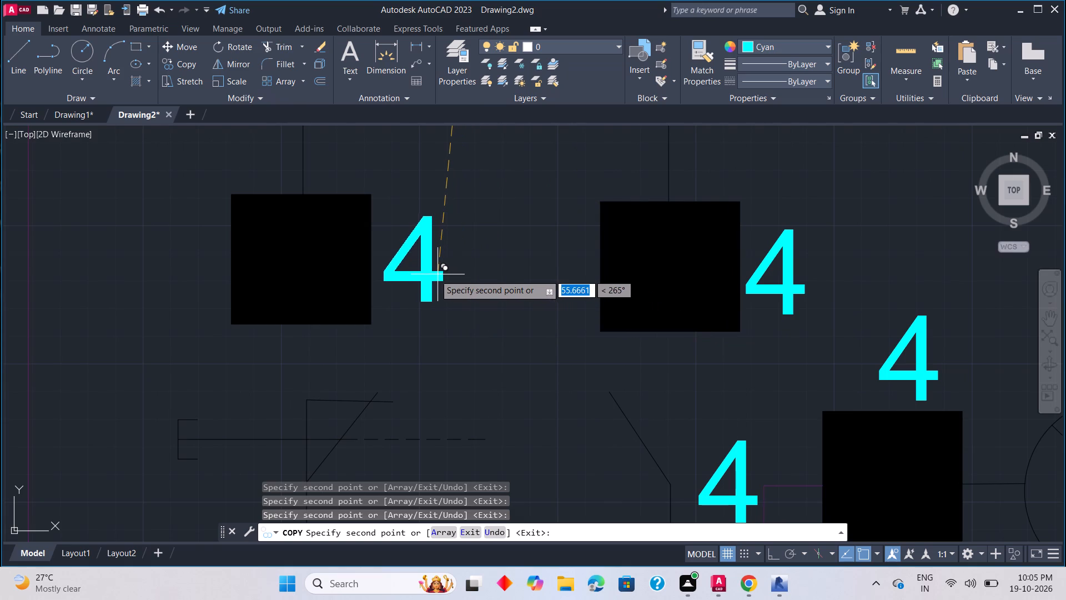
{"action": "left_click", "coordinate": [430, 275]}
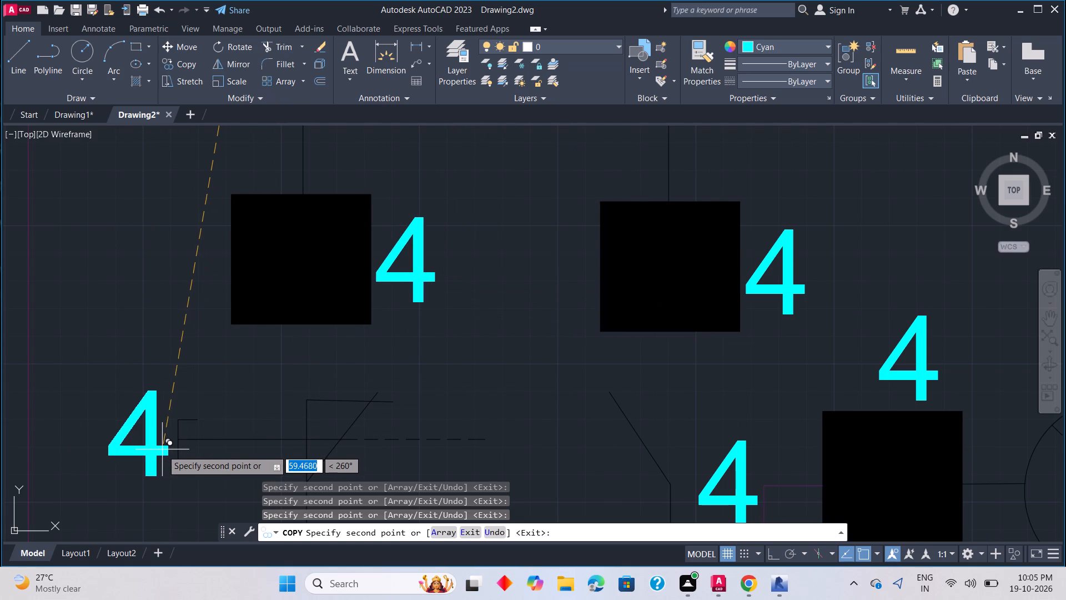
{"action": "left_click", "coordinate": [162, 454]}
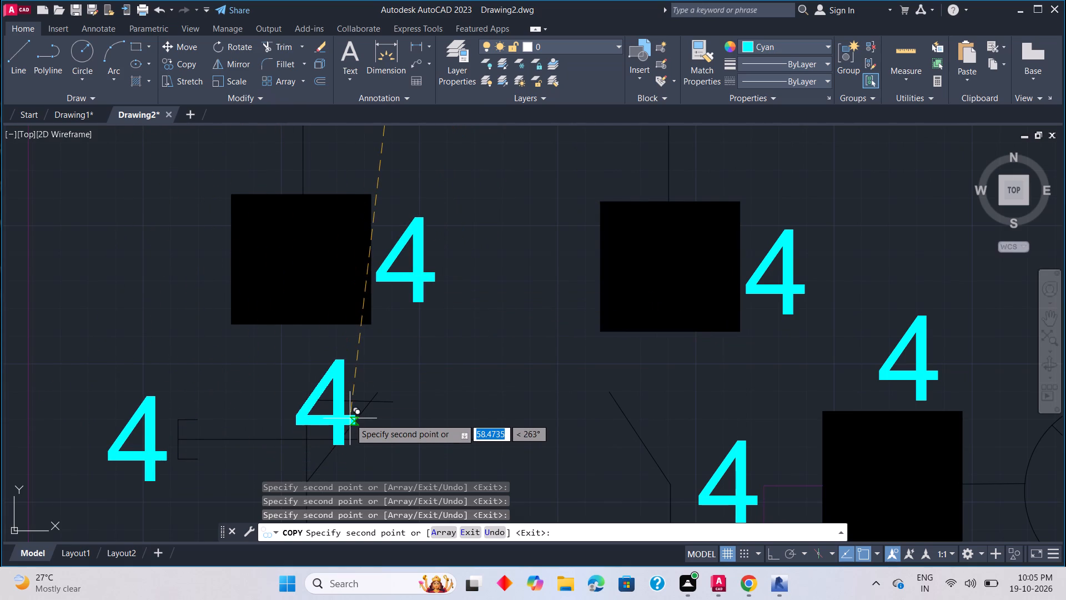
Place copies of the label 4 beside the three lower terminals of the lower circuit's left-hand three-pole contact group.
{"action": "middle_click_drag", "start_coordinate": [433, 281], "coordinate": [436, 384]}
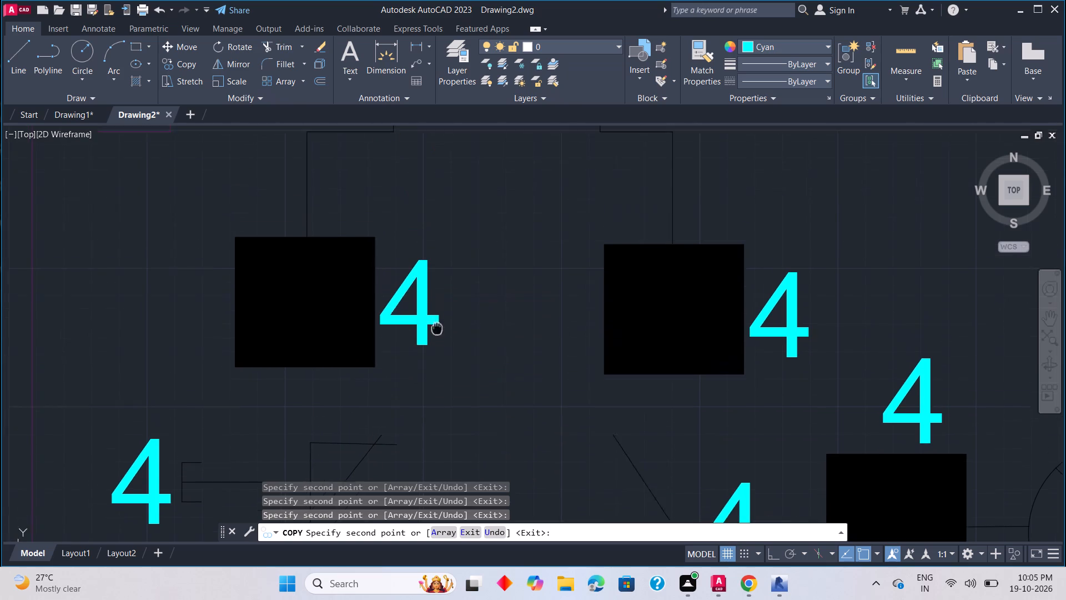
{"action": "middle_click_drag", "start_coordinate": [436, 384], "coordinate": [435, 502]}
{"action": "middle_click_drag", "start_coordinate": [502, 241], "coordinate": [459, 383]}
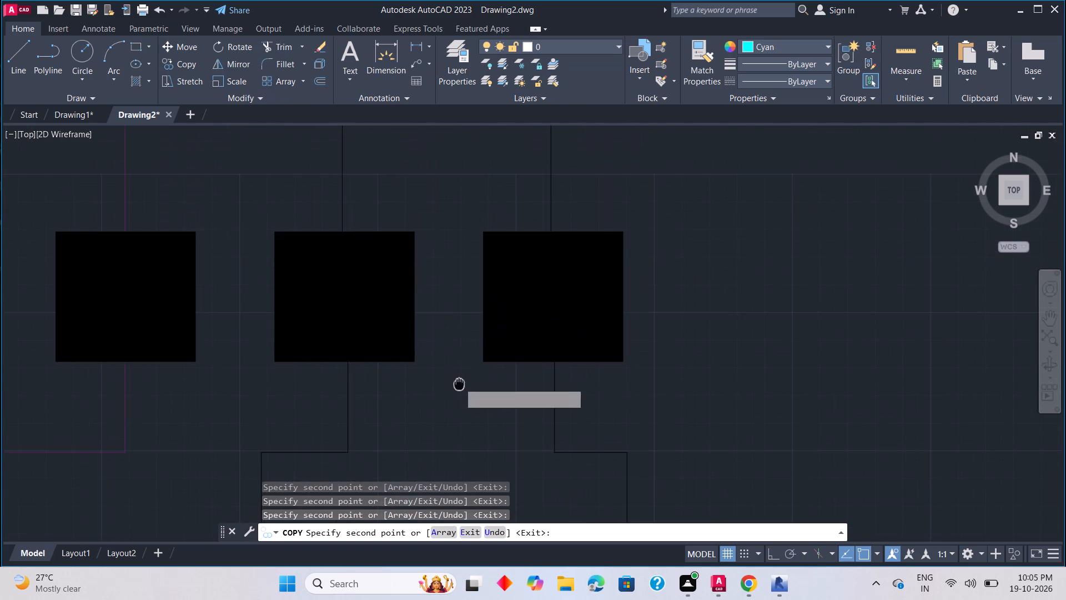
{"action": "scroll", "coordinate": [459, 342], "scroll_direction": "up", "scroll_amount": 2}
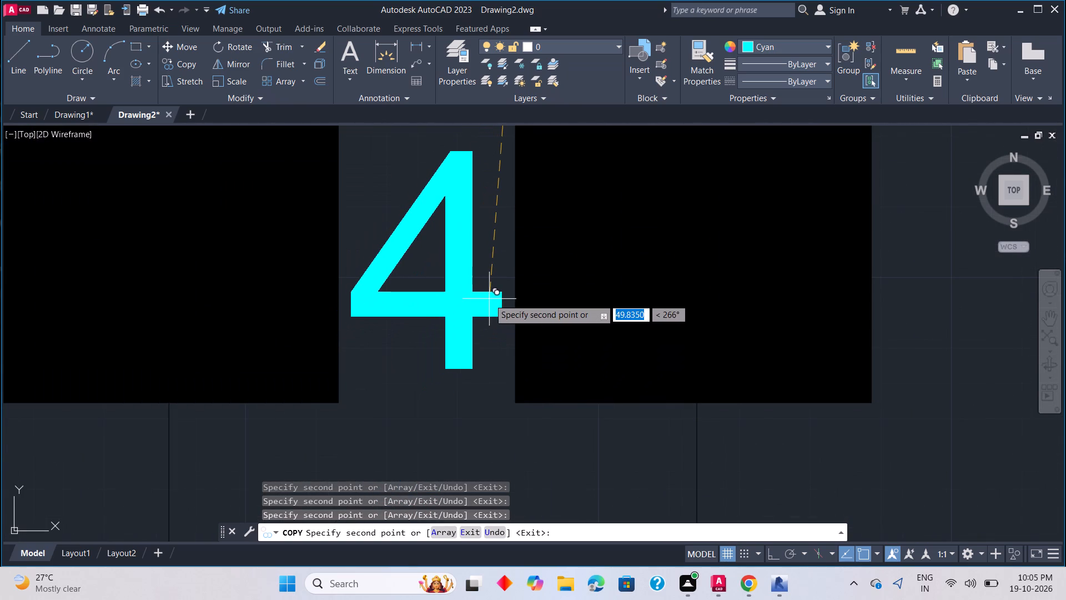
{"action": "left_click", "coordinate": [489, 299]}
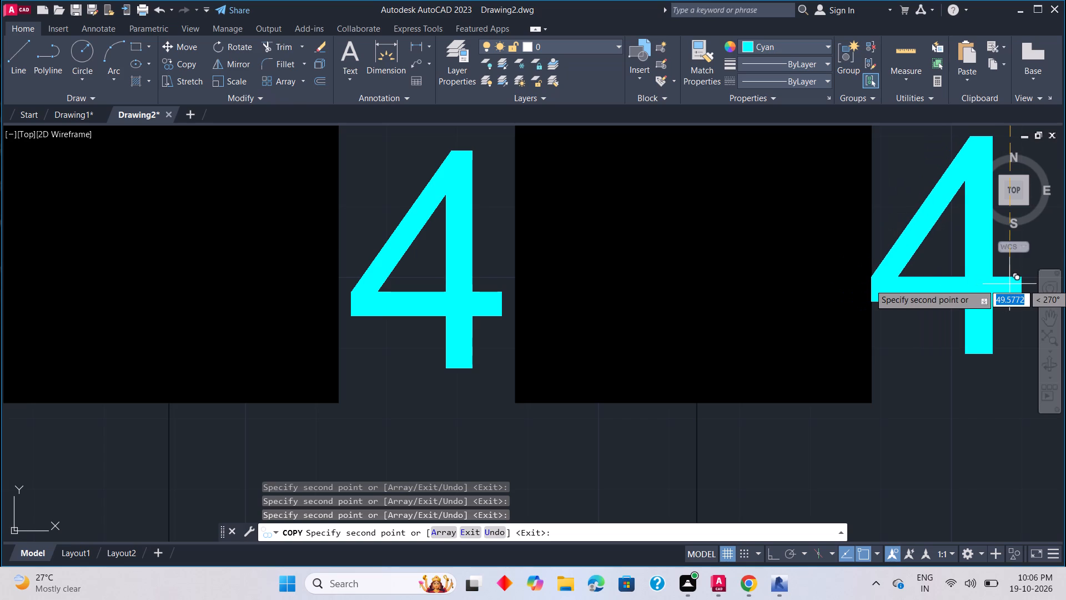
{"action": "middle_click_drag", "start_coordinate": [1009, 283], "coordinate": [821, 336]}
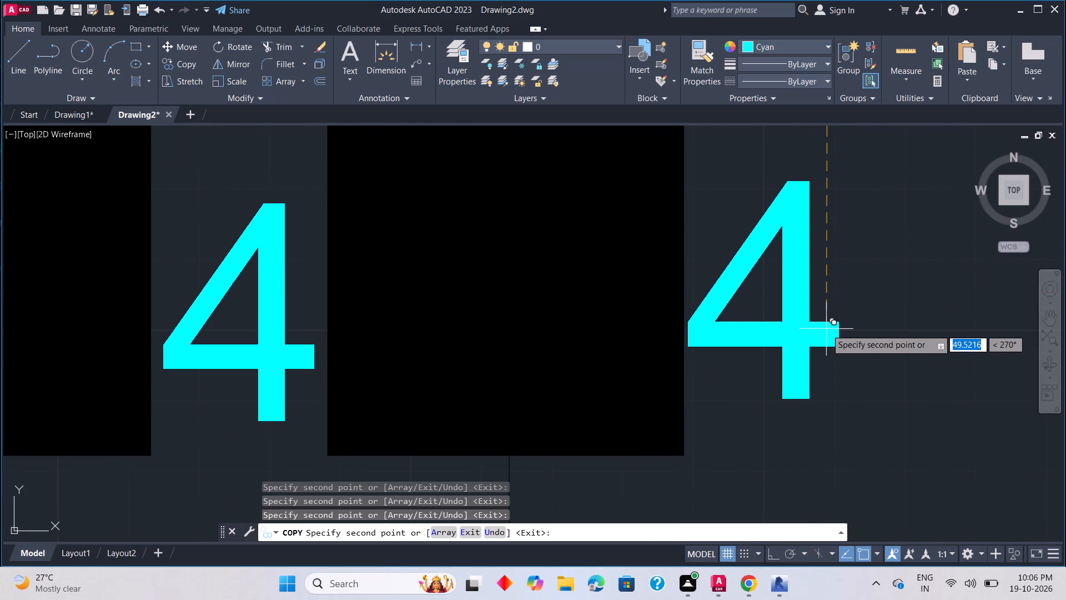
{"action": "left_click", "coordinate": [827, 326]}
{"action": "scroll", "coordinate": [509, 382], "scroll_direction": "down", "scroll_amount": 3}
{"action": "middle_click_drag", "start_coordinate": [413, 388], "coordinate": [418, 390]}
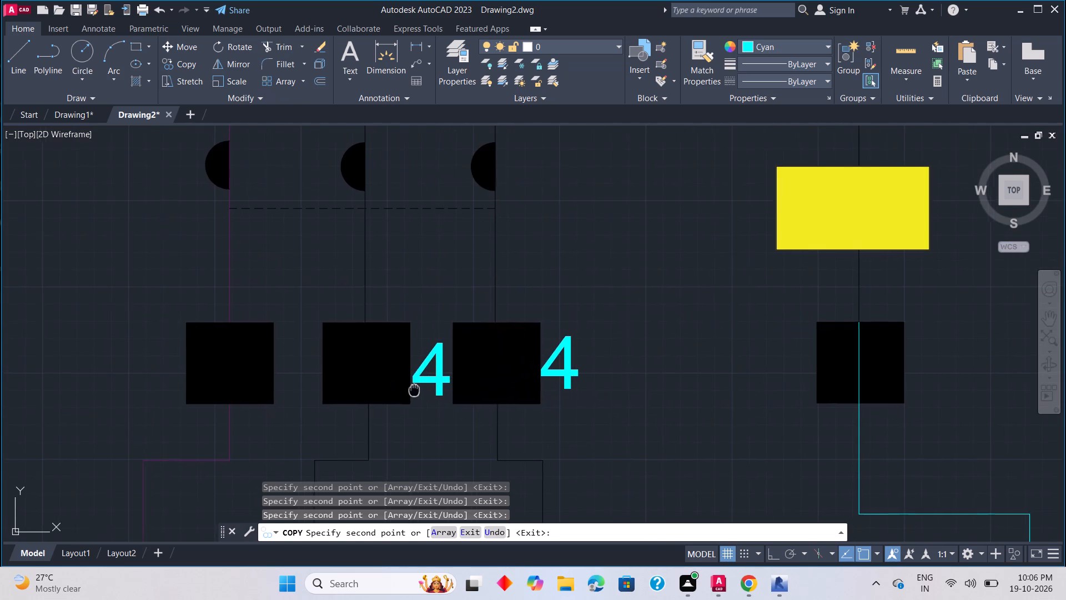
{"action": "middle_click_drag", "start_coordinate": [418, 390], "coordinate": [711, 385]}
{"action": "scroll", "coordinate": [650, 374], "scroll_direction": "up", "scroll_amount": 1}
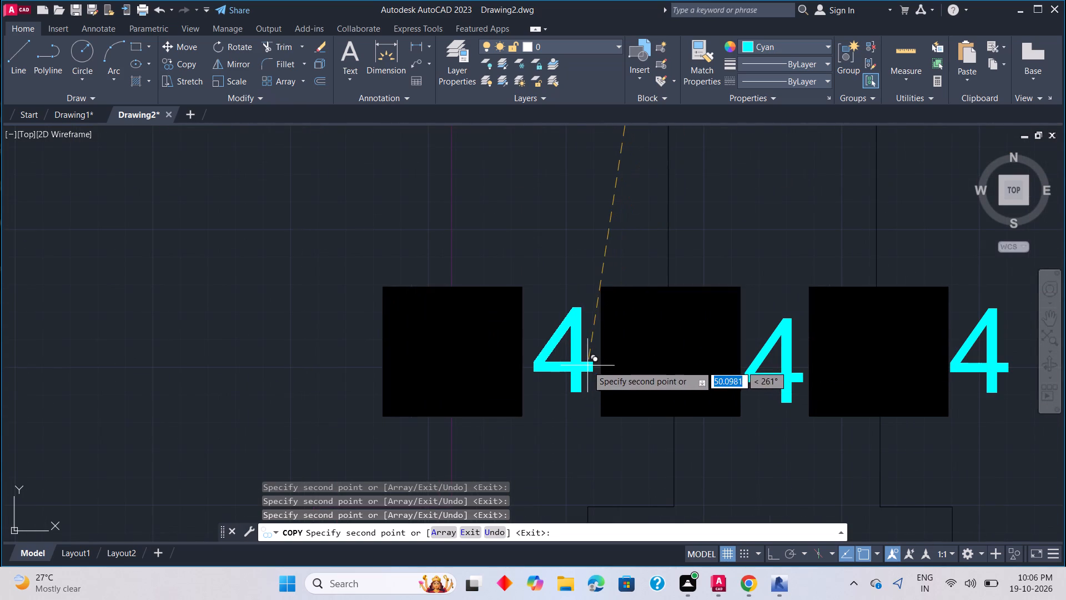
{"action": "left_click", "coordinate": [586, 366]}
Place copies of the label 4 beside the three upper terminals of the same left-hand three-pole contact group.
{"action": "middle_click_drag", "start_coordinate": [605, 310], "coordinate": [566, 518]}
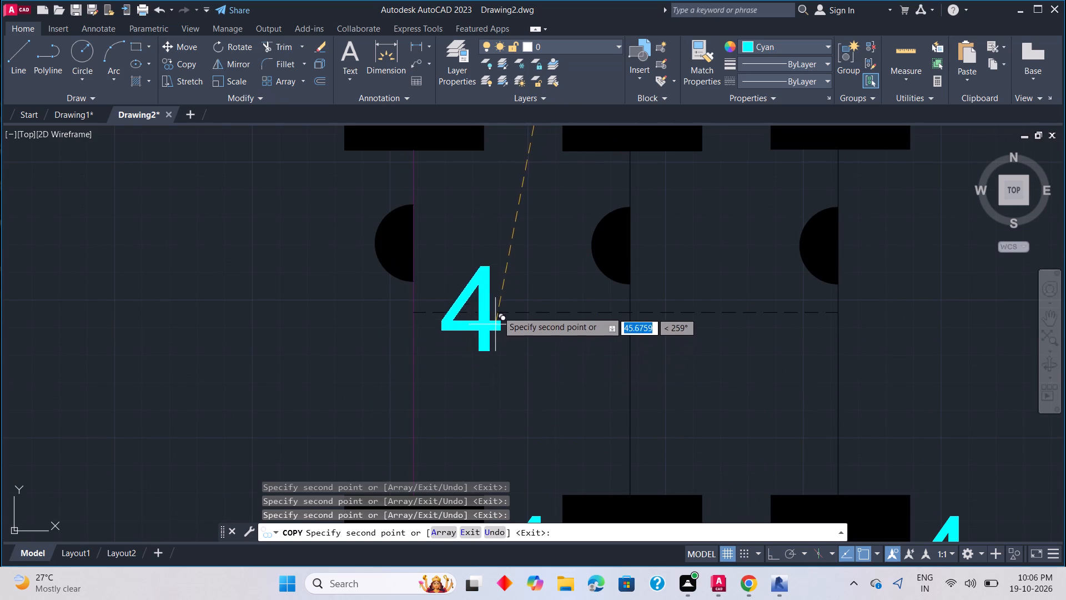
{"action": "middle_click_drag", "start_coordinate": [514, 276], "coordinate": [479, 435]}
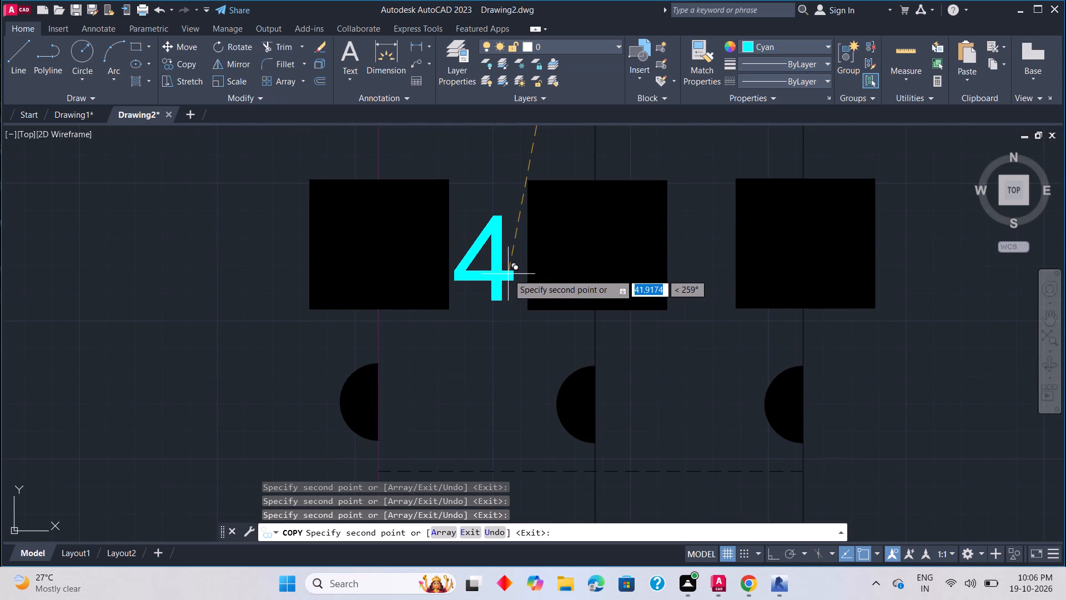
{"action": "left_click", "coordinate": [508, 274]}
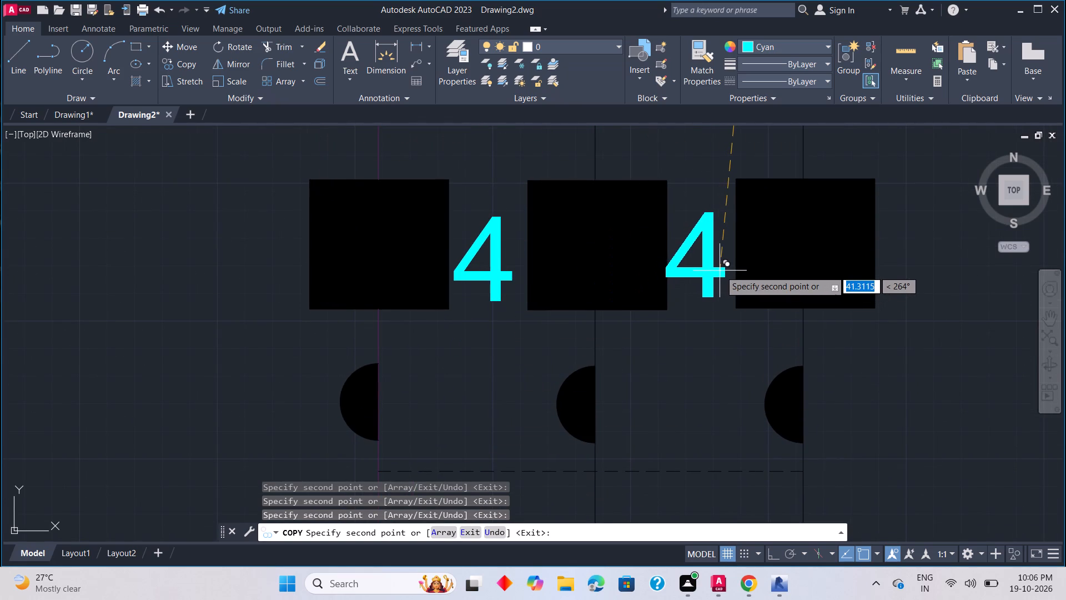
{"action": "left_click", "coordinate": [725, 269]}
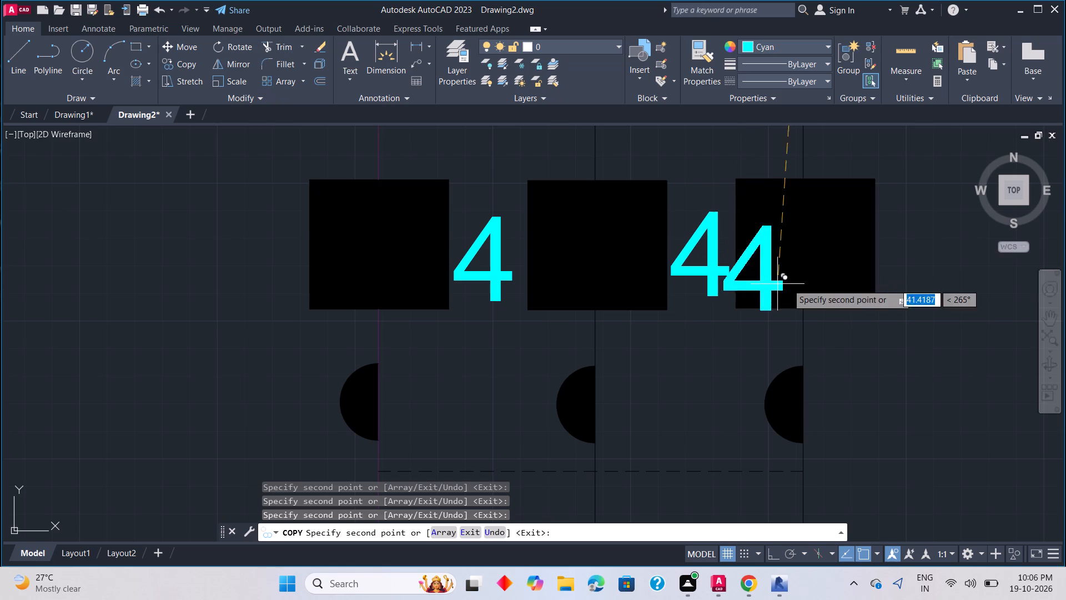
{"action": "left_click", "coordinate": [933, 265]}
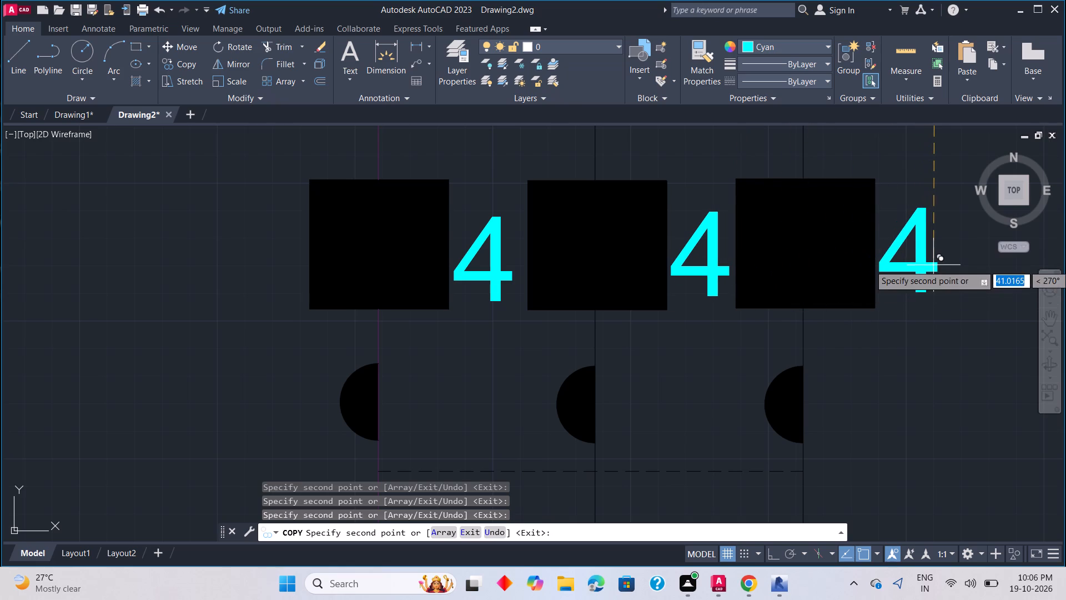
Place copies of the label 4 beside the lower circuit's yellow coil and beside the square terminals above and below it.
{"action": "scroll", "coordinate": [836, 276], "scroll_direction": "down", "scroll_amount": 4}
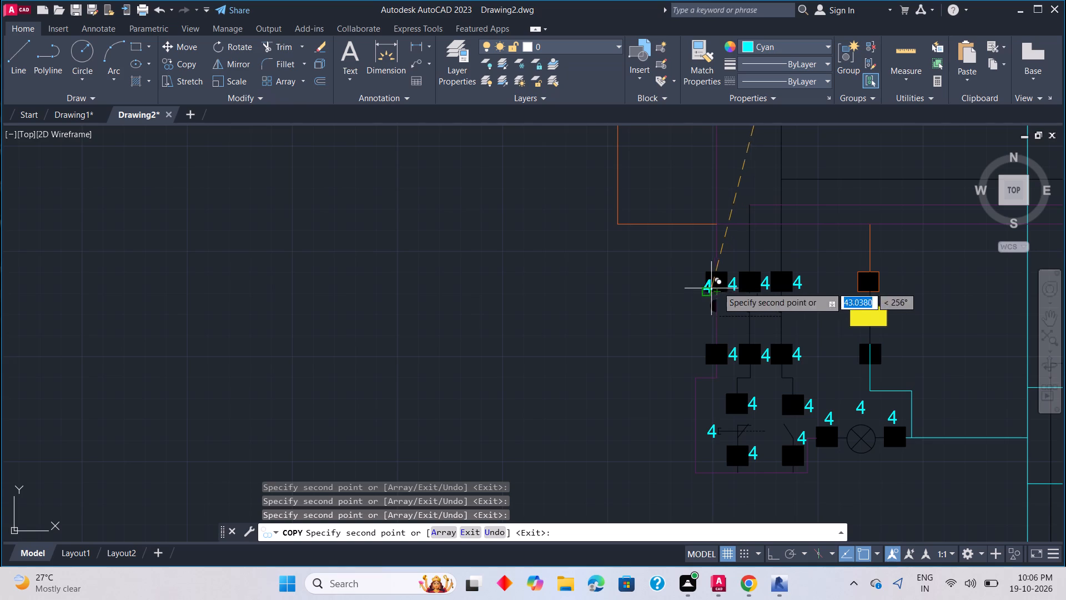
{"action": "scroll", "coordinate": [923, 274], "scroll_direction": "up", "scroll_amount": 2}
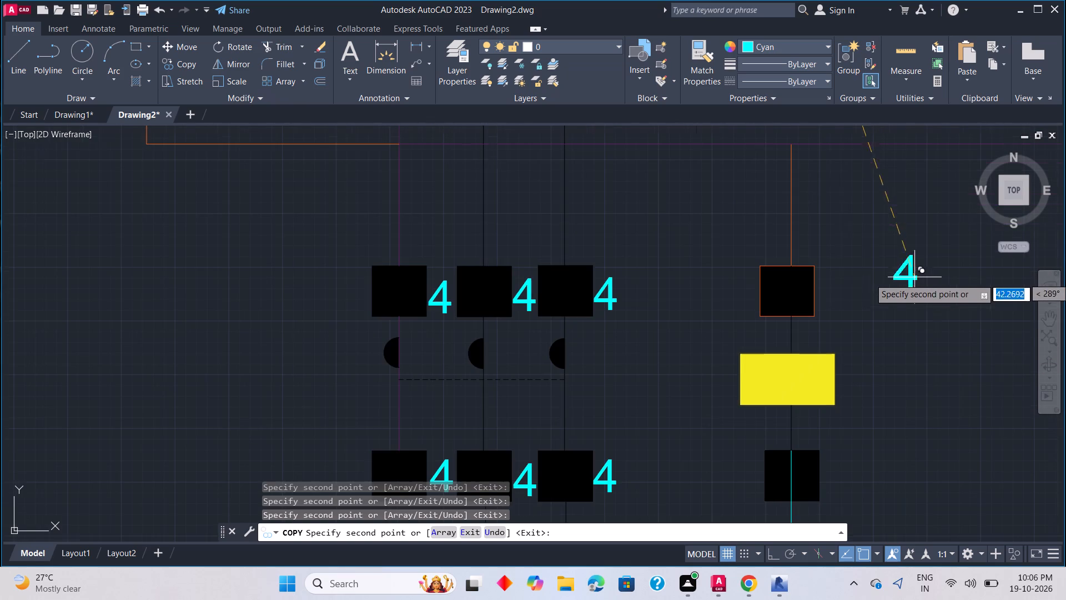
{"action": "left_click", "coordinate": [842, 294]}
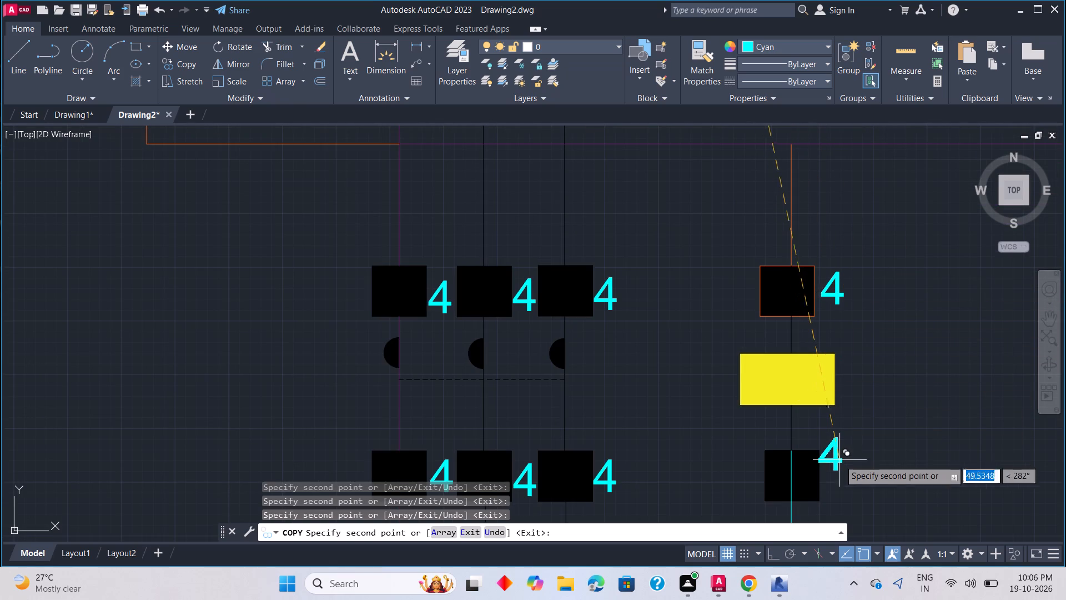
{"action": "left_click", "coordinate": [849, 478]}
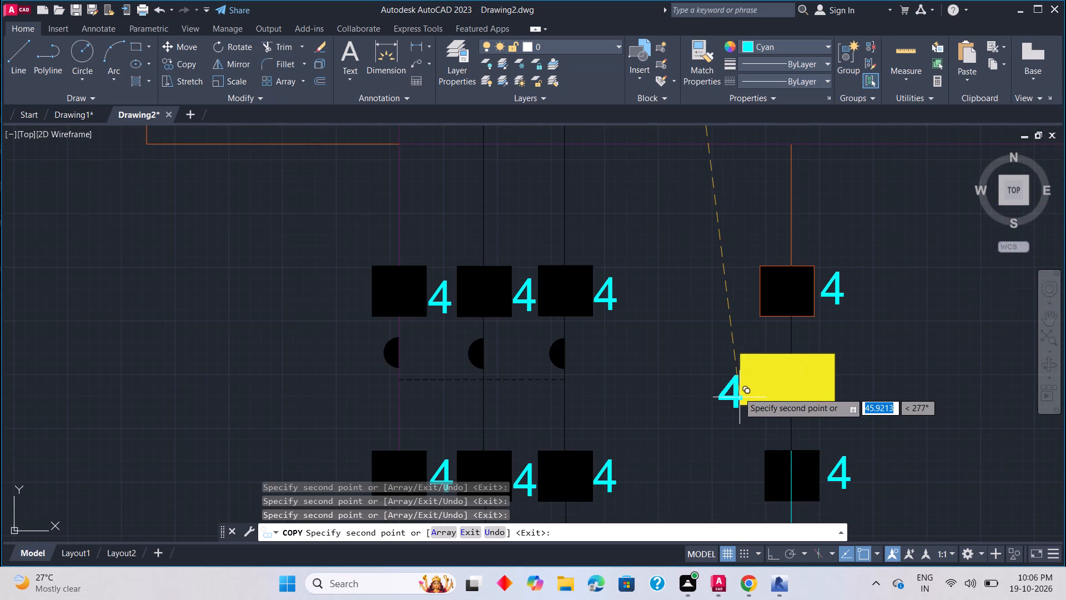
{"action": "left_click", "coordinate": [719, 378]}
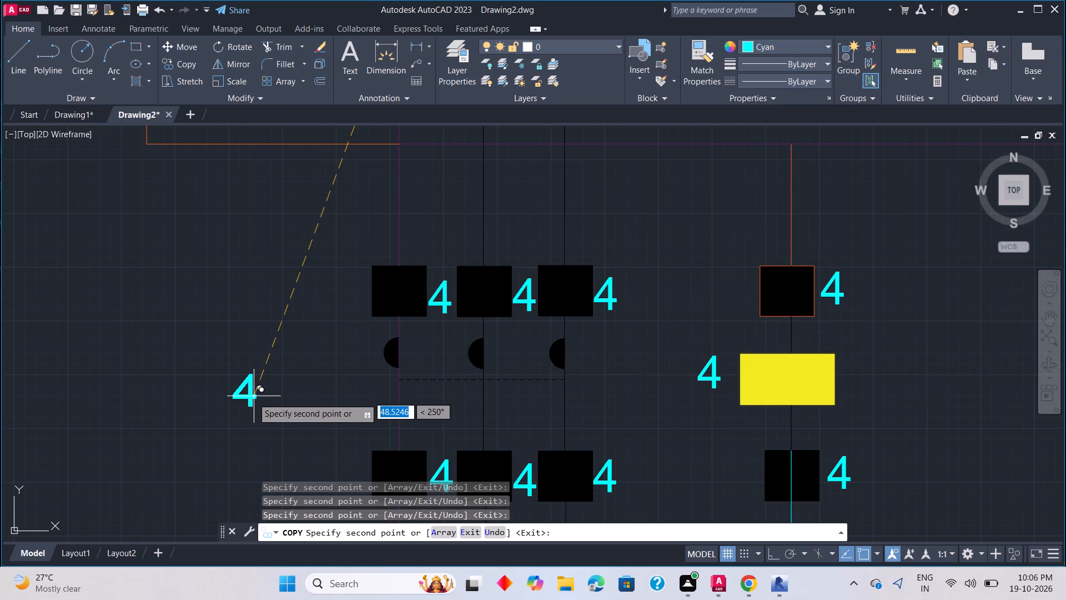
Place a copy of the label 4 left of the upper circuit's three-pole contacts with terminals 1 to 6.
{"action": "scroll", "coordinate": [253, 398], "scroll_direction": "down", "scroll_amount": 4}
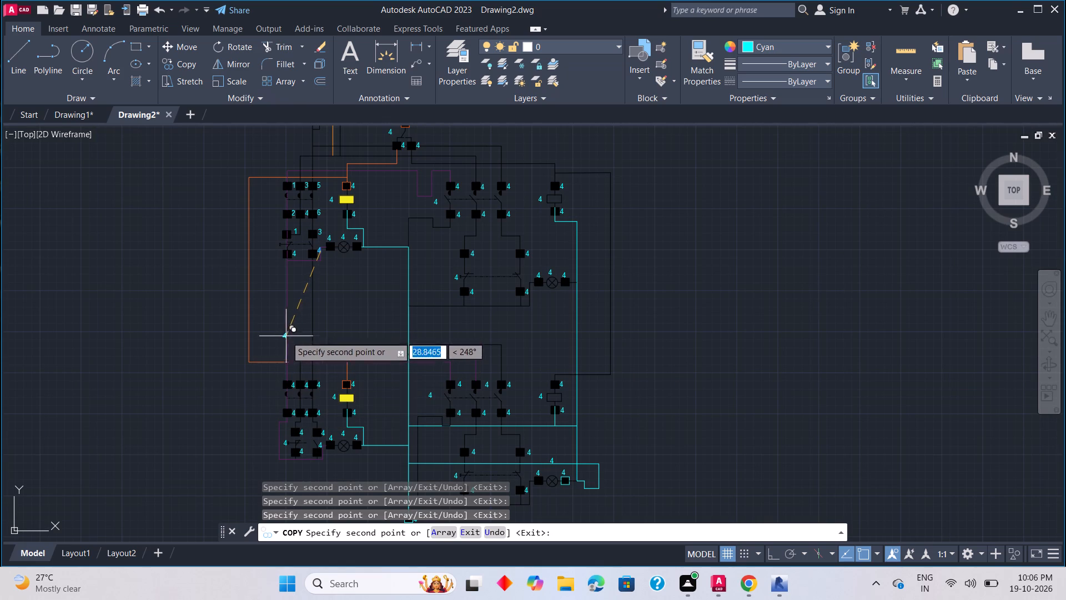
{"action": "middle_click_drag", "start_coordinate": [279, 303], "coordinate": [301, 437]}
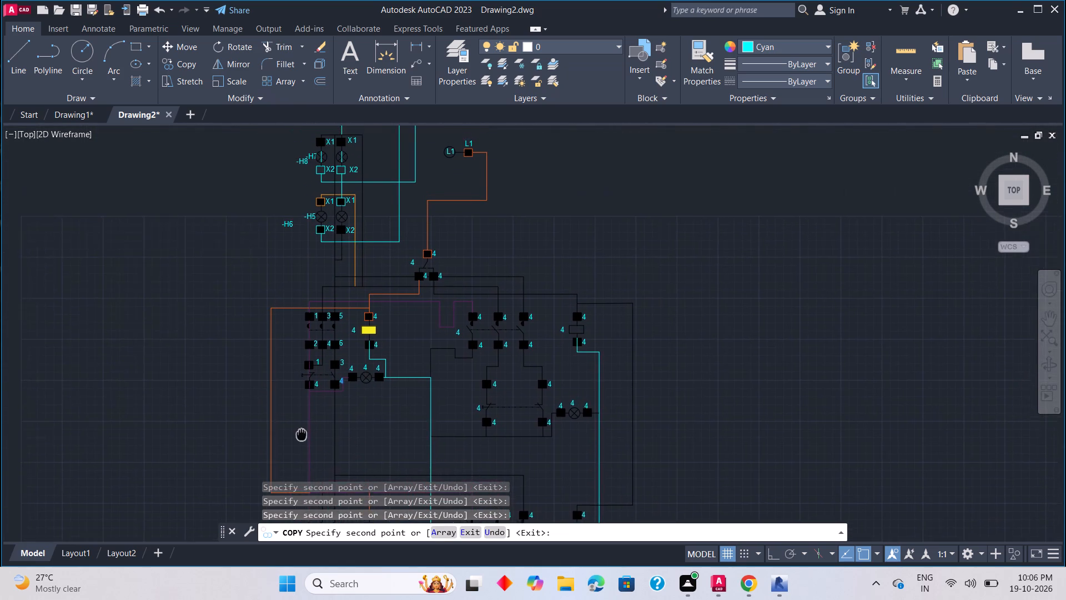
{"action": "middle_click_drag", "start_coordinate": [301, 437], "coordinate": [302, 464]}
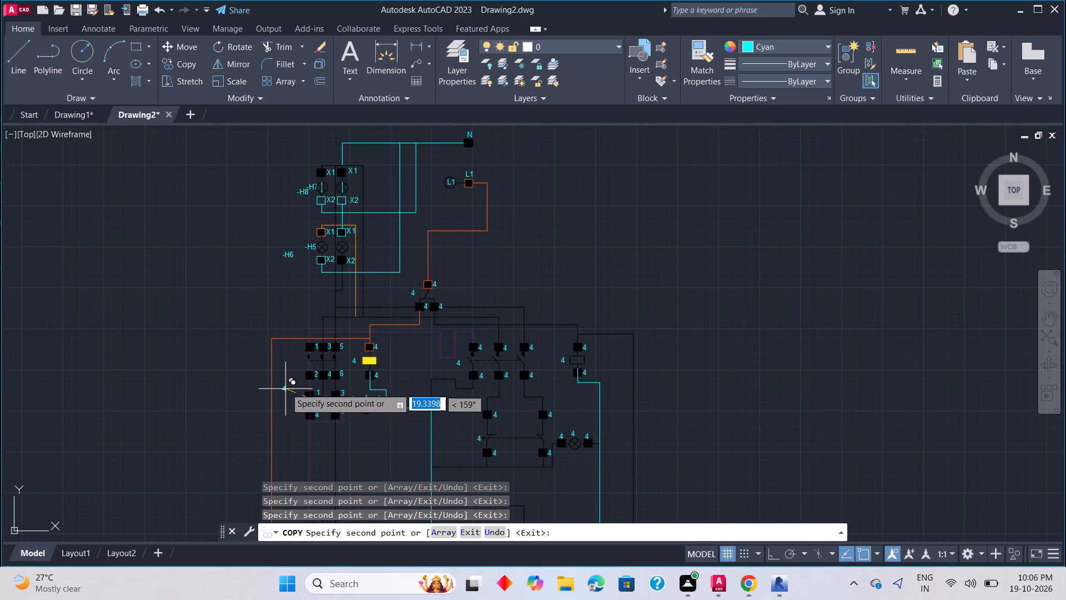
{"action": "scroll", "coordinate": [286, 387], "scroll_direction": "up", "scroll_amount": 4}
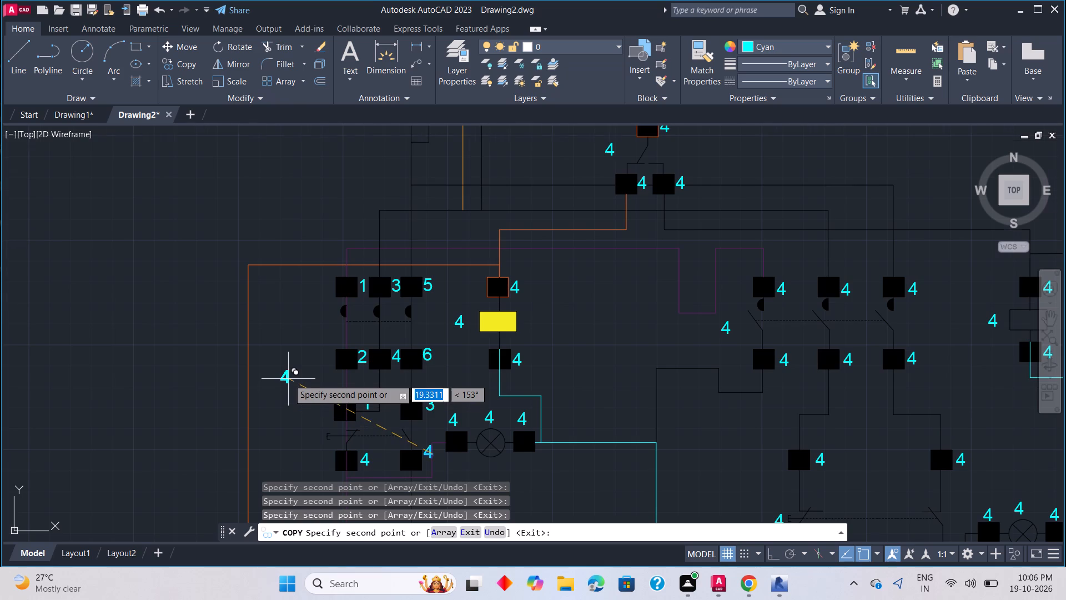
{"action": "scroll", "coordinate": [288, 379], "scroll_direction": "up", "scroll_amount": 2}
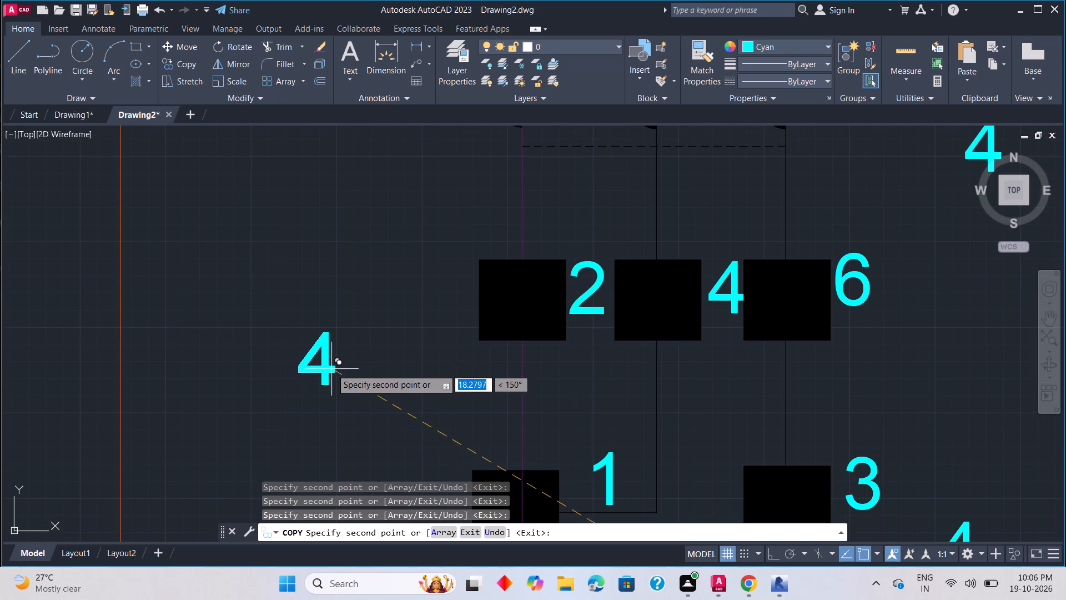
{"action": "scroll", "coordinate": [331, 369], "scroll_direction": "down", "scroll_amount": 2}
{"action": "left_click", "coordinate": [330, 291]}
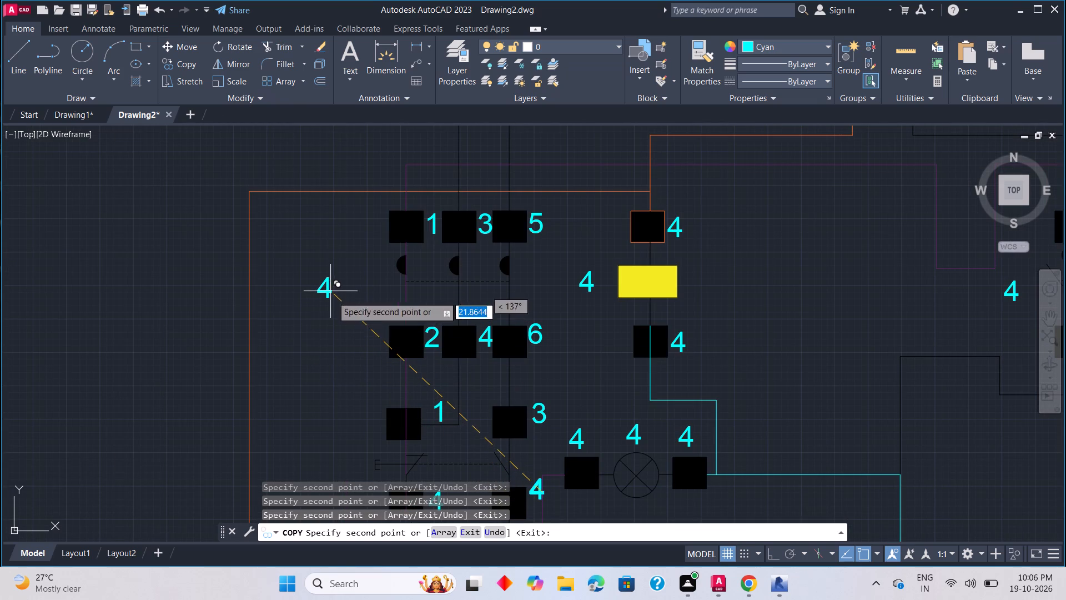
Place a copy of the label 4 left of the upper circuit's left-hand two-pole switch contacts.
{"action": "scroll", "coordinate": [304, 408], "scroll_direction": "down", "scroll_amount": 1}
{"action": "middle_click_drag", "start_coordinate": [287, 433], "coordinate": [349, 308]}
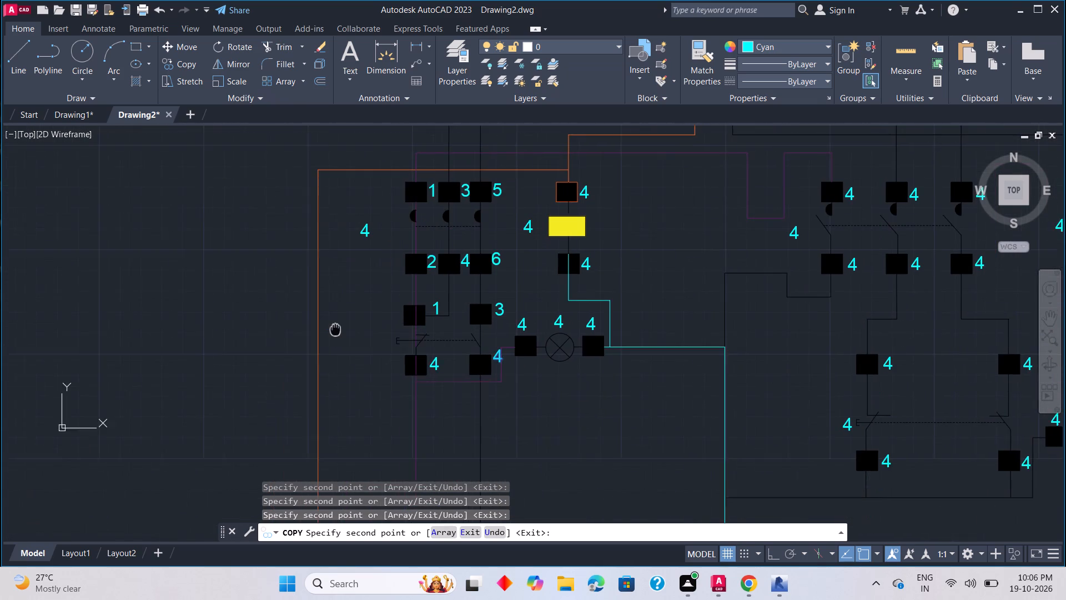
{"action": "middle_click_drag", "start_coordinate": [349, 308], "coordinate": [352, 303]}
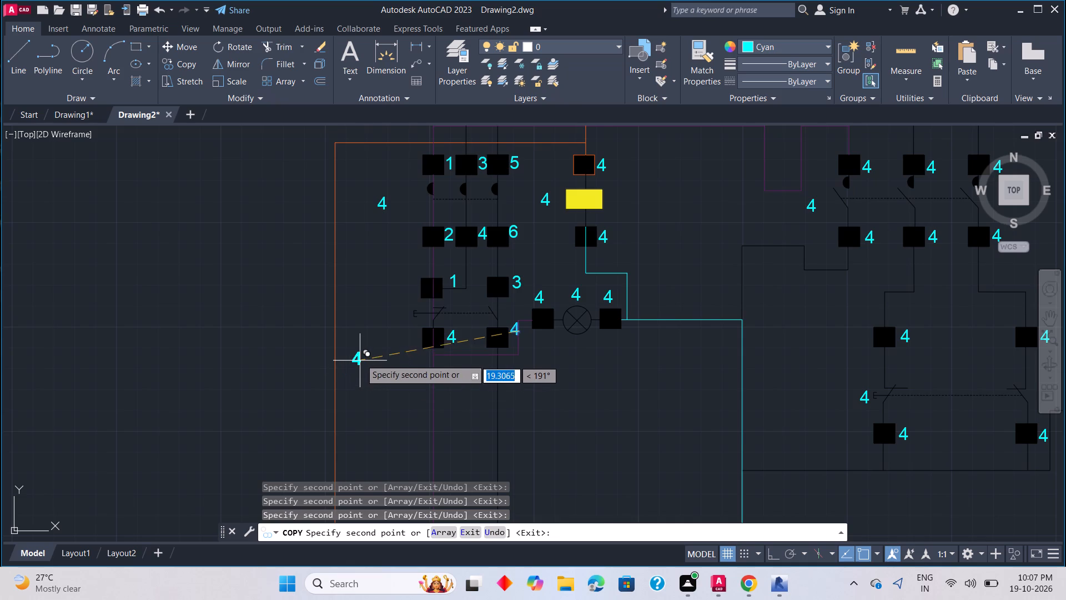
{"action": "scroll", "coordinate": [361, 356], "scroll_direction": "up", "scroll_amount": 1}
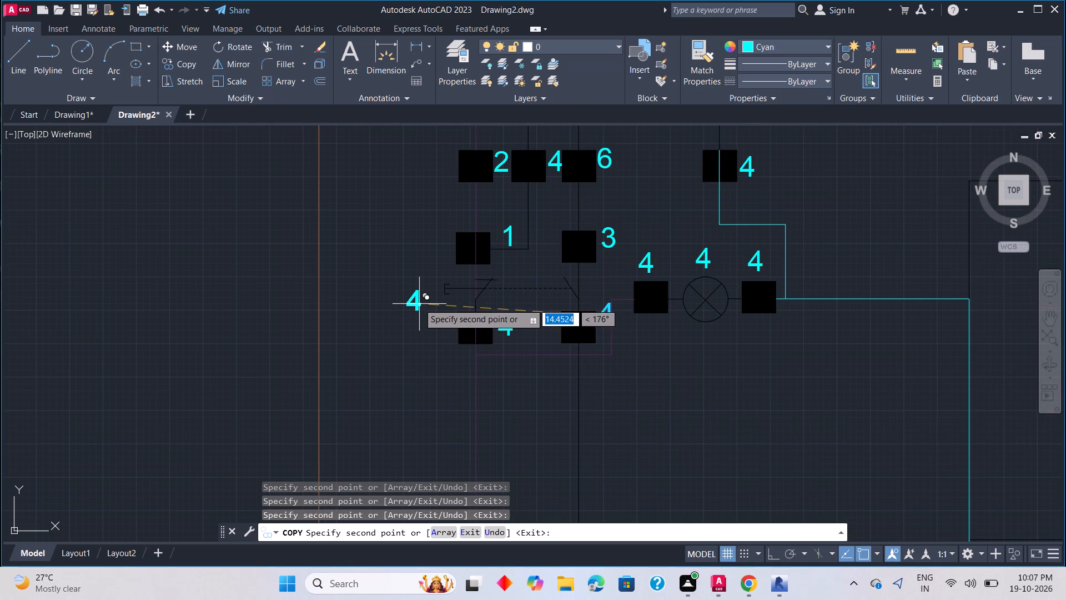
{"action": "left_click", "coordinate": [418, 298]}
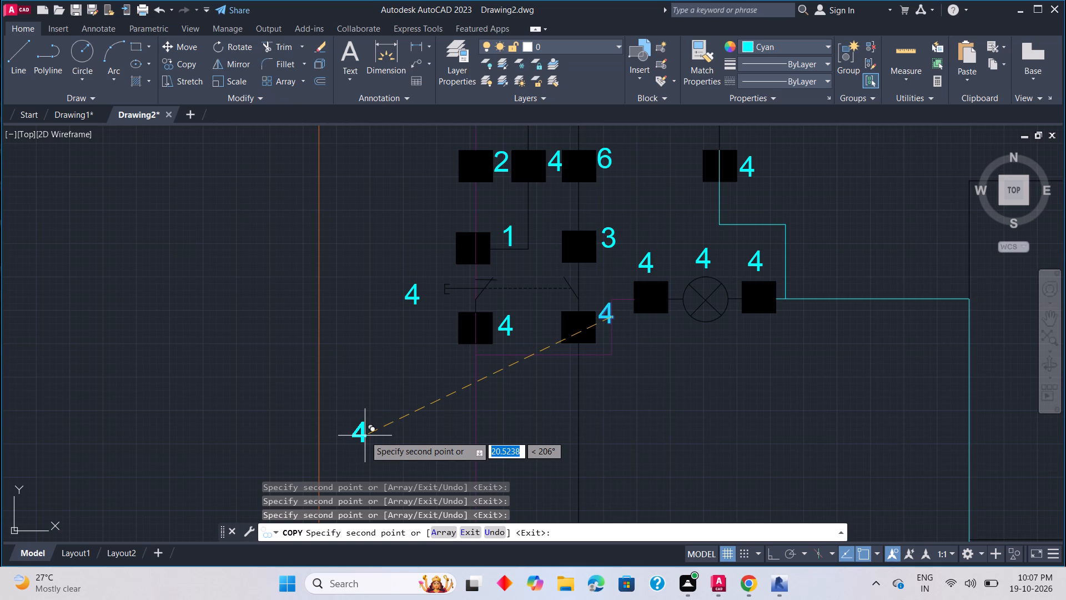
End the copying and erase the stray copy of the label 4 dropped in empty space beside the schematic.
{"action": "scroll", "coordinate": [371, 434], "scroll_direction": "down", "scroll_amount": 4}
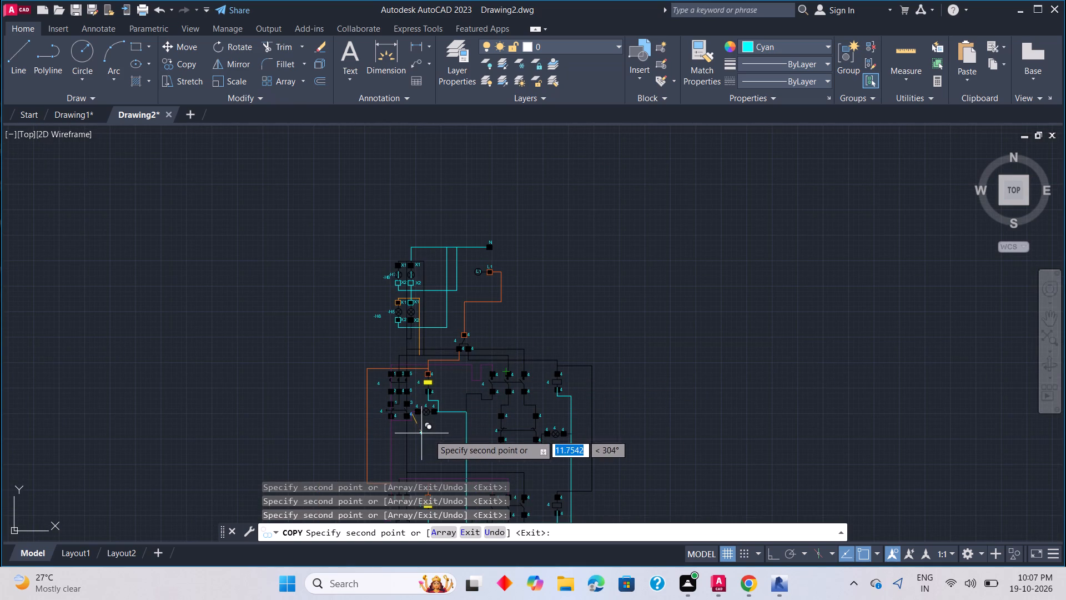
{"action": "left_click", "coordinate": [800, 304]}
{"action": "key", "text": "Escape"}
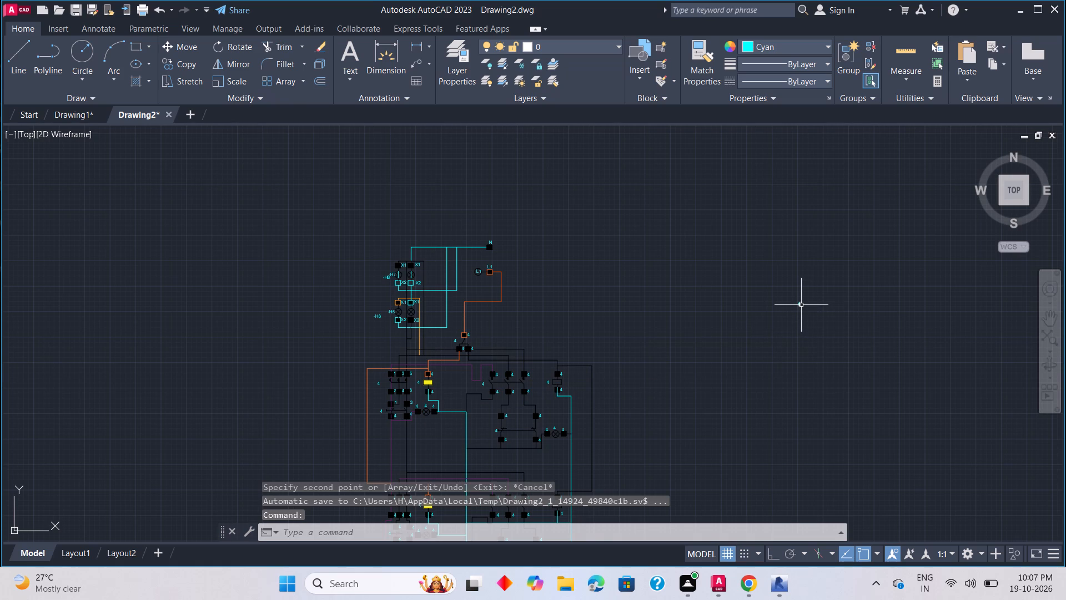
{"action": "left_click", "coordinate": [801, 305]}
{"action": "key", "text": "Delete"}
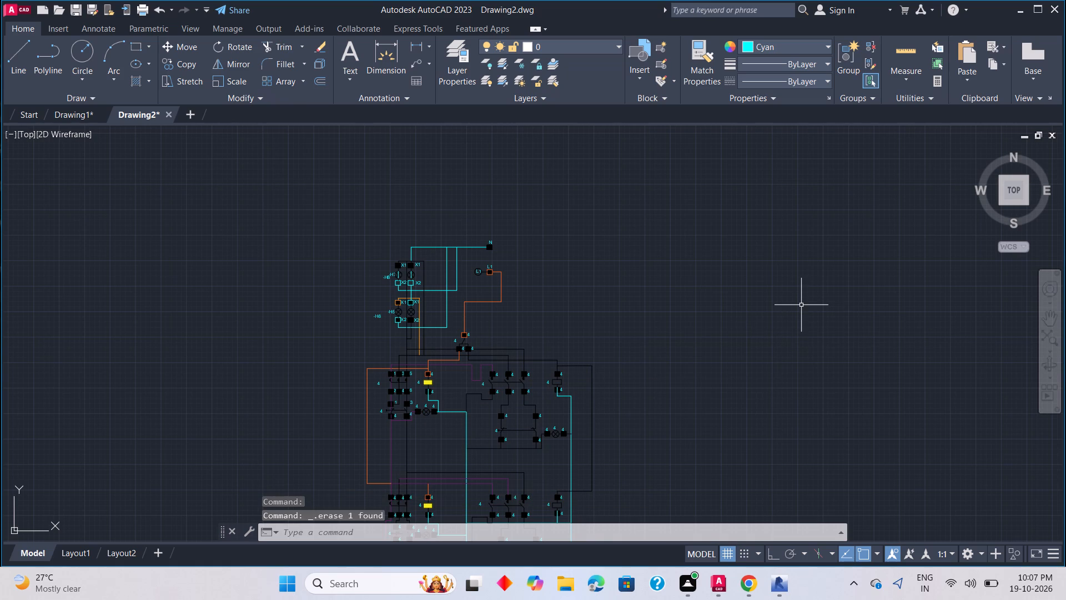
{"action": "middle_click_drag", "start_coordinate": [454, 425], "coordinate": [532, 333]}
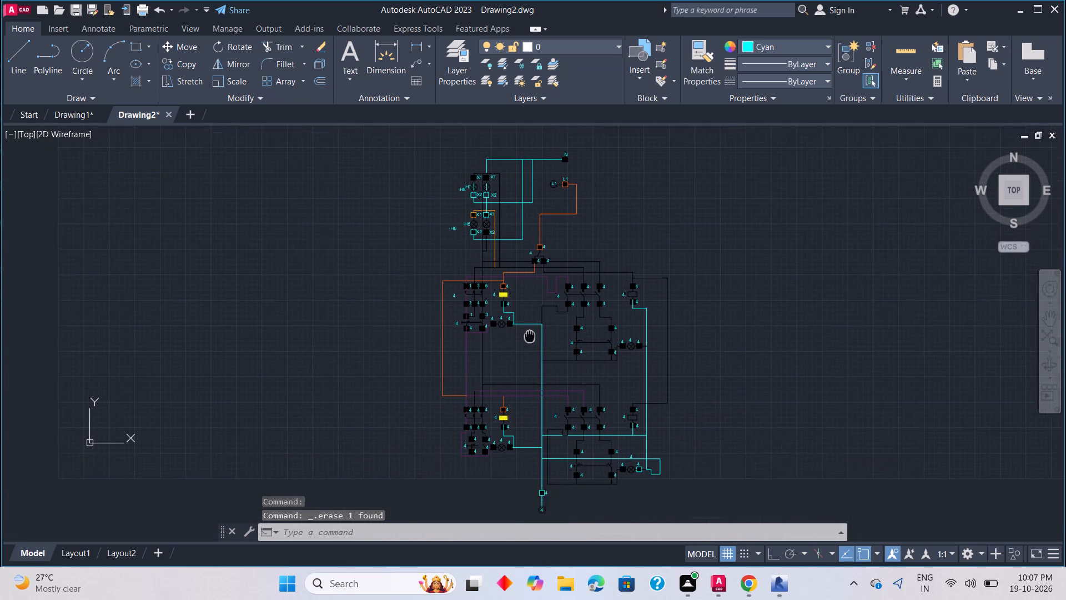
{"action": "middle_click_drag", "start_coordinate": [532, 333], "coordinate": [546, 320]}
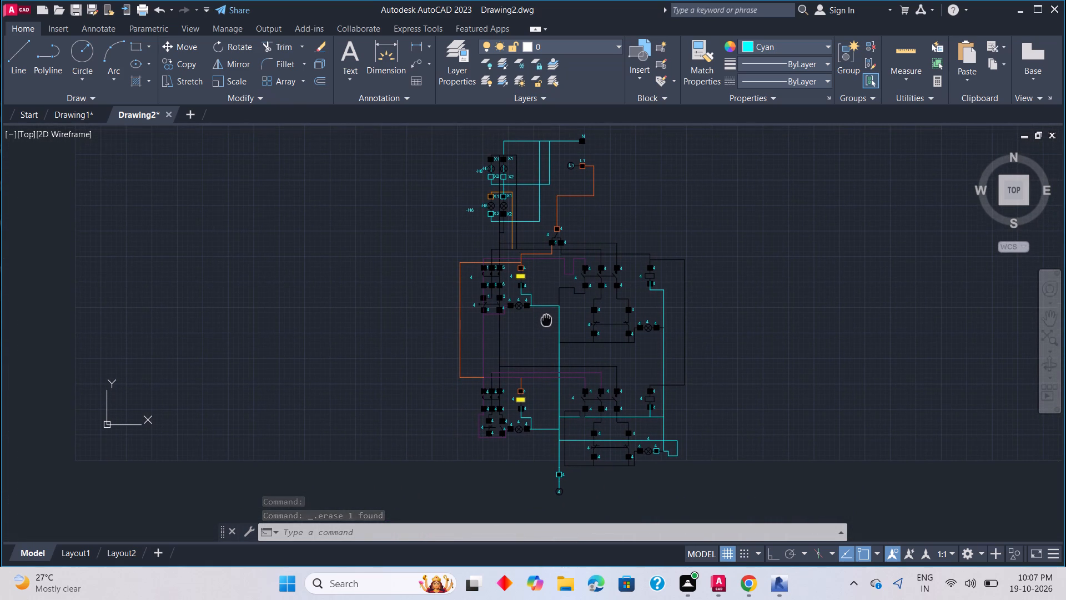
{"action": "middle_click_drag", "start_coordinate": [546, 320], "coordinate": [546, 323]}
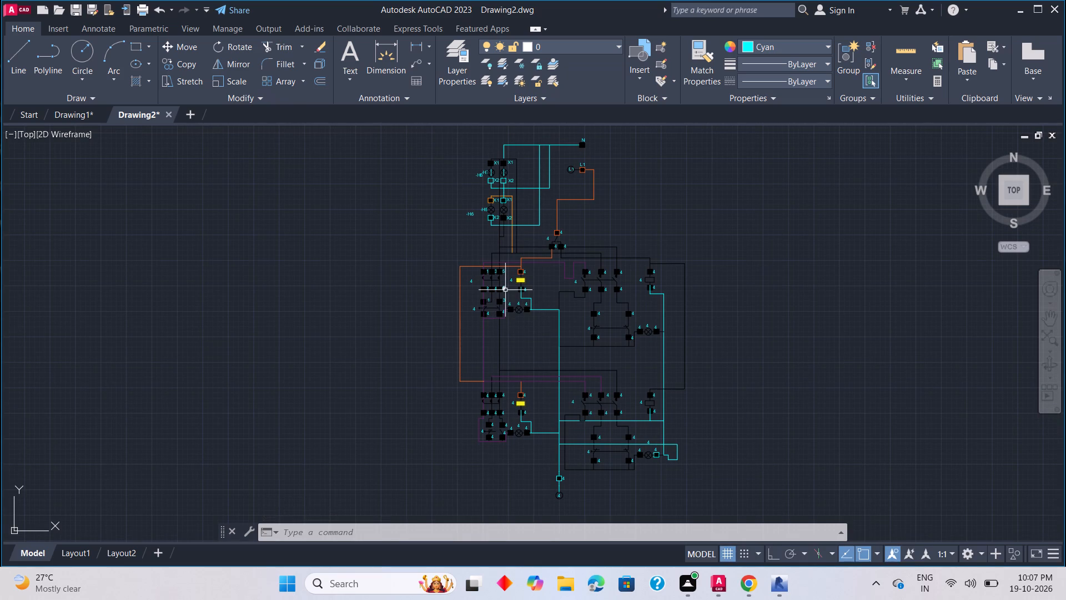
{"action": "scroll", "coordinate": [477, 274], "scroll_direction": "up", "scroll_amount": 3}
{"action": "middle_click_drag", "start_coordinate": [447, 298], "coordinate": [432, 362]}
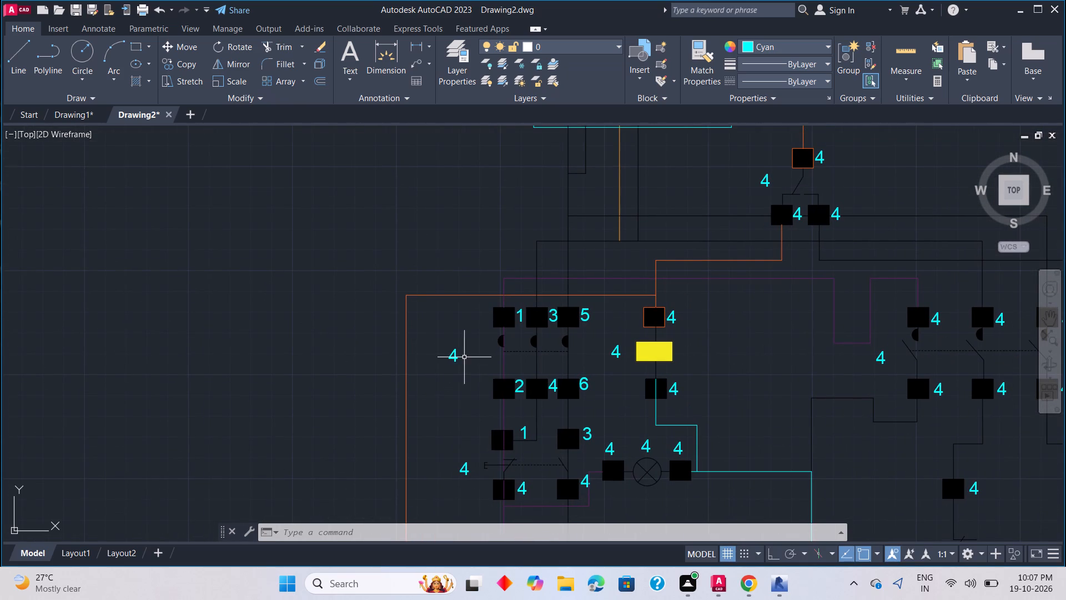
Change the label 4 beside the three-pole contacts with terminals 1 to 6 to -KM1.
{"action": "double_click", "coordinate": [456, 360]}
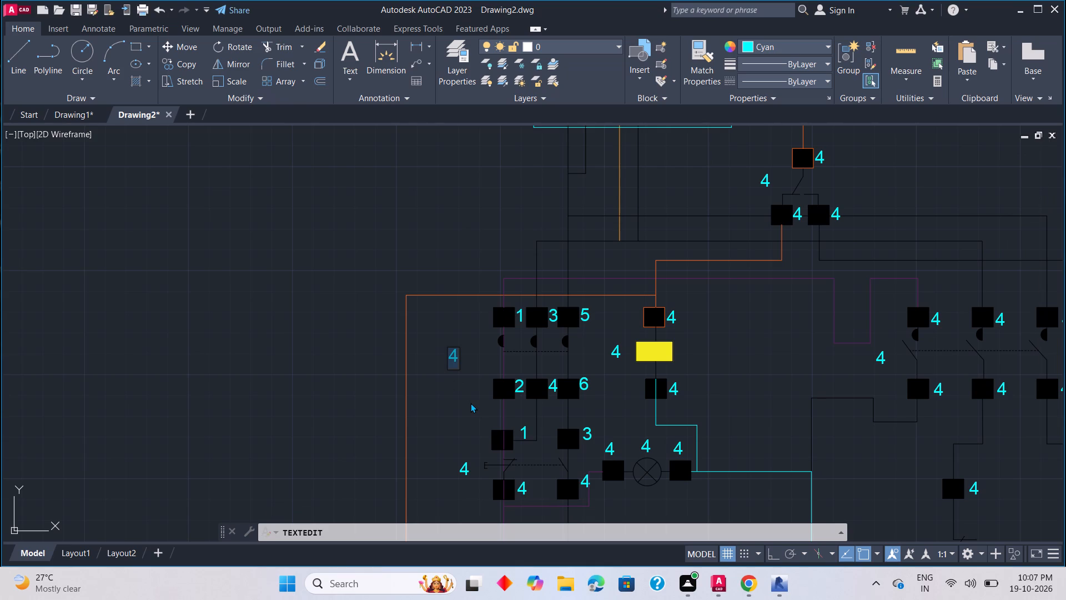
{"action": "type", "text": "--"}
{"action": "key", "text": "BackSpace"}
{"action": "key", "text": "k"}
{"action": "key", "text": "m"}
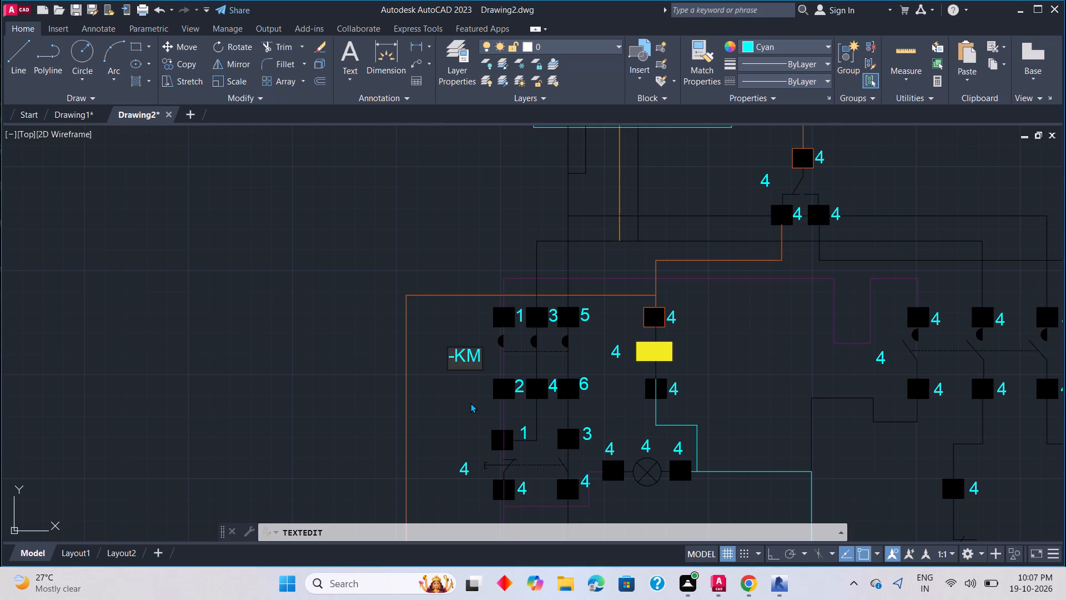
{"action": "key", "text": "1"}
Change the label 4 left of the two-pole switch below the -KM1 contacts to -S1.
{"action": "double_click", "coordinate": [465, 463]}
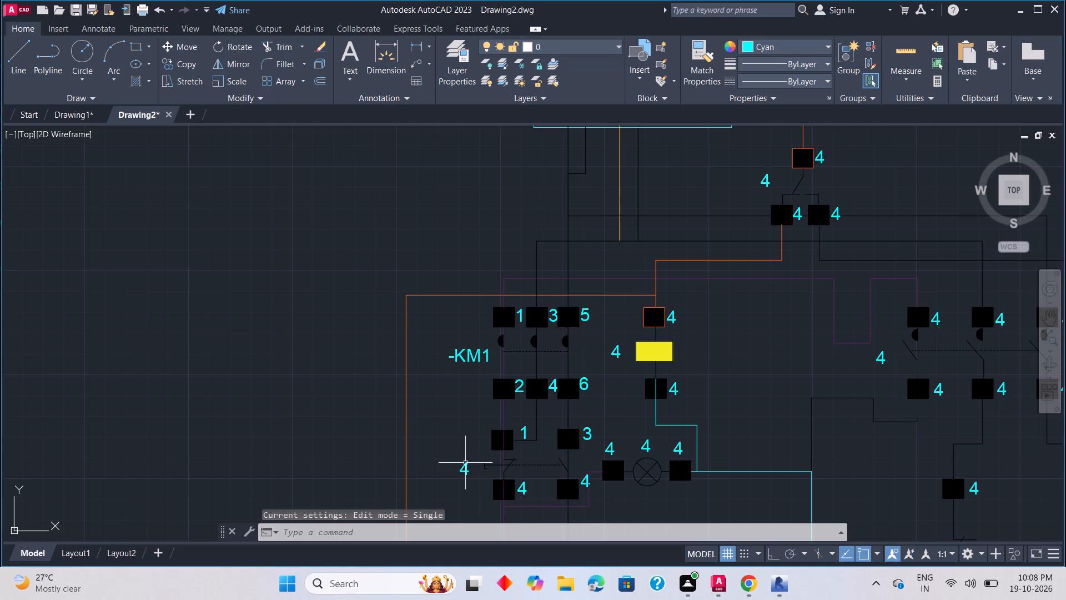
{"action": "double_click", "coordinate": [465, 467]}
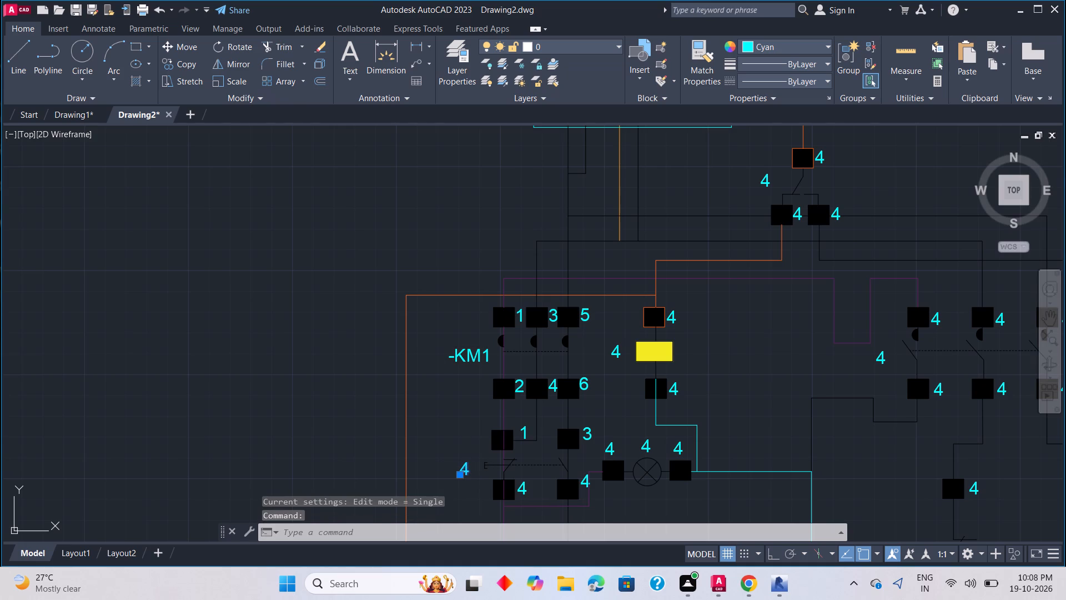
{"action": "double_click", "coordinate": [465, 467]}
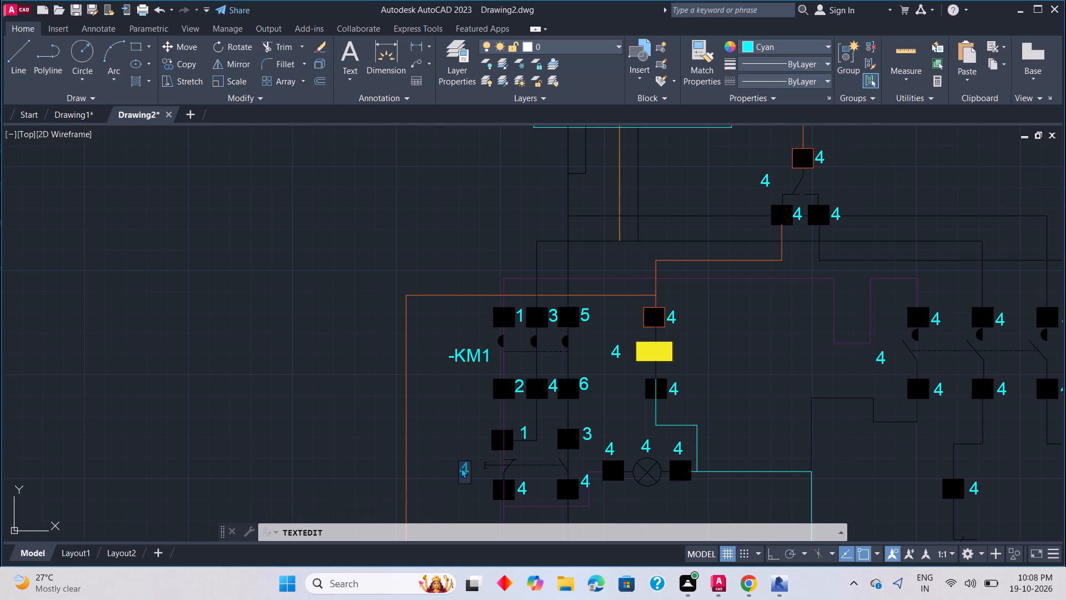
{"action": "key", "text": "minus"}
{"action": "key", "text": "s"}
{"action": "key", "text": "1"}
{"action": "left_click", "coordinate": [544, 443]}
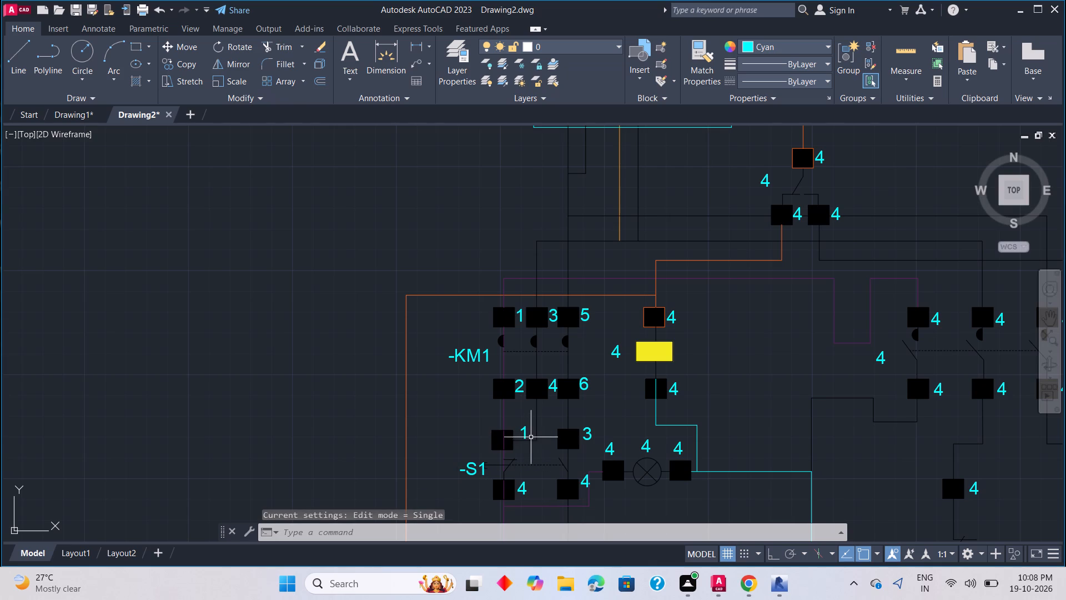
Renumber the lower terminal of switch -S1's left pole as 2.
{"action": "double_click", "coordinate": [524, 488]}
{"action": "double_click", "coordinate": [526, 487]}
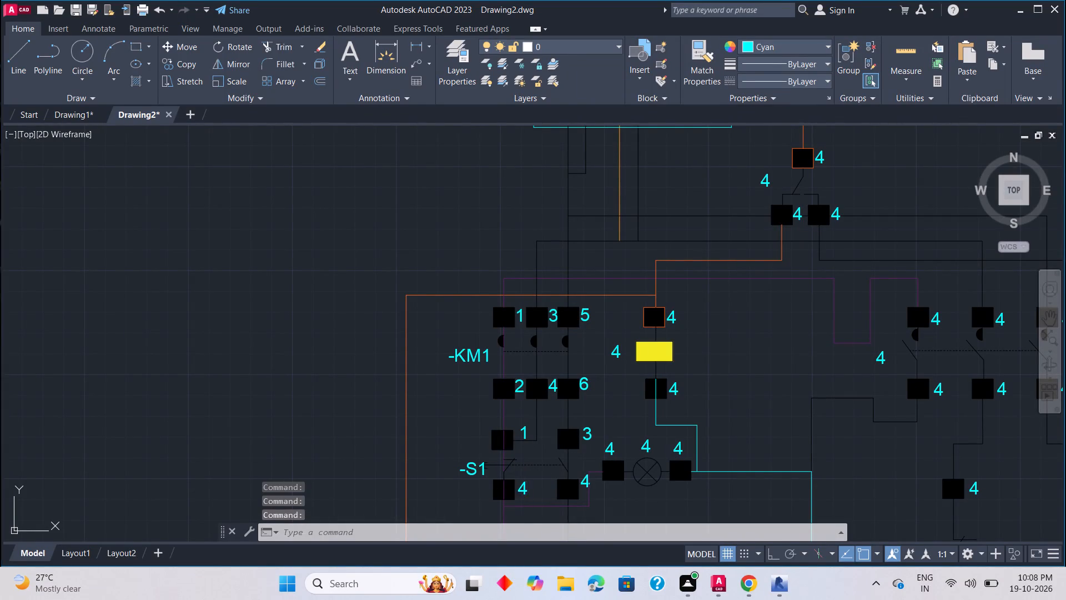
{"action": "key", "text": "2"}
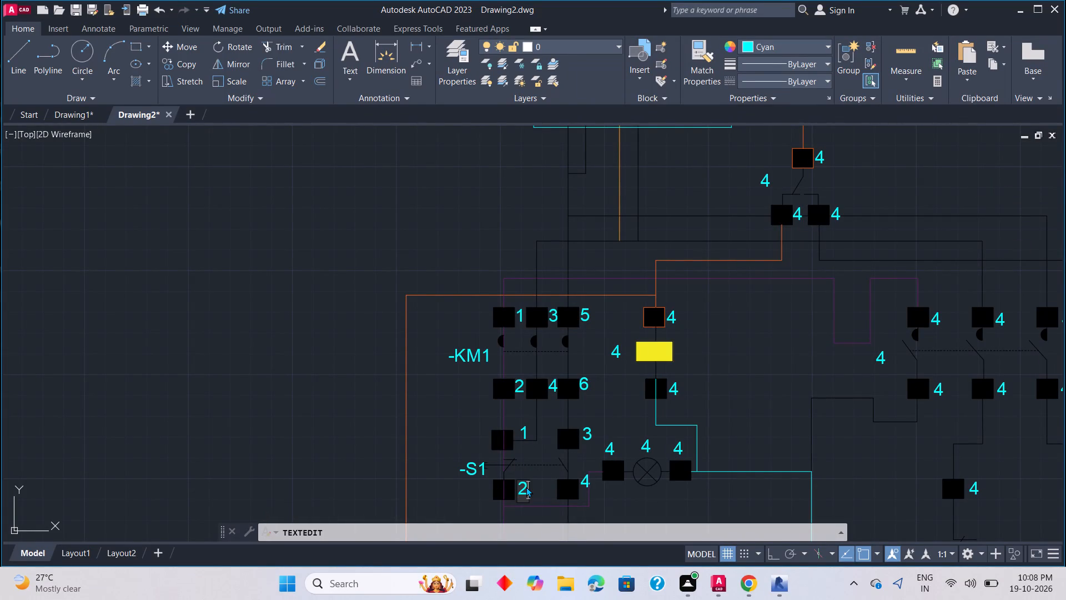
{"action": "left_click", "coordinate": [612, 445]}
Relabel the terminals of the lamp beside switch -S1 as X2 on its left and X1 on its right.
{"action": "double_click", "coordinate": [610, 444]}
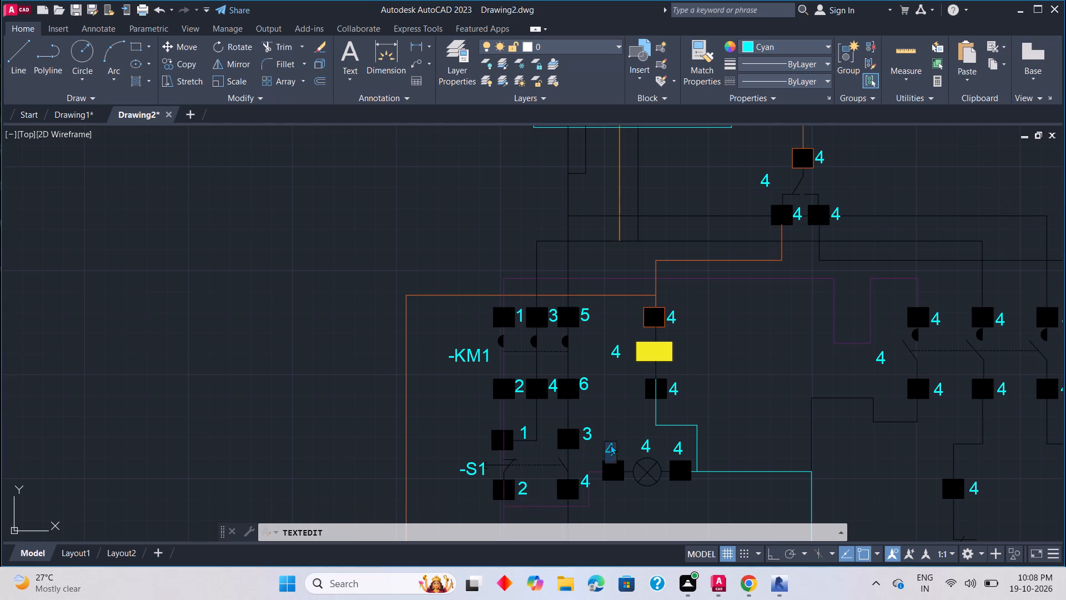
{"action": "type", "text": "X2"}
{"action": "left_click", "coordinate": [676, 446]}
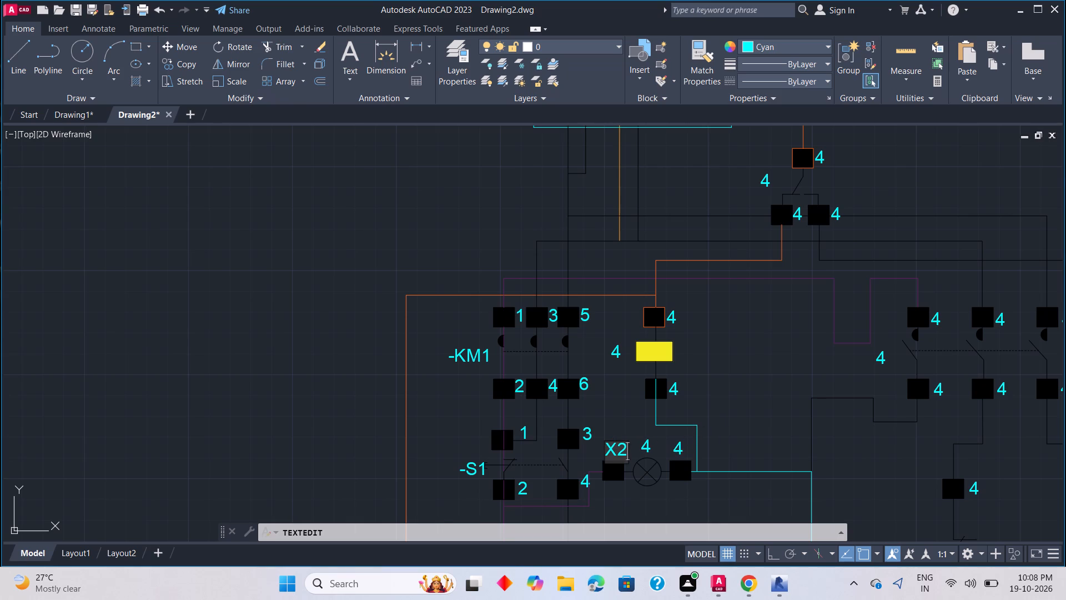
{"action": "double_click", "coordinate": [678, 447]}
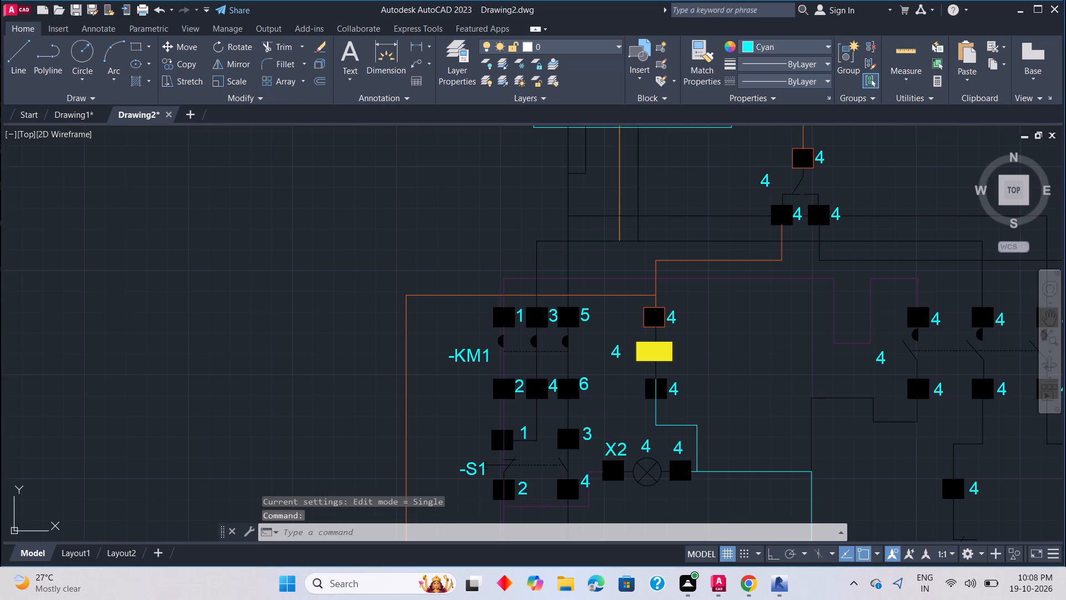
{"action": "type", "text": "X1"}
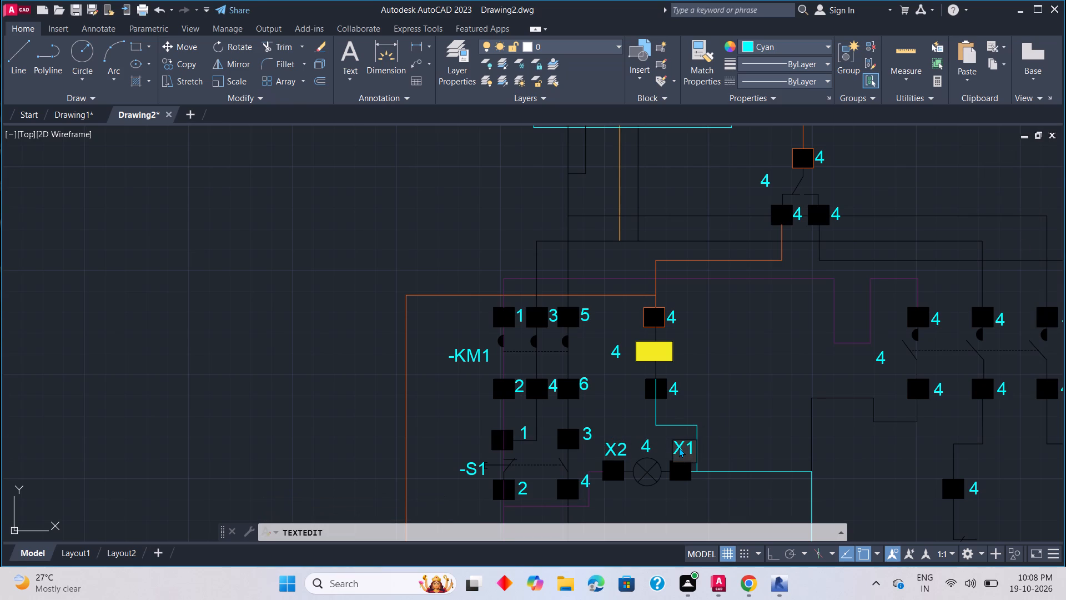
{"action": "left_click", "coordinate": [651, 474]}
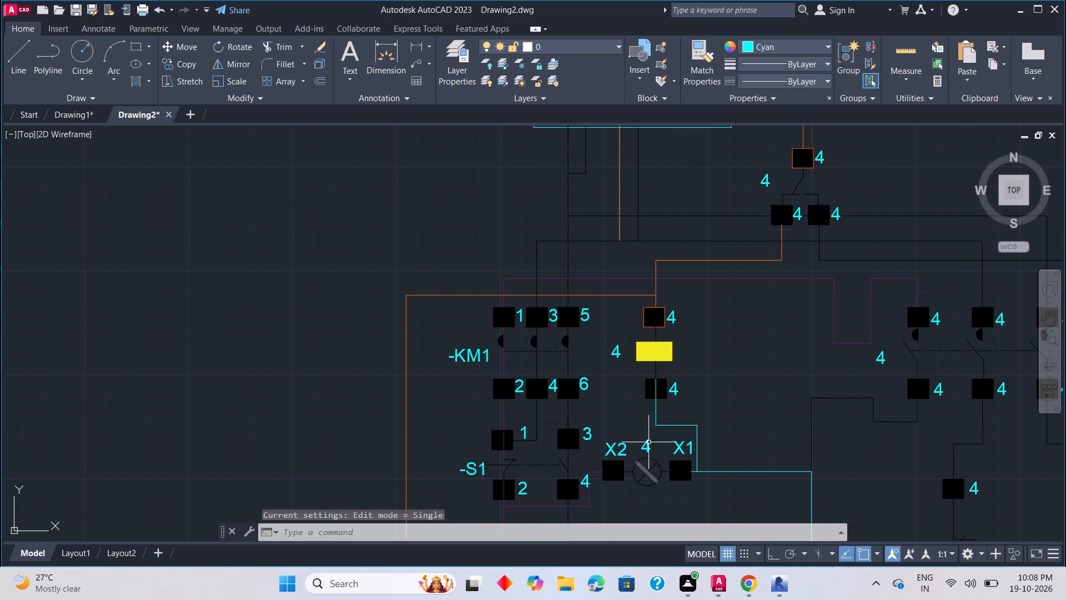
Change the label 4 above the lamp between terminals X2 and X1 to -H1.
{"action": "double_click", "coordinate": [648, 441]}
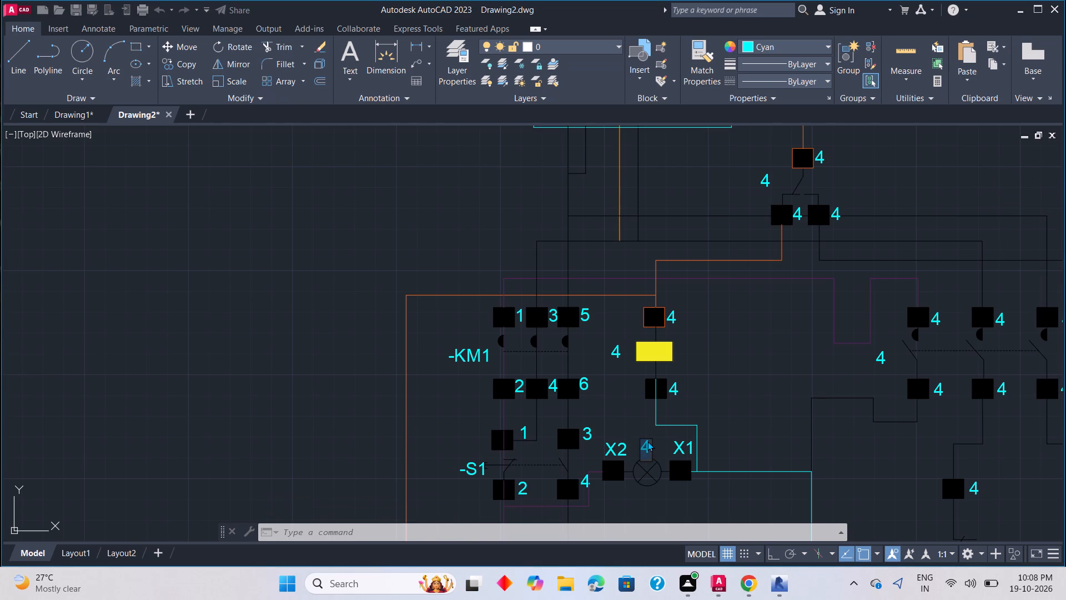
{"action": "key", "text": "minus"}
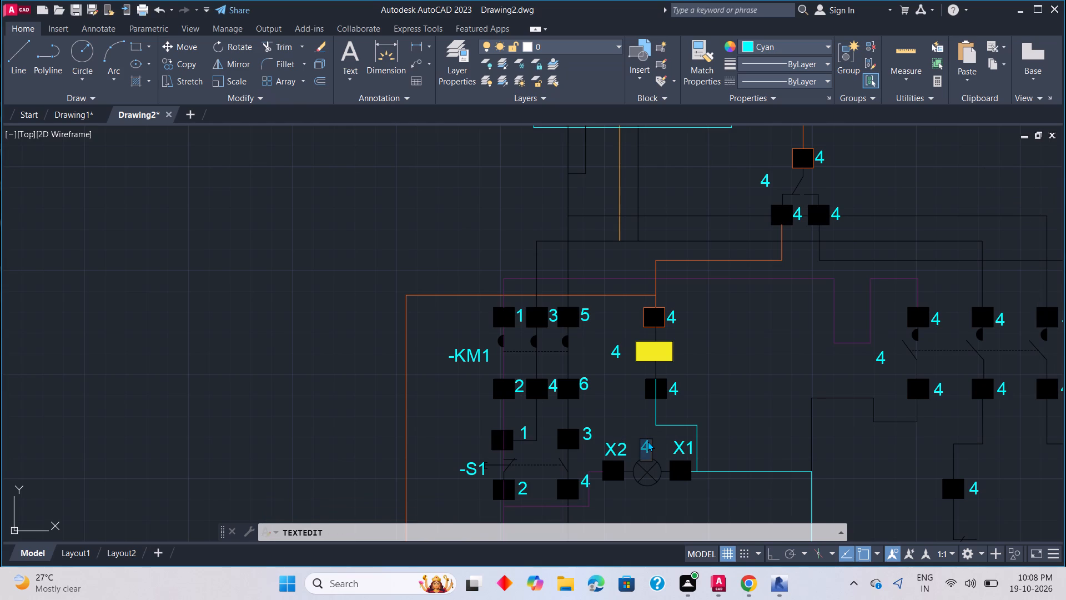
{"action": "key", "text": "h"}
{"action": "key", "text": "1"}
{"action": "left_click", "coordinate": [723, 384]}
Relabel the yellow coil's terminals as A2 below the coil and A1 above it.
{"action": "double_click", "coordinate": [673, 389]}
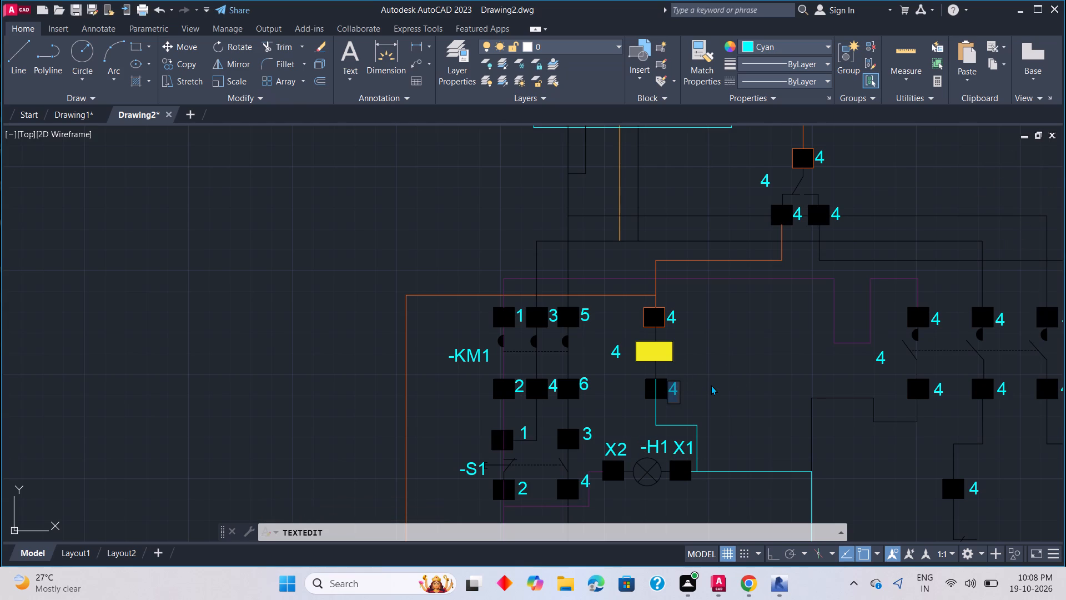
{"action": "type", "text": "A2"}
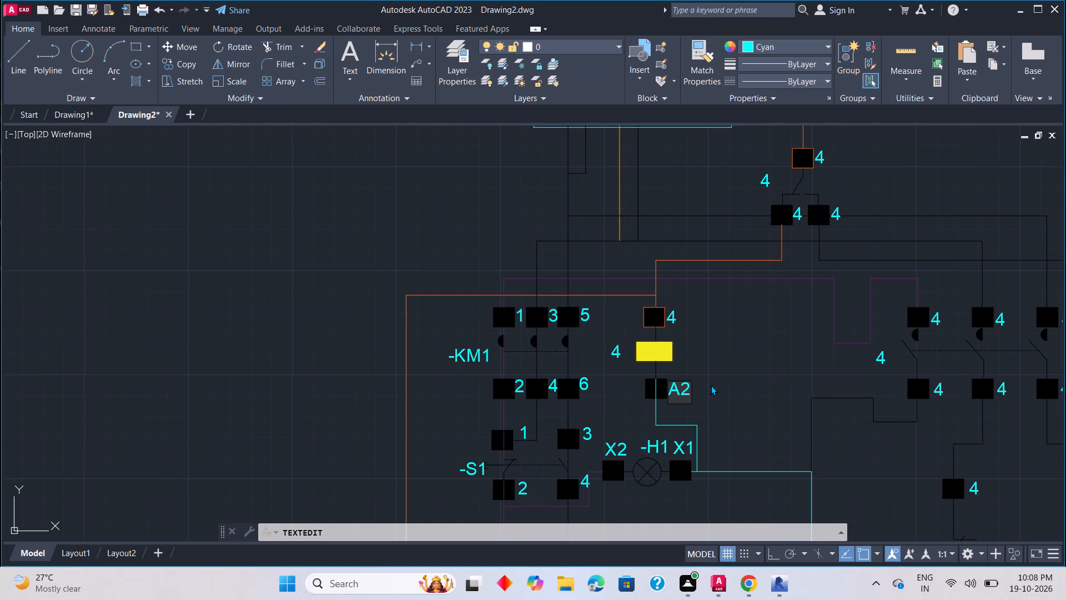
{"action": "left_click", "coordinate": [729, 354]}
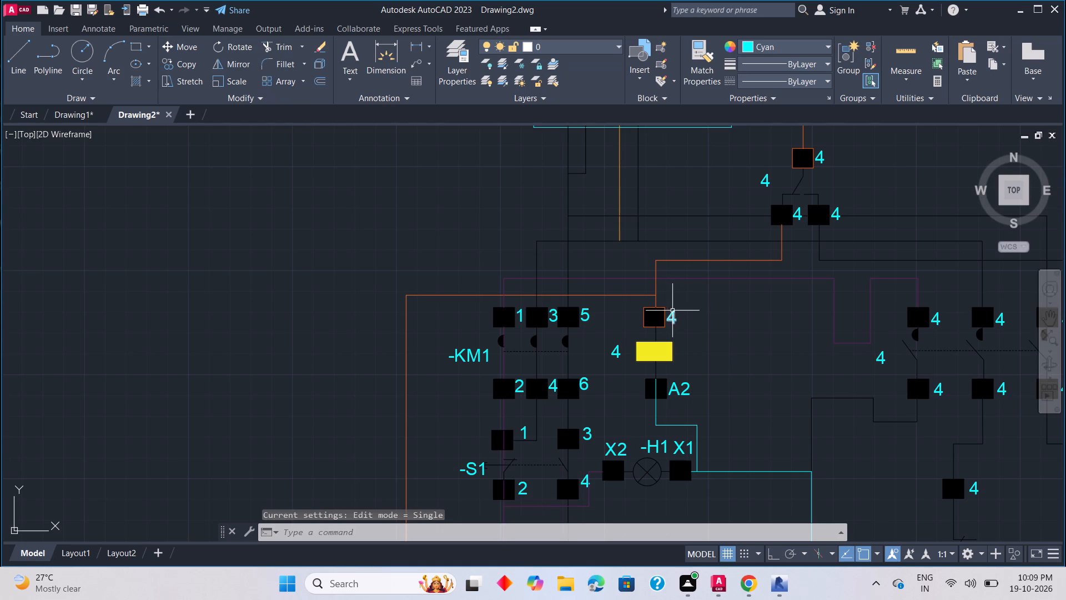
{"action": "double_click", "coordinate": [673, 311]}
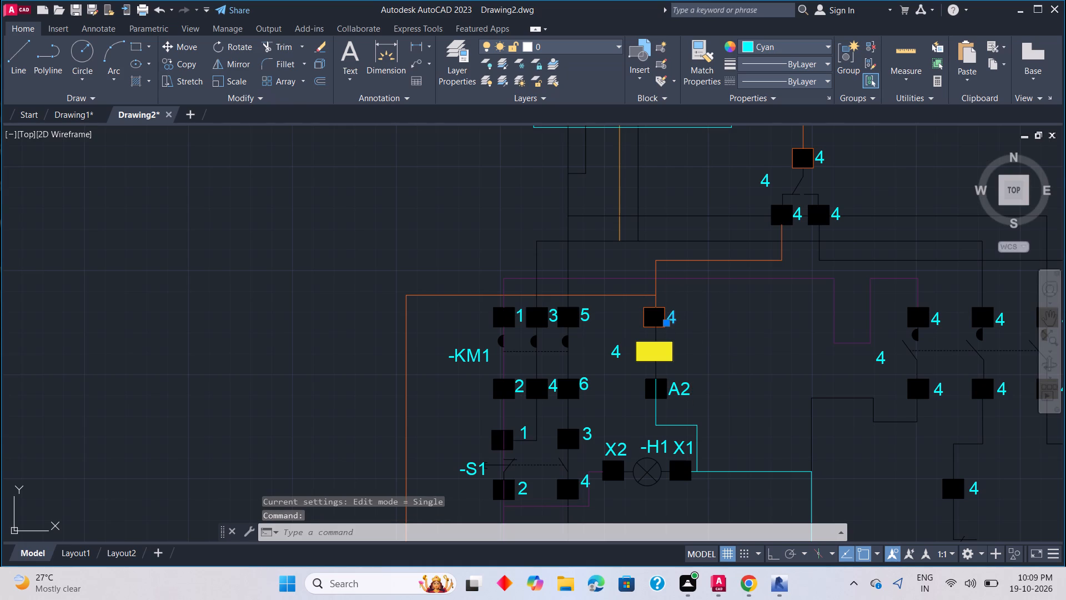
{"action": "key", "text": "a"}
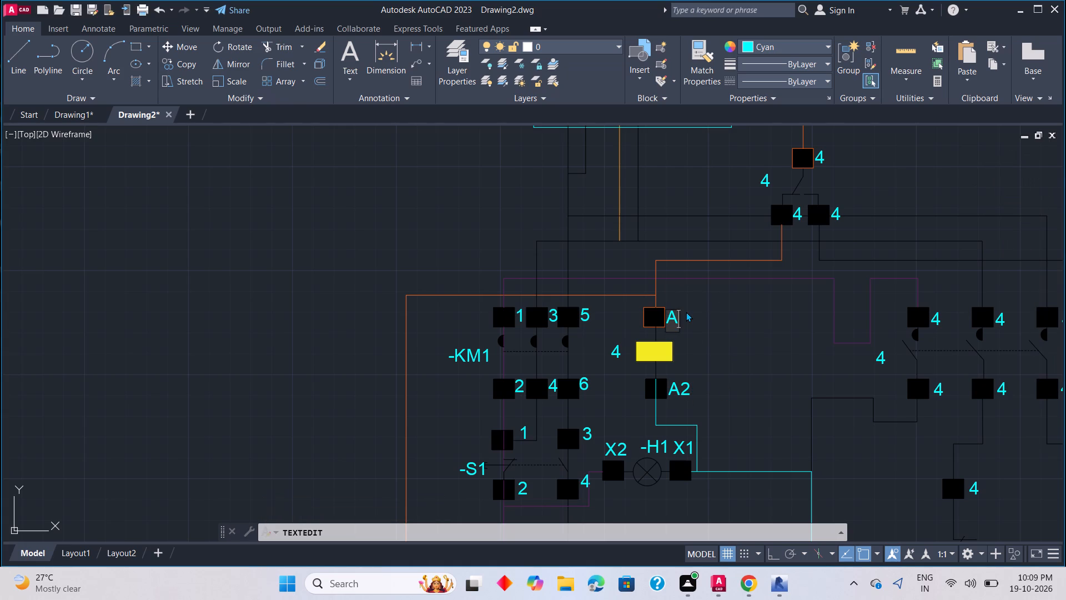
{"action": "key", "text": "1"}
{"action": "left_click", "coordinate": [715, 327]}
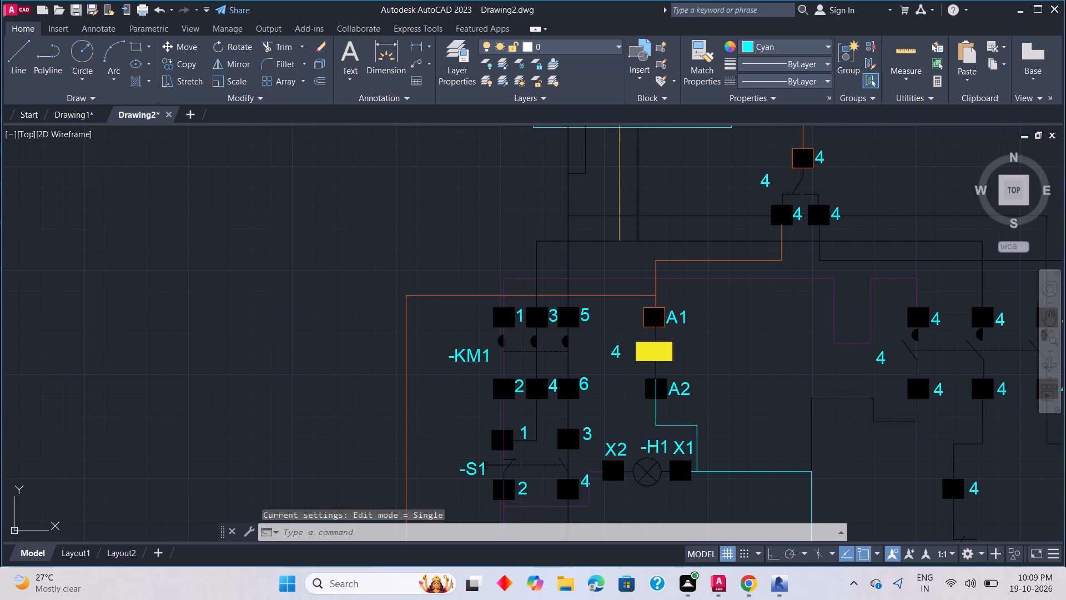
Change the label 4 beside the yellow coil between terminals A1 and A2 to -KM1.
{"action": "double_click", "coordinate": [614, 353]}
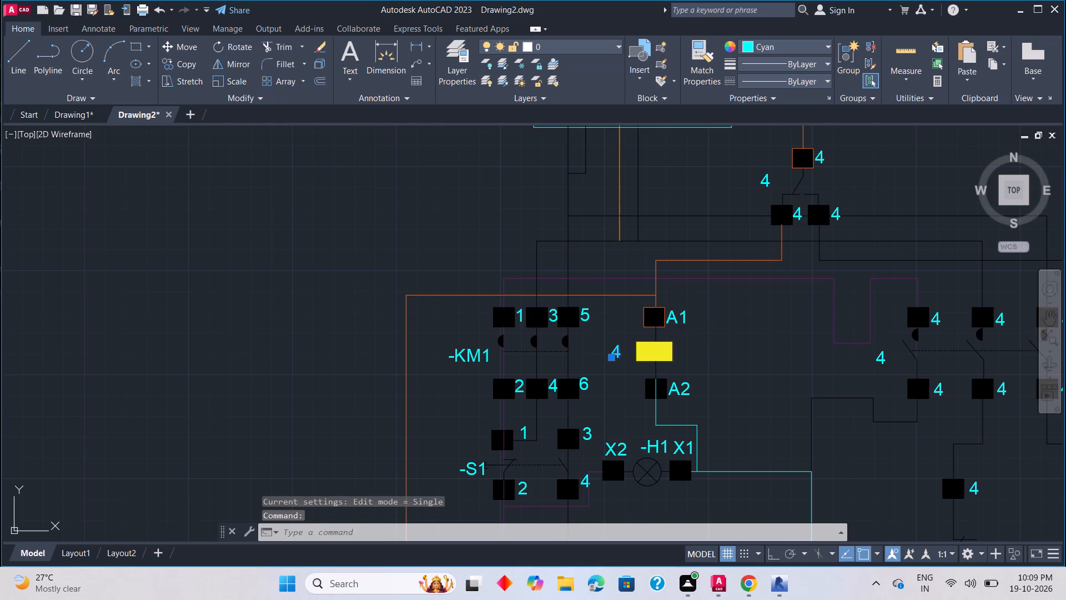
{"action": "key", "text": "minus"}
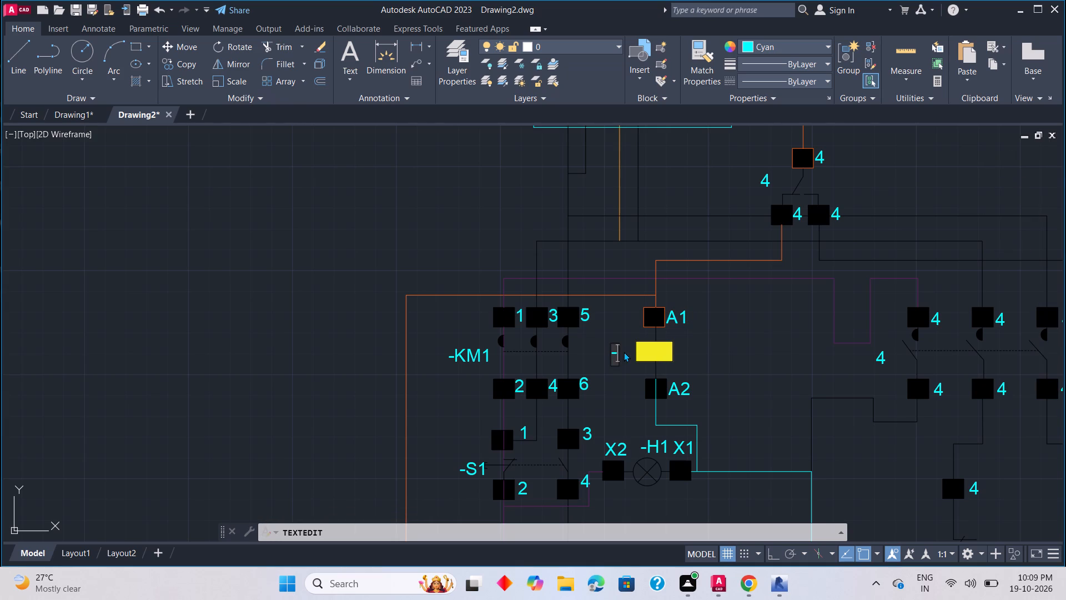
{"action": "type", "text": "KM"}
{"action": "key", "text": "1"}
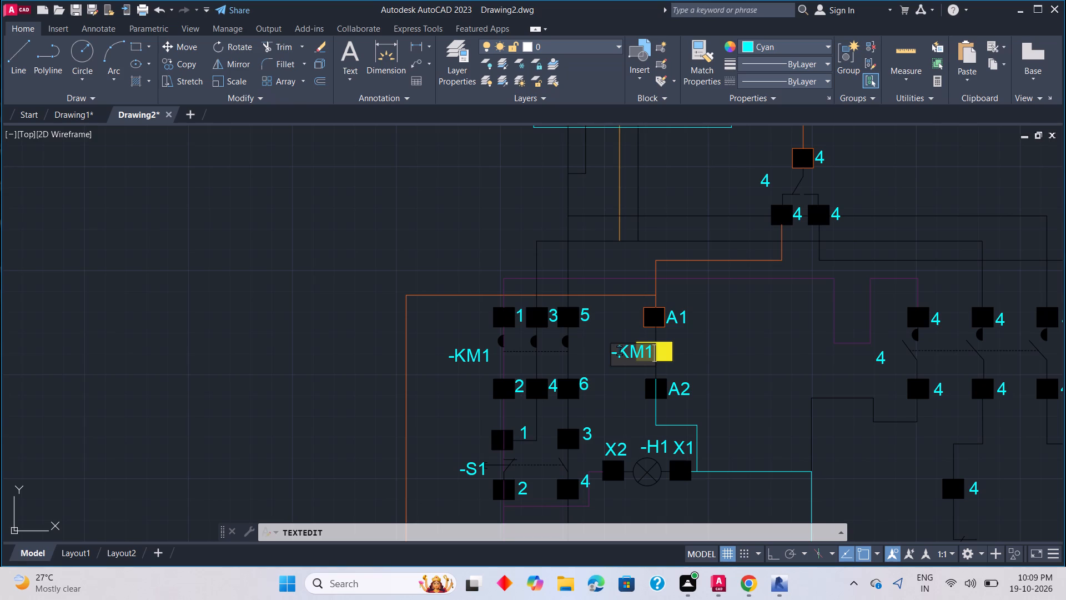
{"action": "left_click", "coordinate": [697, 357]}
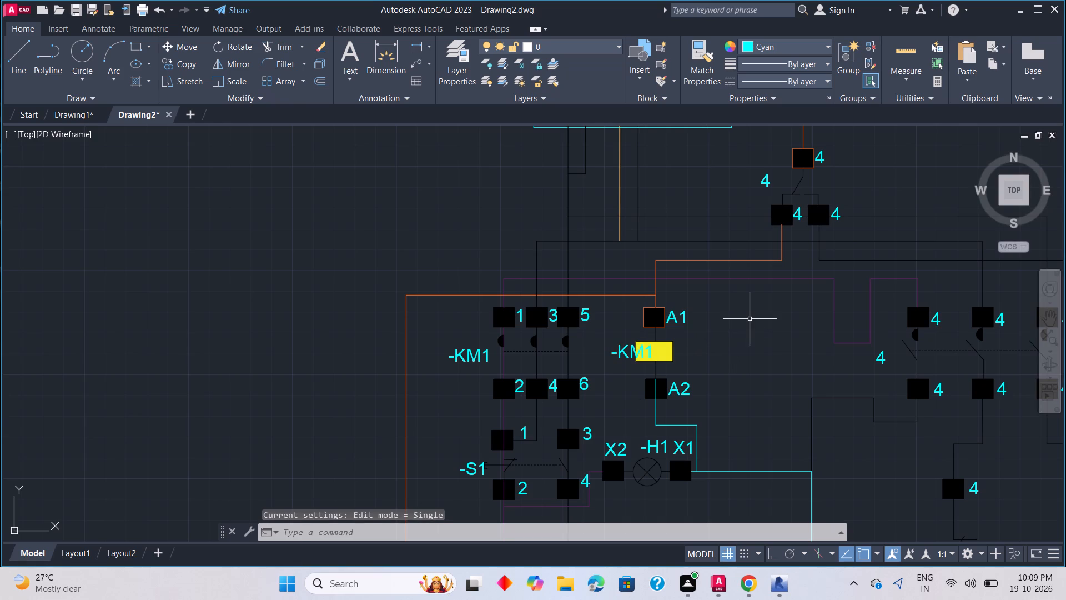
{"action": "scroll", "coordinate": [750, 319], "scroll_direction": "down", "scroll_amount": 1}
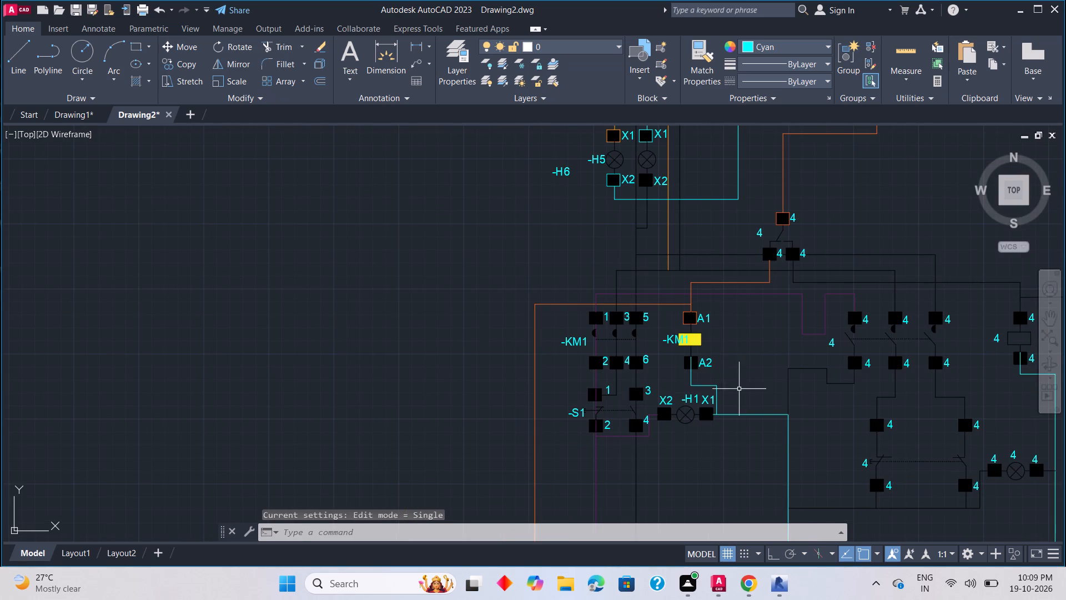
{"action": "middle_click_drag", "start_coordinate": [742, 376], "coordinate": [630, 377]}
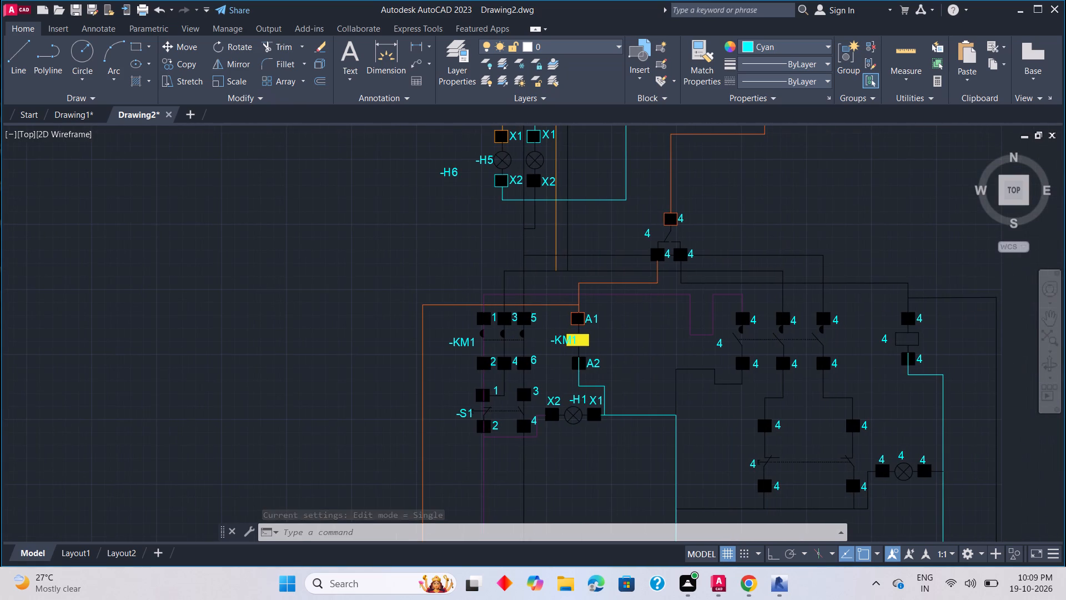
Change the label 4 beside the upper terminal of the changeover switch fed from L1 to 1.
{"action": "scroll", "coordinate": [462, 411], "scroll_direction": "up", "scroll_amount": 2}
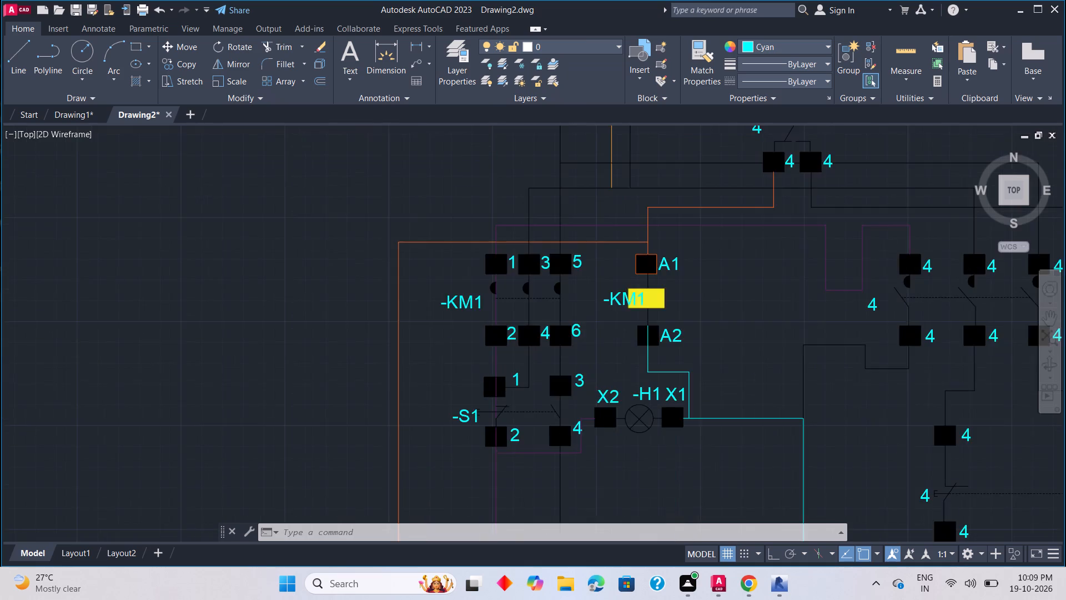
{"action": "scroll", "coordinate": [484, 404], "scroll_direction": "down", "scroll_amount": 3}
{"action": "middle_click_drag", "start_coordinate": [584, 349], "coordinate": [604, 366]}
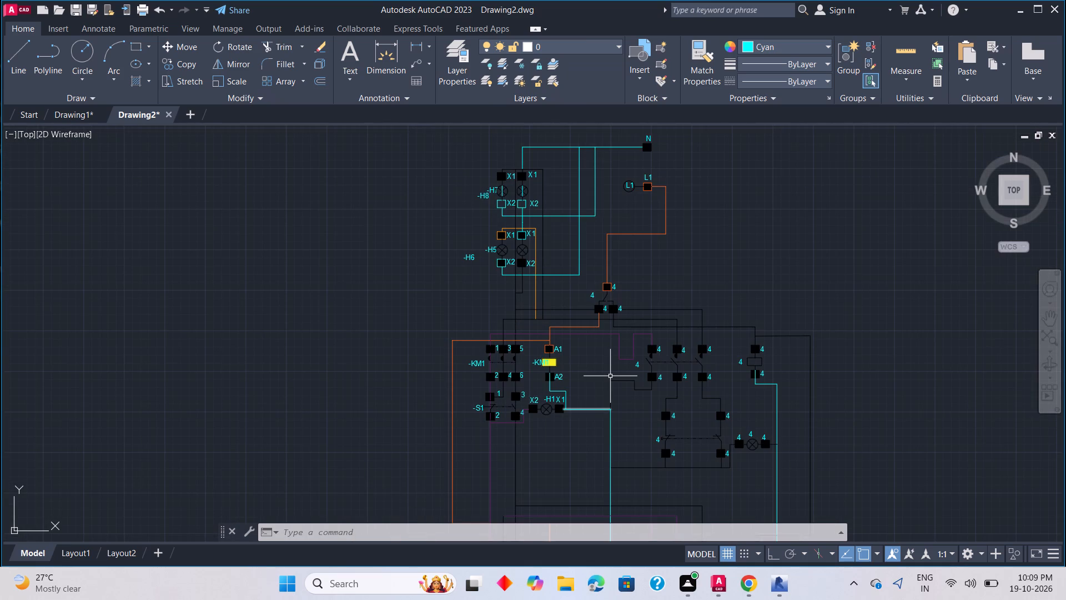
{"action": "middle_click_drag", "start_coordinate": [604, 366], "coordinate": [547, 408]}
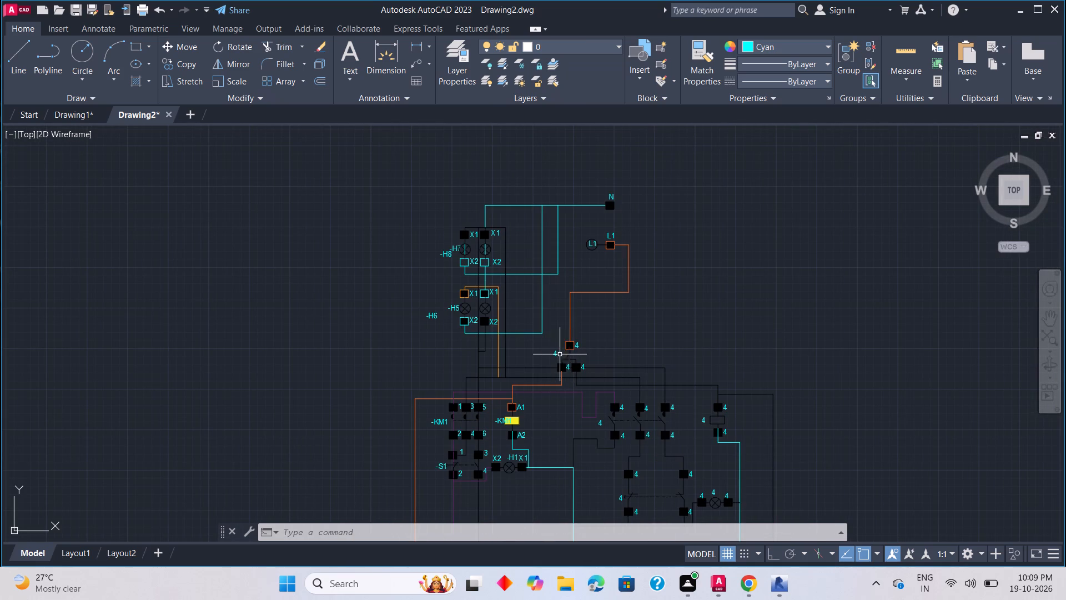
{"action": "scroll", "coordinate": [587, 359], "scroll_direction": "up", "scroll_amount": 3}
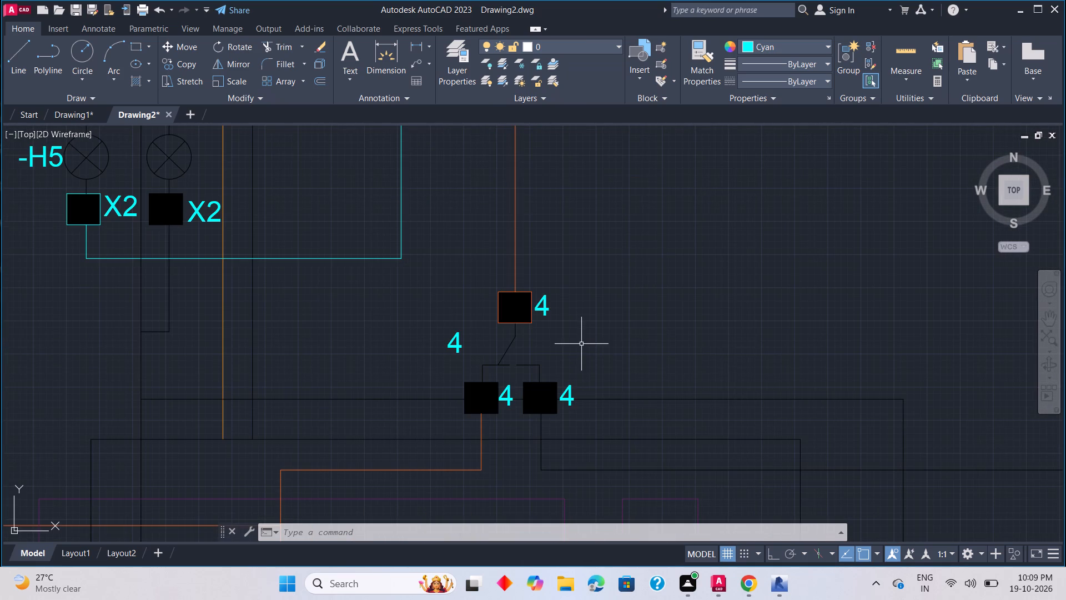
{"action": "double_click", "coordinate": [549, 307]}
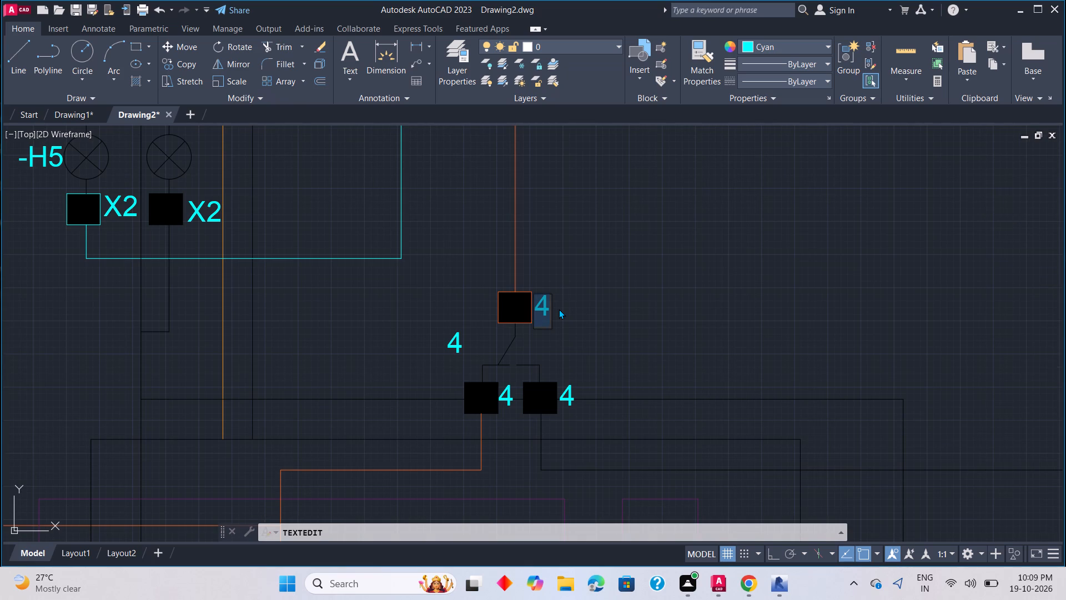
{"action": "key", "text": "1"}
{"action": "left_click", "coordinate": [550, 334]}
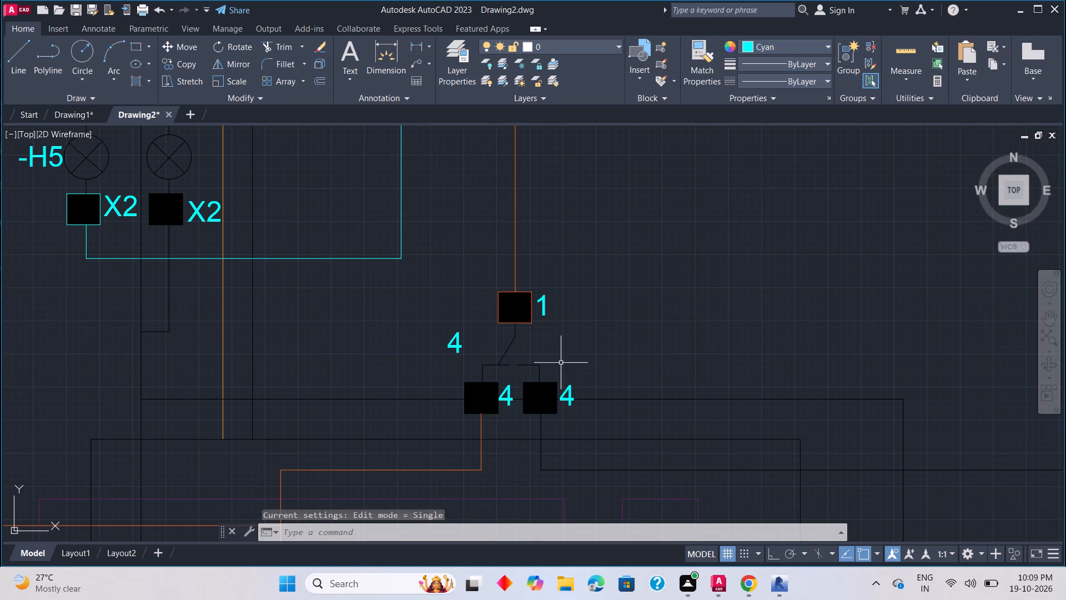
Relabel the changeover switch's two lower terminals as 3 for the right one and 2 for the left one.
{"action": "double_click", "coordinate": [566, 388]}
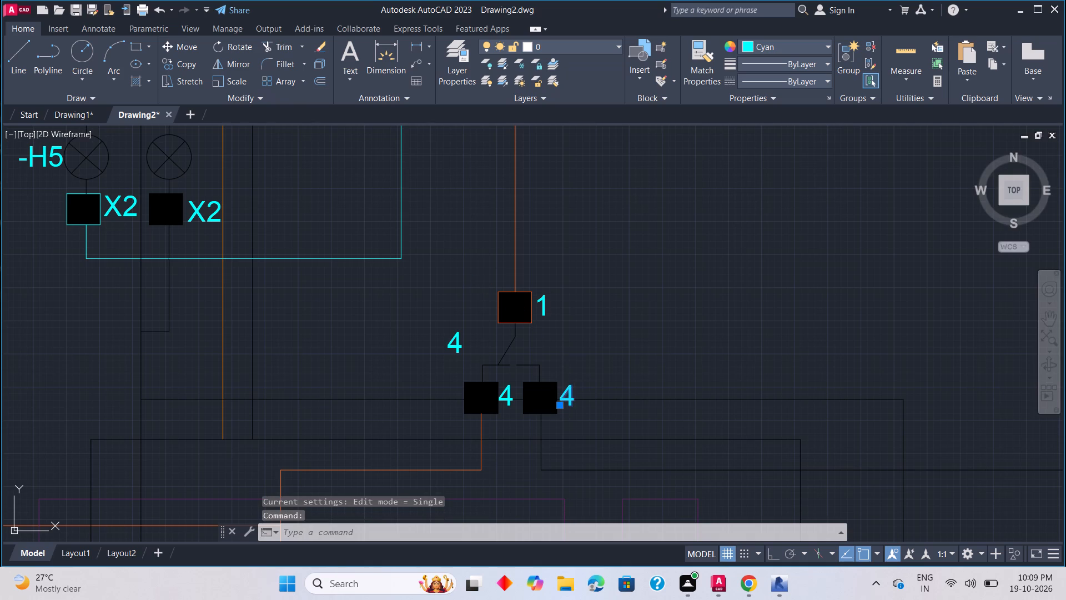
{"action": "key", "text": "4"}
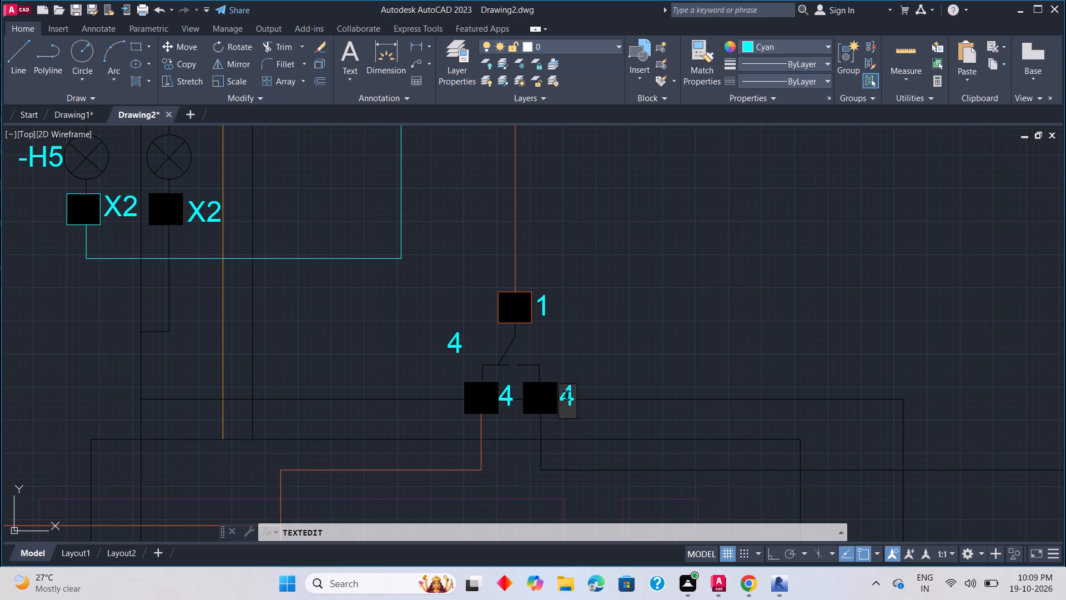
{"action": "key", "text": "BackSpace"}
{"action": "key", "text": "3"}
{"action": "left_click", "coordinate": [519, 439]}
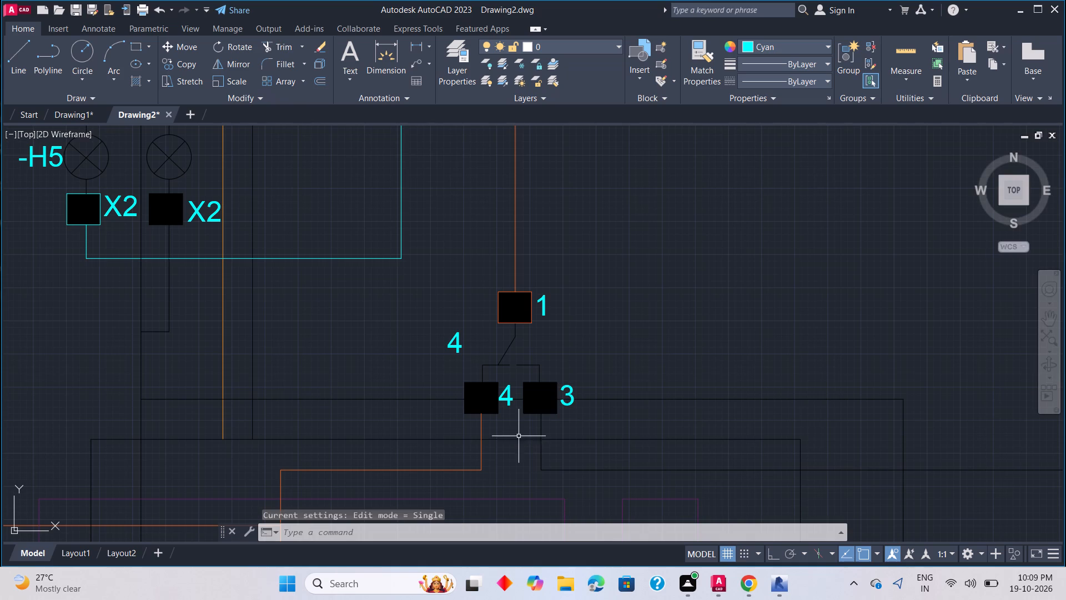
{"action": "triple_click", "coordinate": [509, 399]}
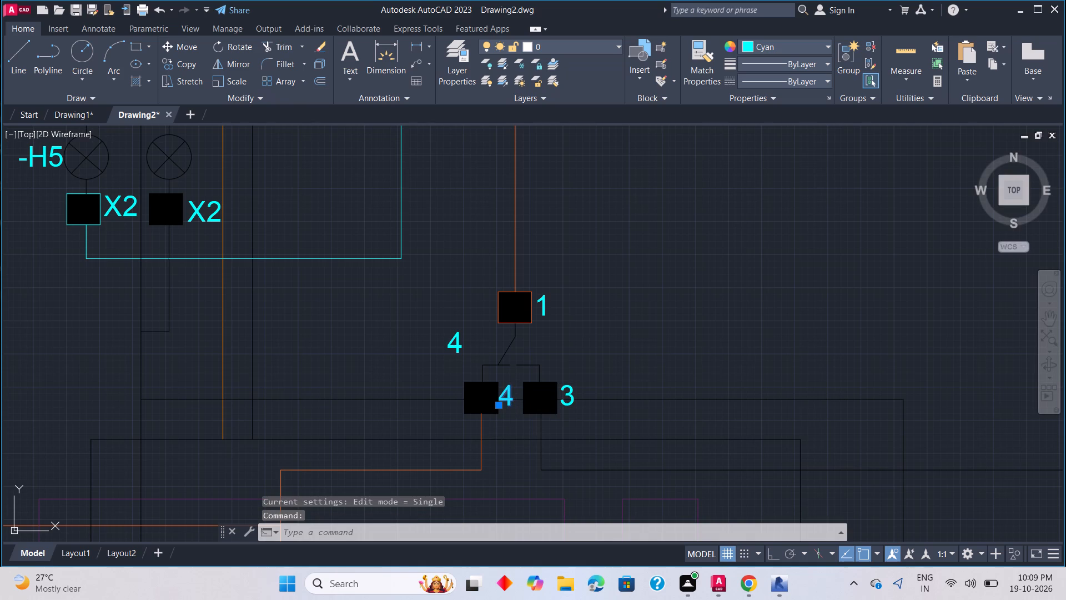
{"action": "key", "text": "2"}
{"action": "key", "text": "BackSpace"}
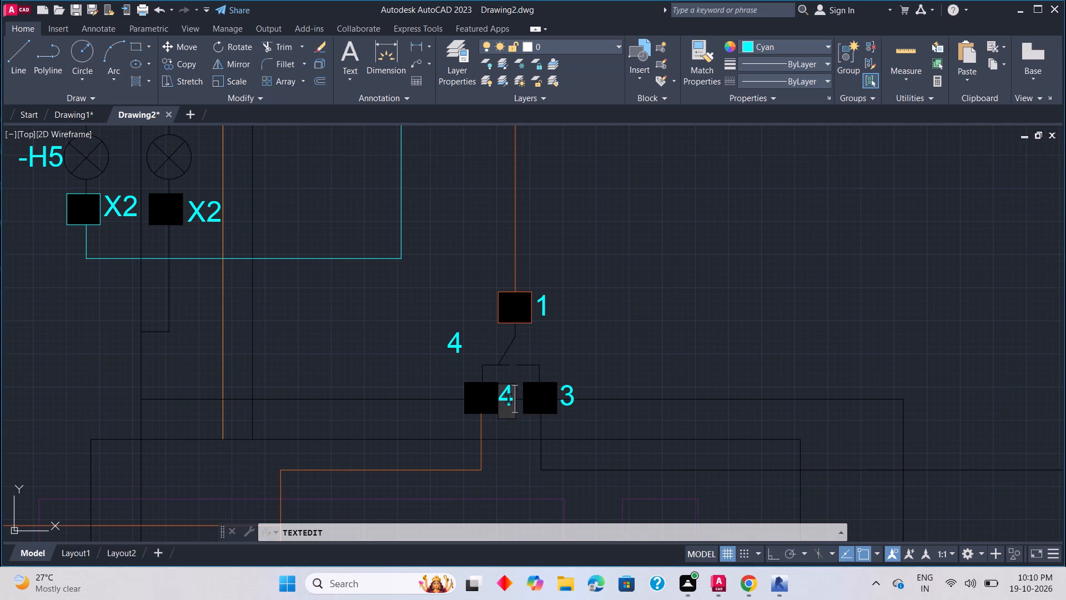
{"action": "key", "text": "BackSpace"}
{"action": "key", "text": "3"}
{"action": "key", "text": "BackSpace"}
{"action": "key", "text": "2"}
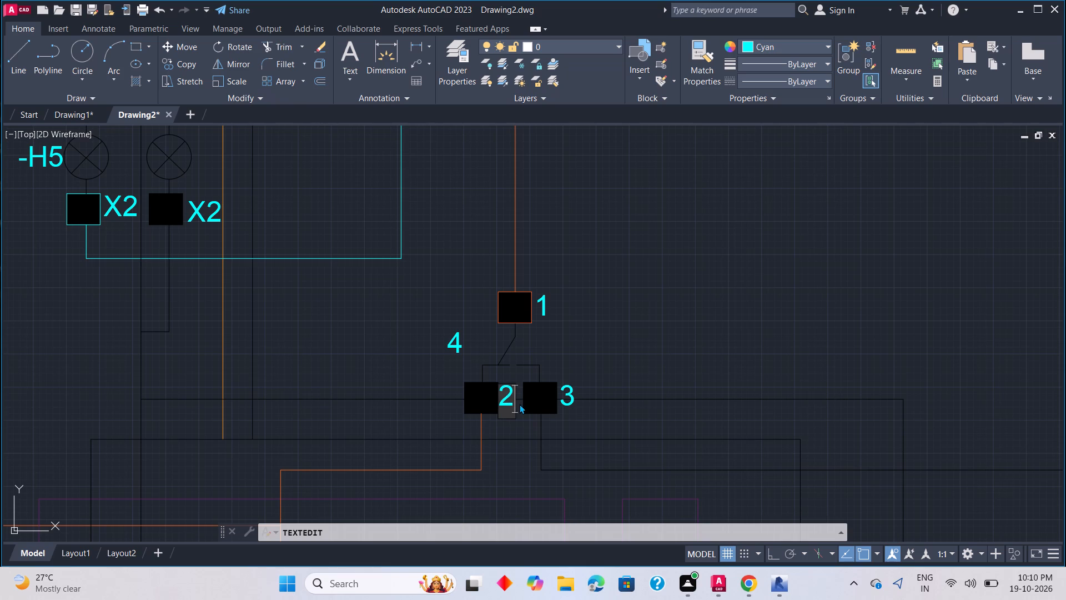
{"action": "left_click", "coordinate": [519, 403]}
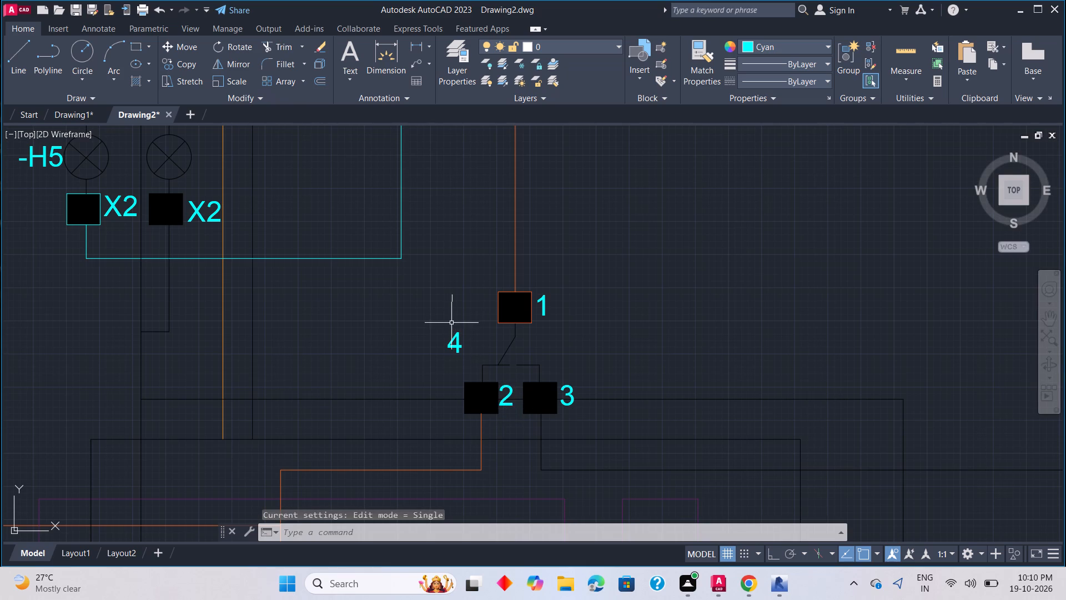
Change the label 4 beside the changeover switch with terminals 1, 2 and 3 to -S2.
{"action": "double_click", "coordinate": [450, 339]}
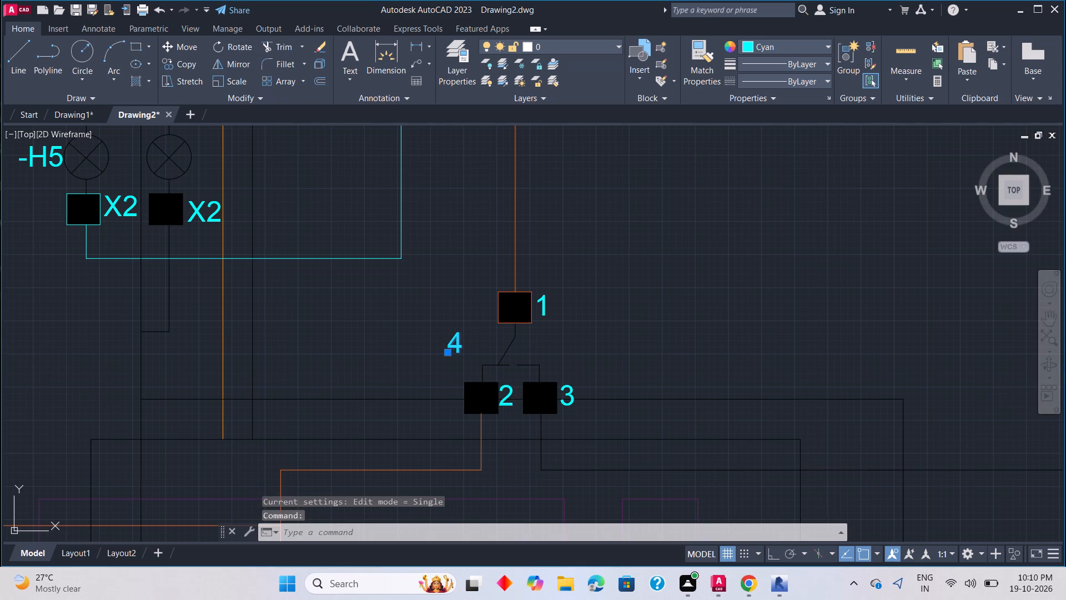
{"action": "key", "text": "minus"}
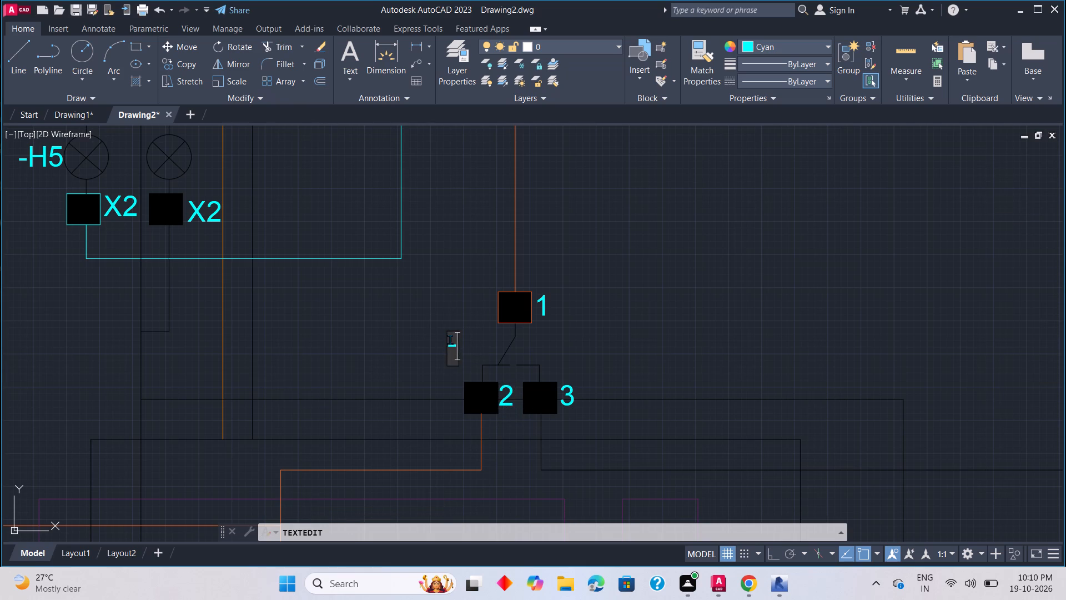
{"action": "type", "text": "S32"}
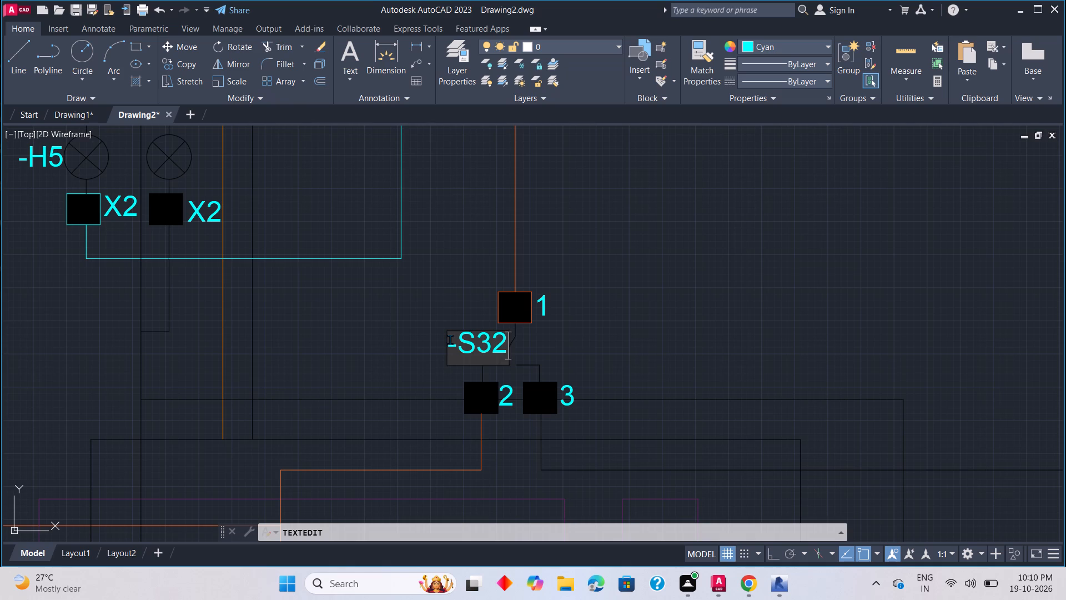
{"action": "key", "text": "BackSpace"}
{"action": "key", "text": "BackSpace"}
{"action": "key", "text": "2"}
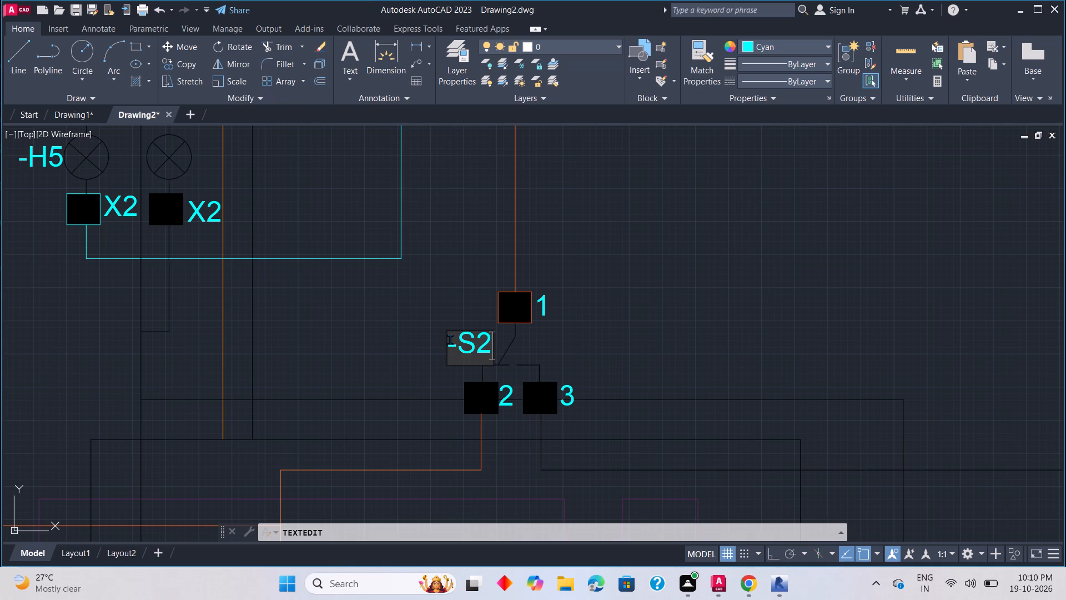
{"action": "left_click", "coordinate": [373, 407]}
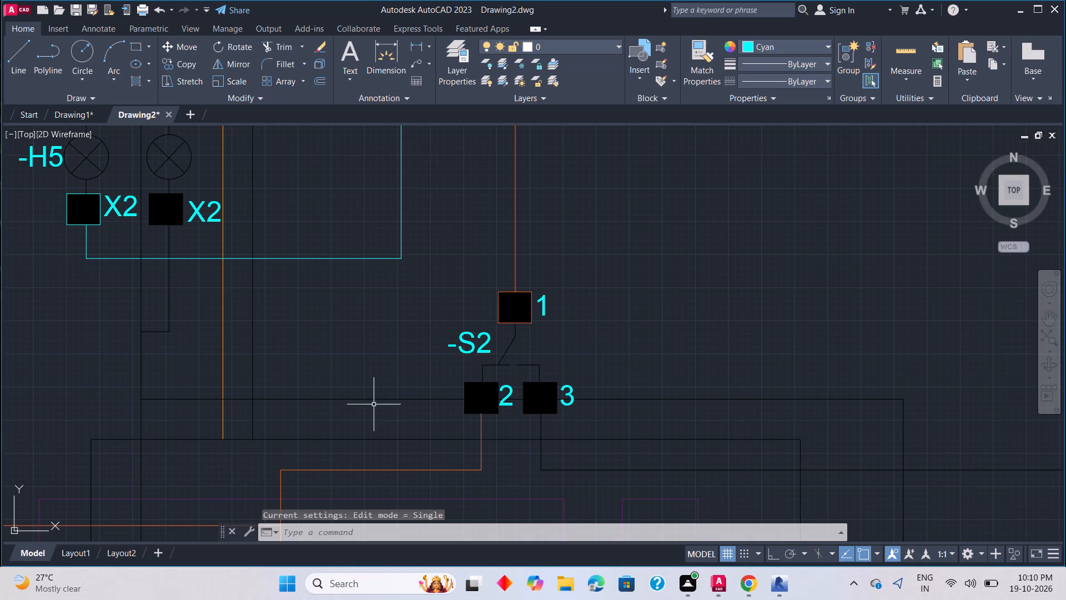
Change the label 4 left of the three-pole contactor contacts in the right-hand circuit to -KM2.
{"action": "scroll", "coordinate": [390, 371], "scroll_direction": "down", "scroll_amount": 2}
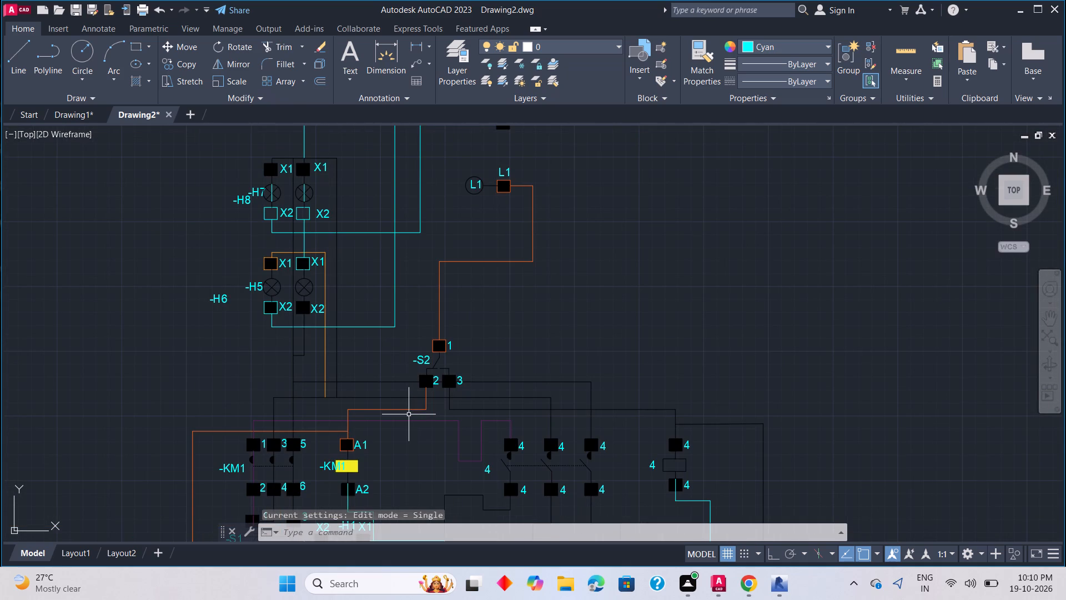
{"action": "middle_click_drag", "start_coordinate": [474, 453], "coordinate": [464, 409]}
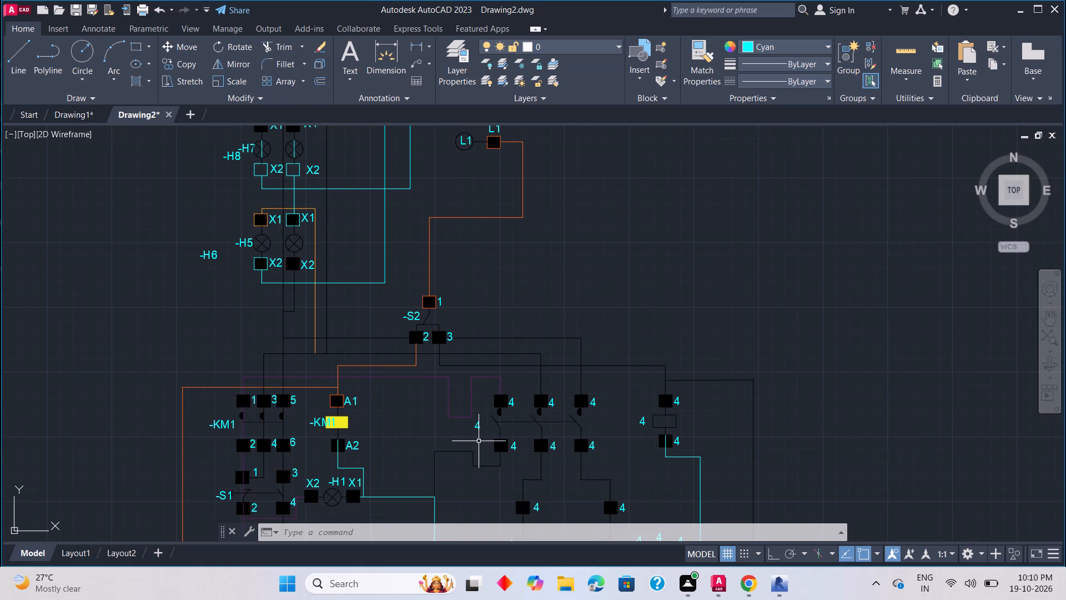
{"action": "scroll", "coordinate": [479, 426], "scroll_direction": "up", "scroll_amount": 3}
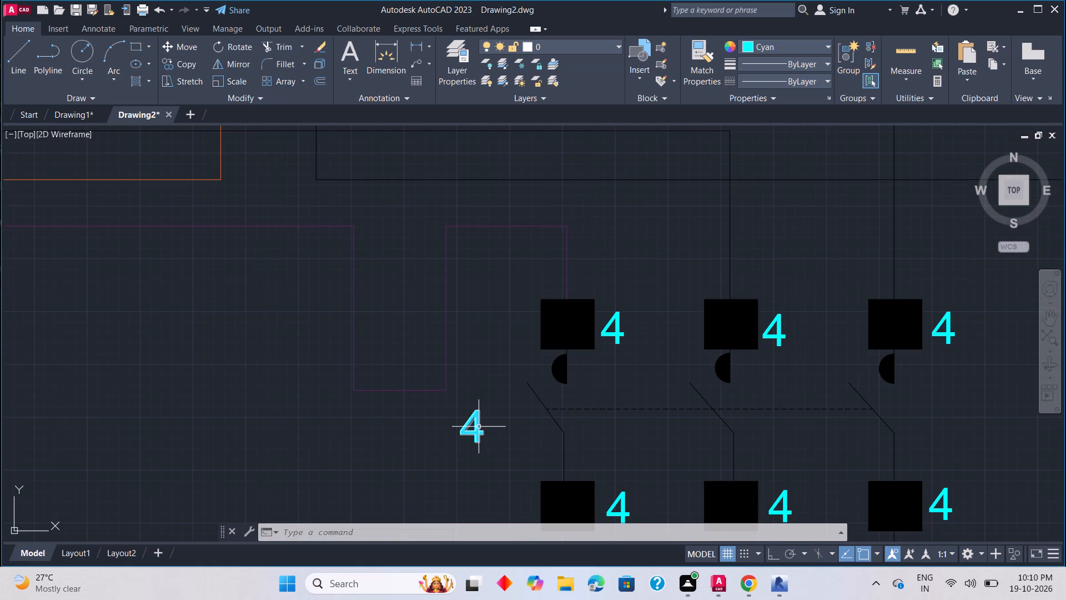
{"action": "double_click", "coordinate": [479, 427]}
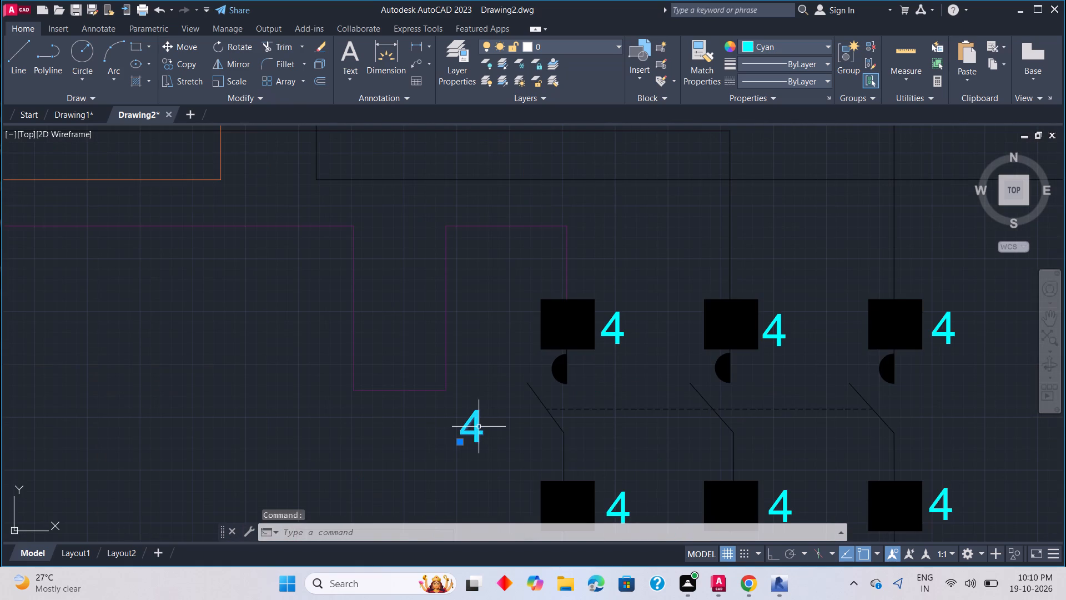
{"action": "key", "text": "minus"}
{"action": "type", "text": "KM"}
{"action": "key", "text": "2"}
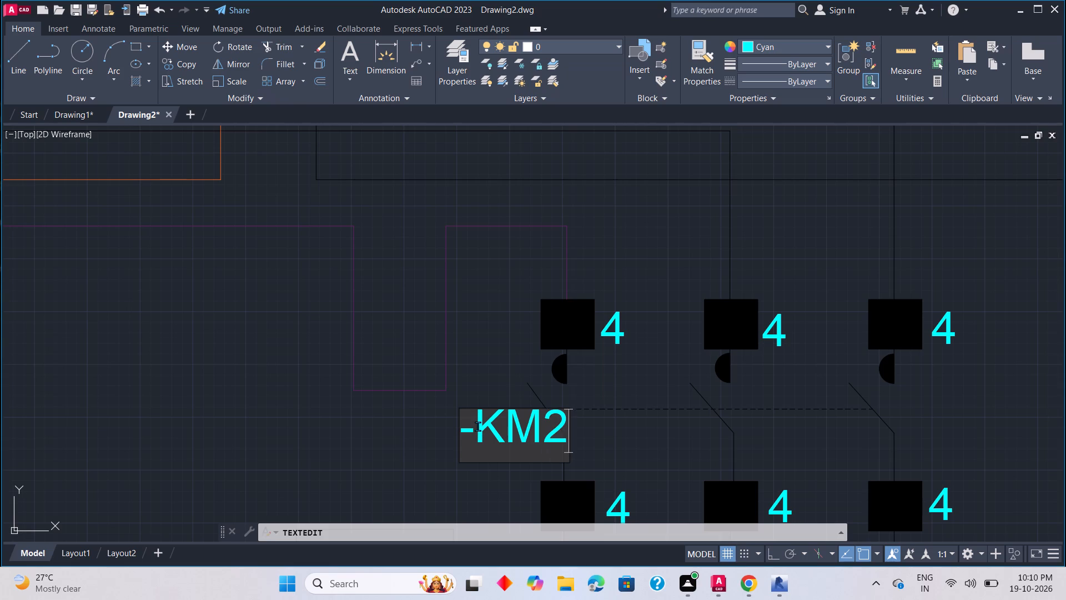
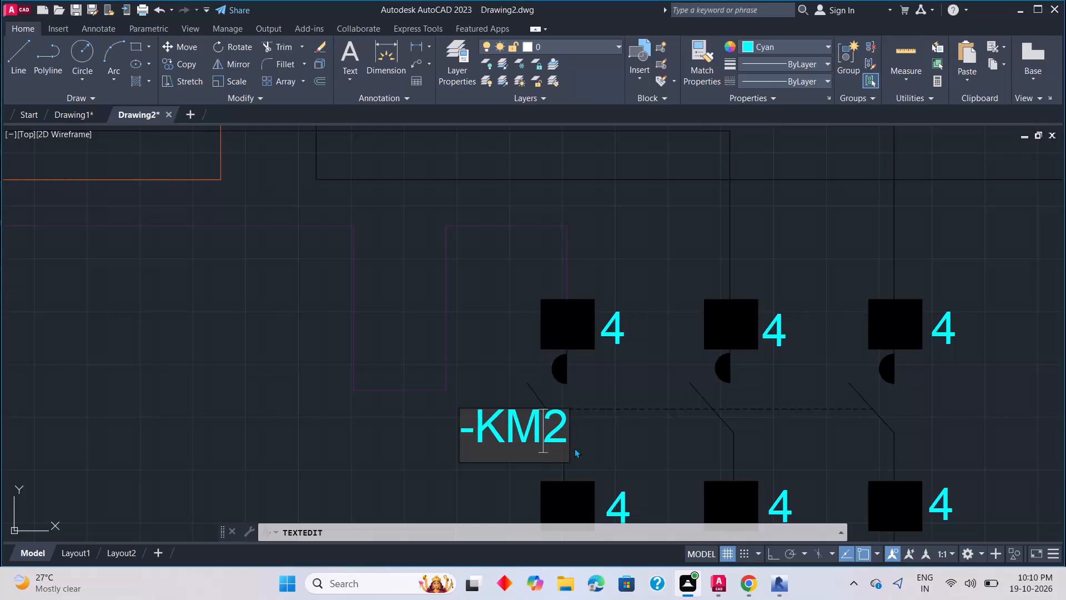
Relabel the three upper terminals of the -KM2 contactor contacts, from left to right, as 1, 3 and 5.
{"action": "left_click", "coordinate": [594, 441]}
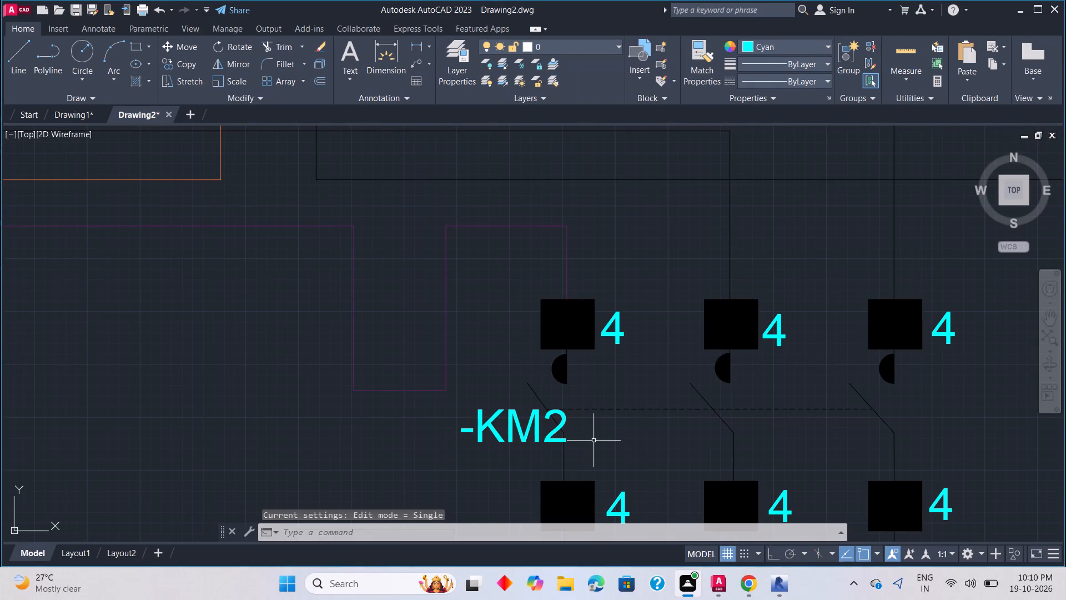
{"action": "double_click", "coordinate": [619, 326]}
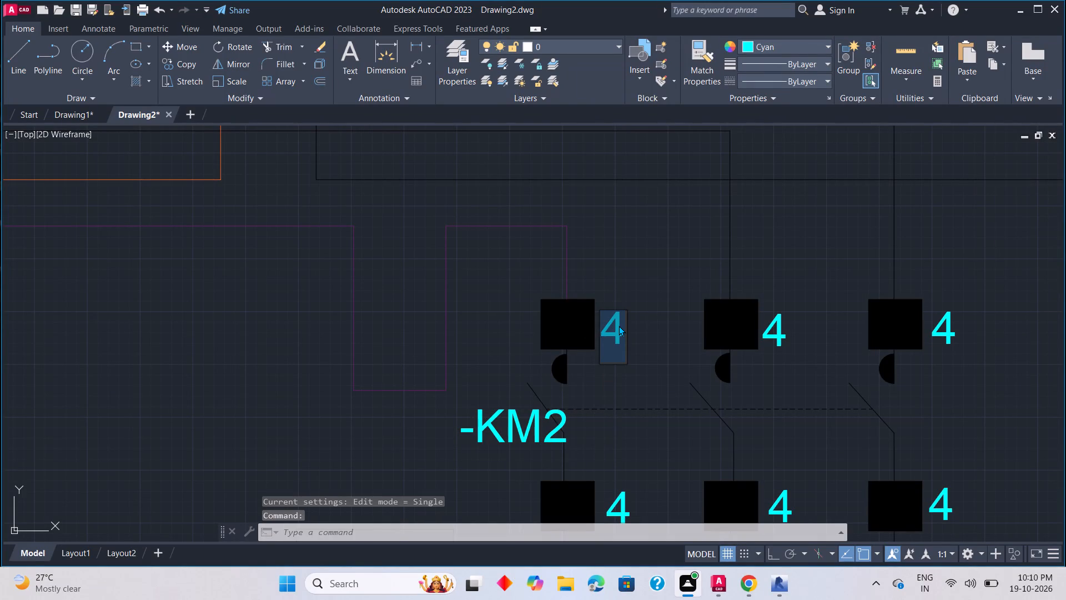
{"action": "key", "text": "1"}
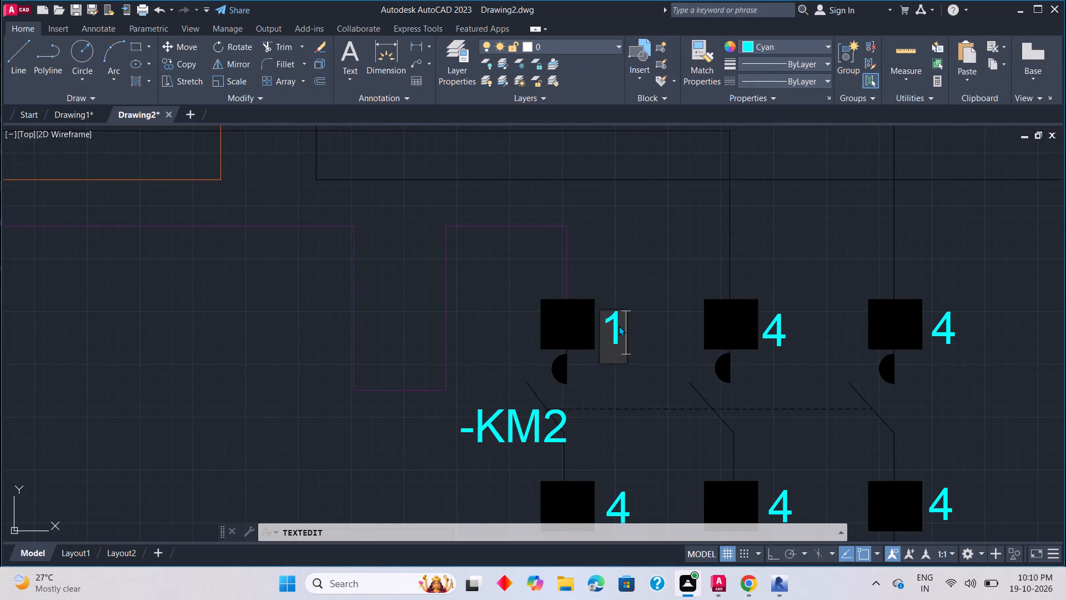
{"action": "left_click", "coordinate": [782, 342]}
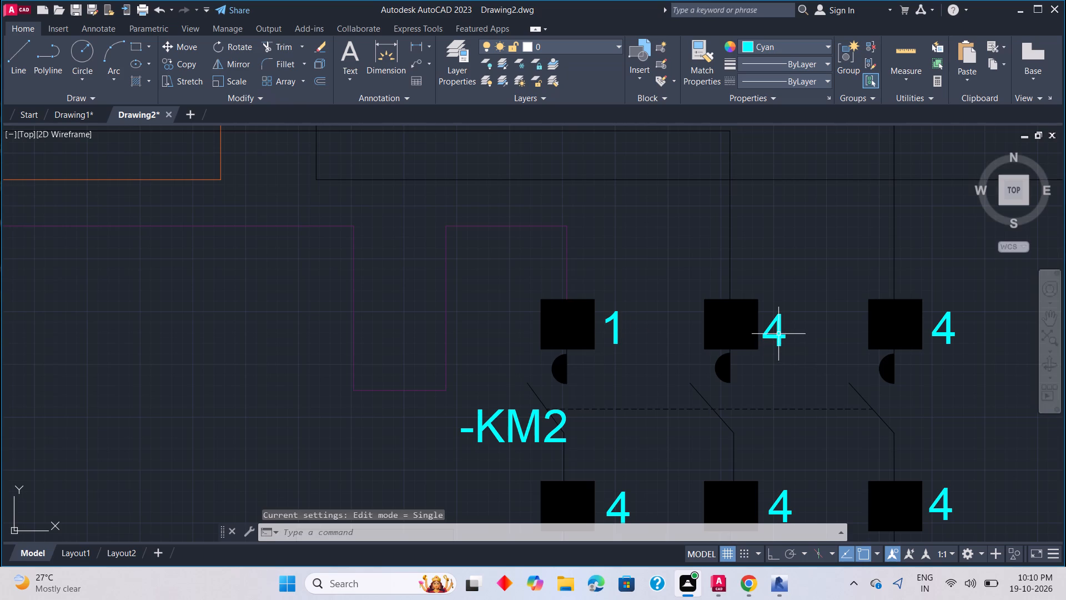
{"action": "double_click", "coordinate": [778, 333]}
{"action": "key", "text": "3"}
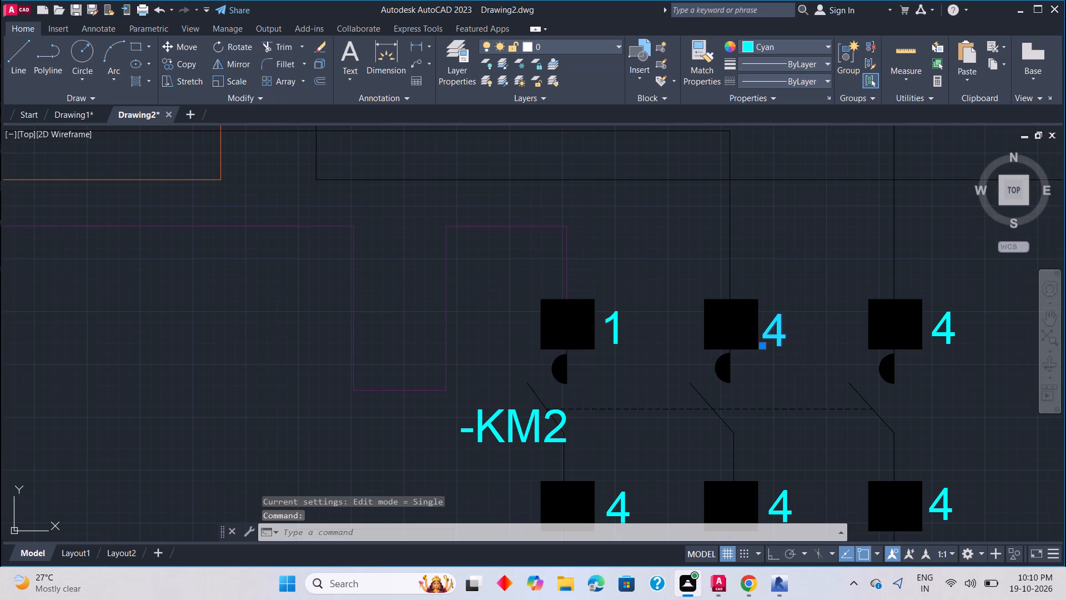
{"action": "key", "text": "3"}
{"action": "key", "text": "BackSpace"}
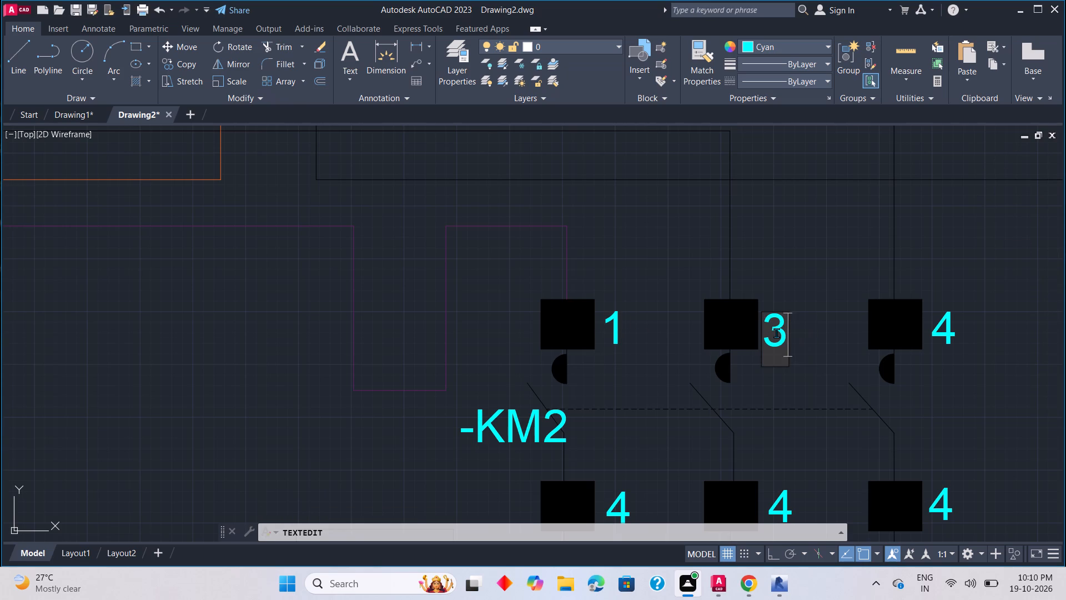
{"action": "left_click", "coordinate": [901, 374]}
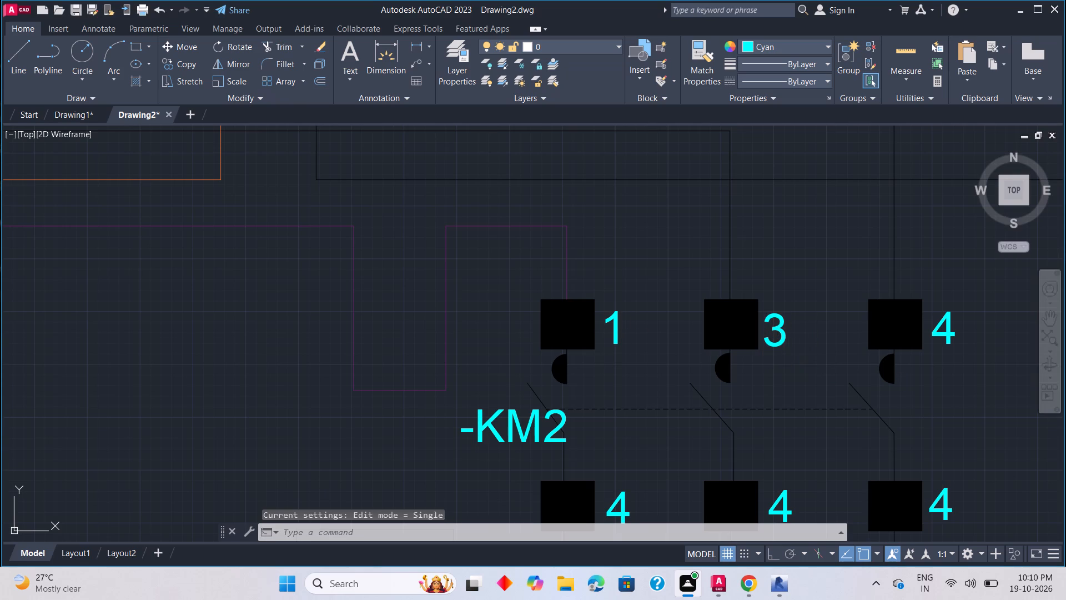
{"action": "double_click", "coordinate": [937, 332]}
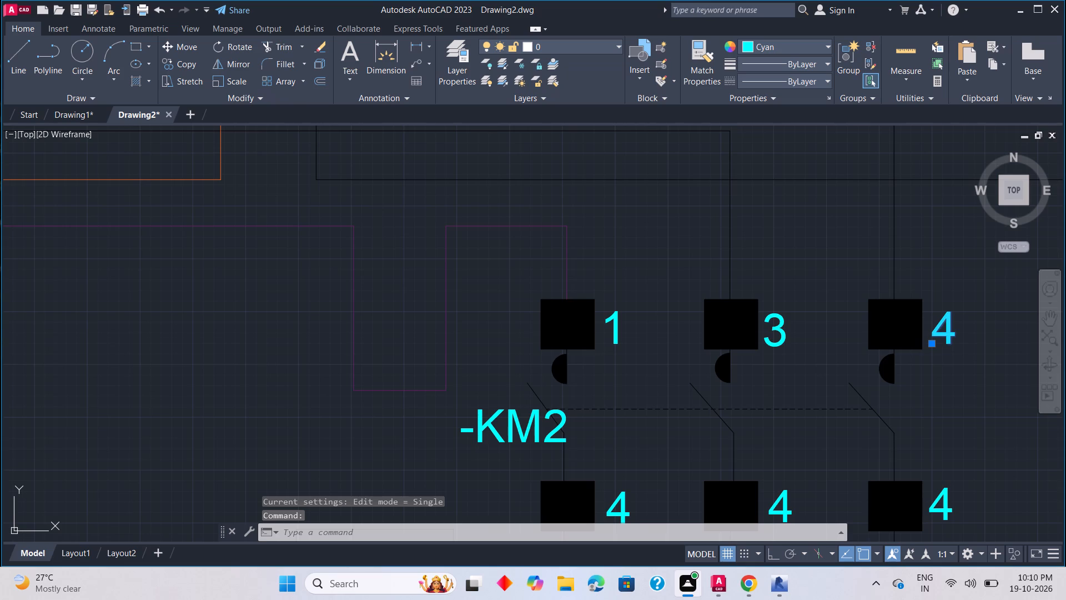
{"action": "key", "text": "5"}
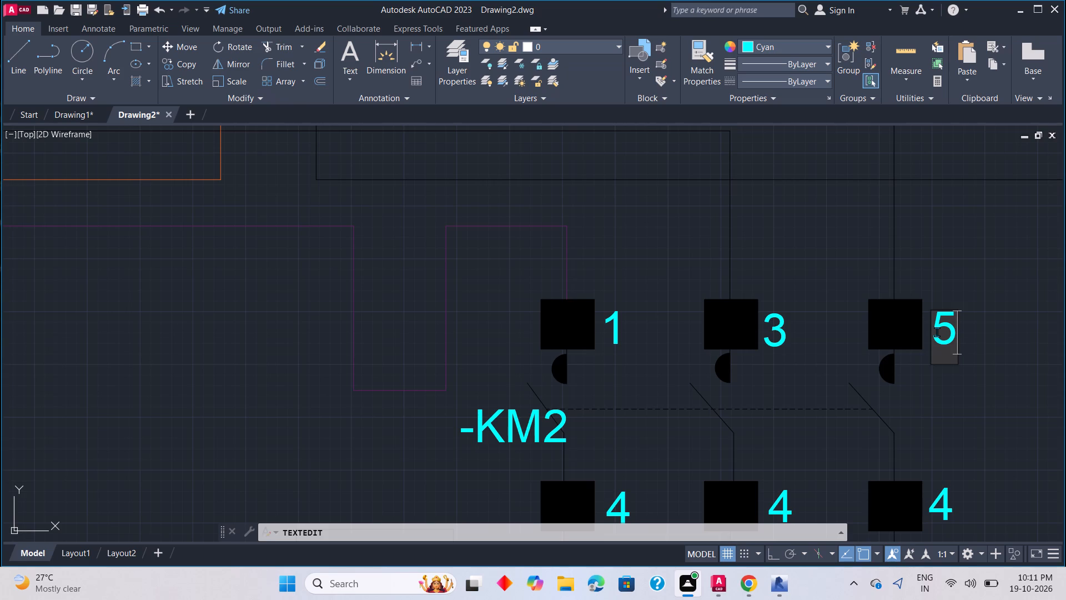
{"action": "middle_click_drag", "start_coordinate": [680, 425], "coordinate": [700, 328]}
{"action": "scroll", "coordinate": [647, 404], "scroll_direction": "up", "scroll_amount": 2}
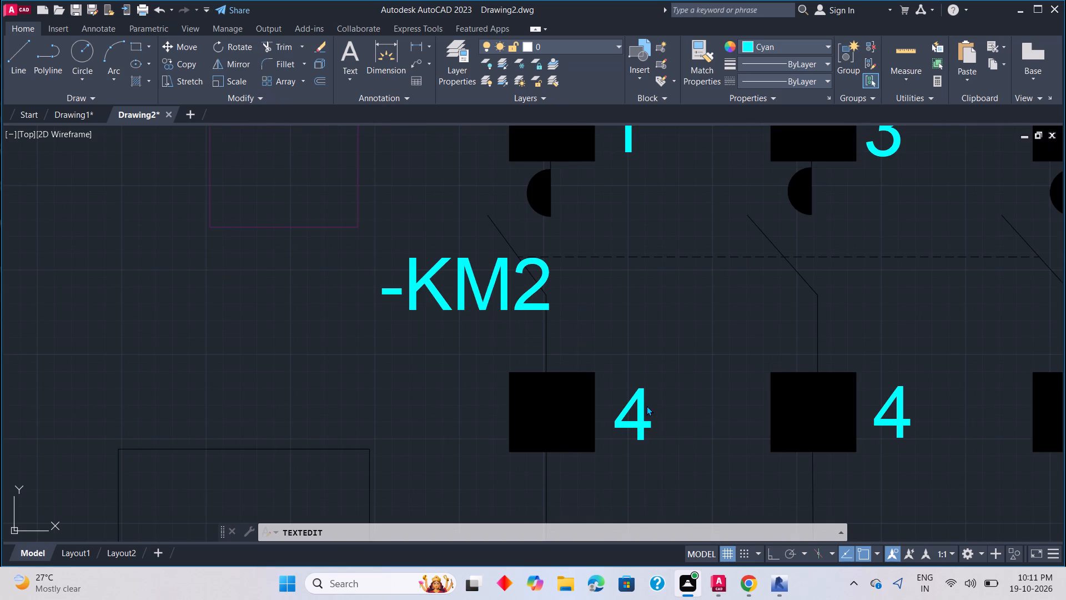
{"action": "double_click", "coordinate": [640, 409]}
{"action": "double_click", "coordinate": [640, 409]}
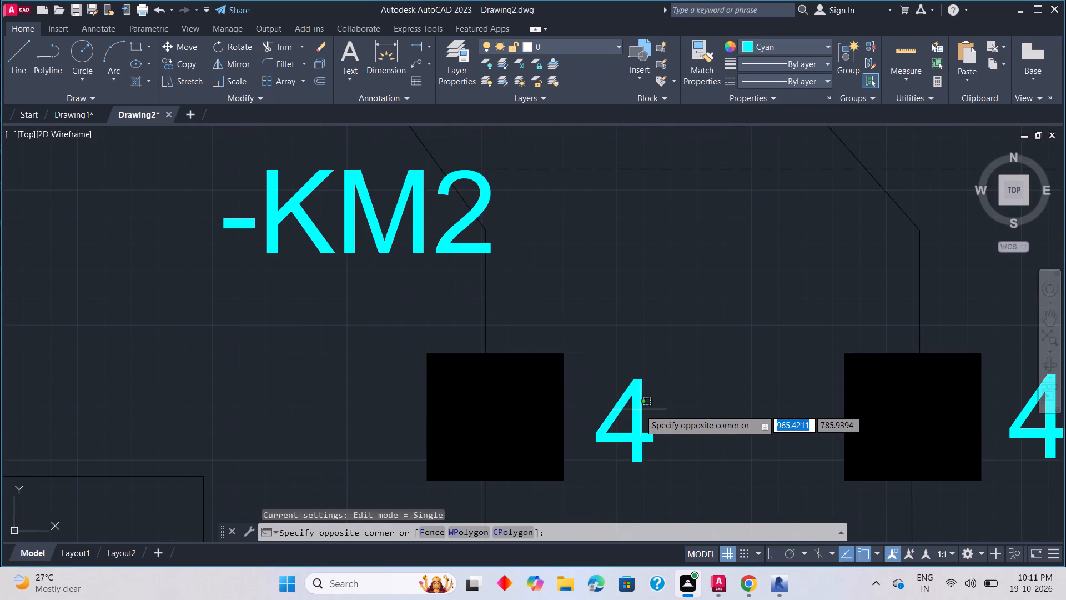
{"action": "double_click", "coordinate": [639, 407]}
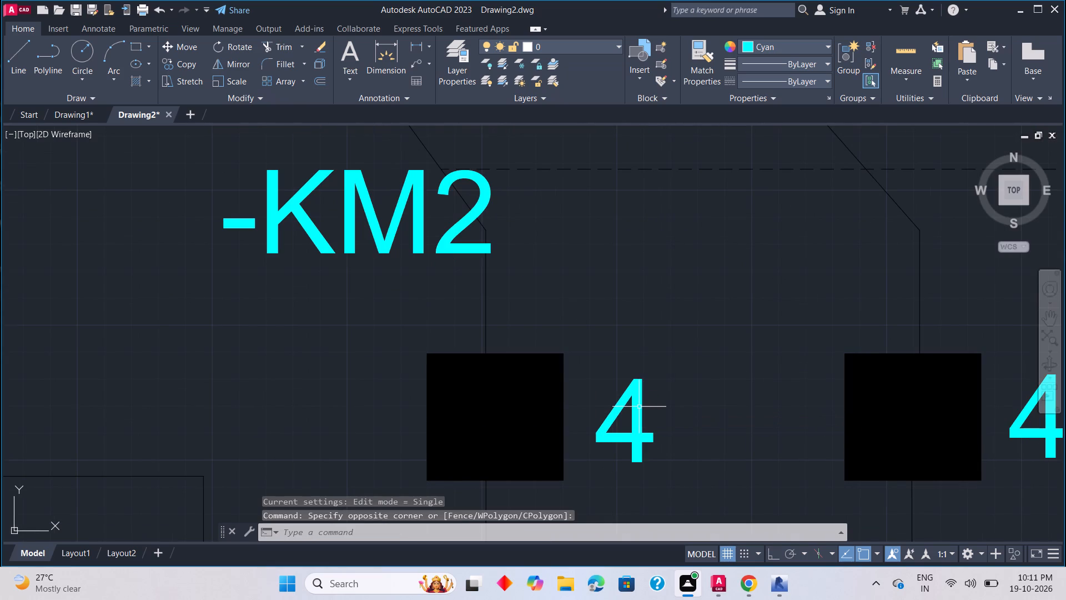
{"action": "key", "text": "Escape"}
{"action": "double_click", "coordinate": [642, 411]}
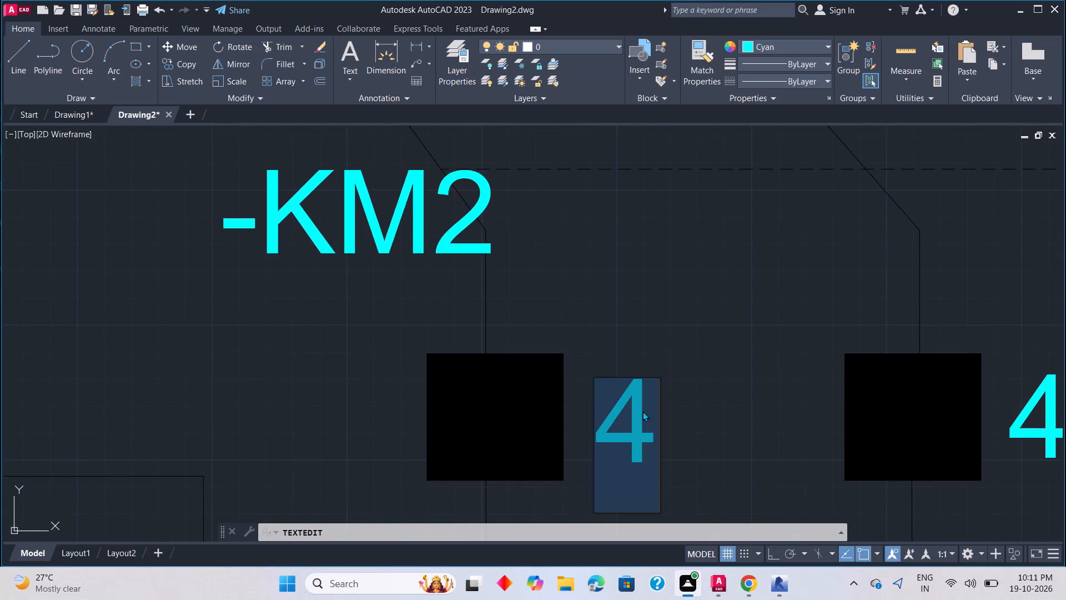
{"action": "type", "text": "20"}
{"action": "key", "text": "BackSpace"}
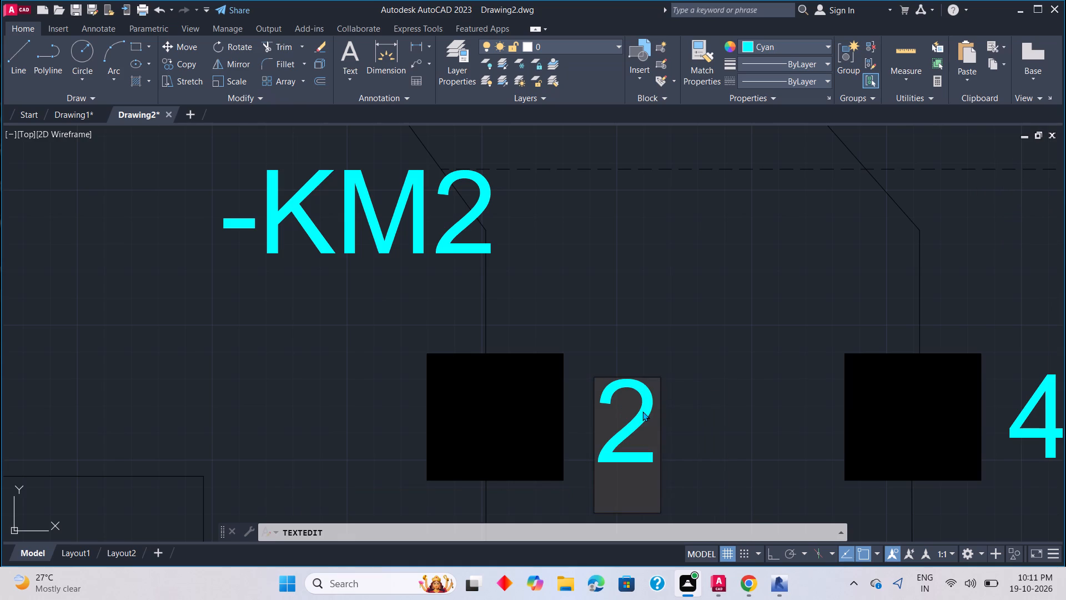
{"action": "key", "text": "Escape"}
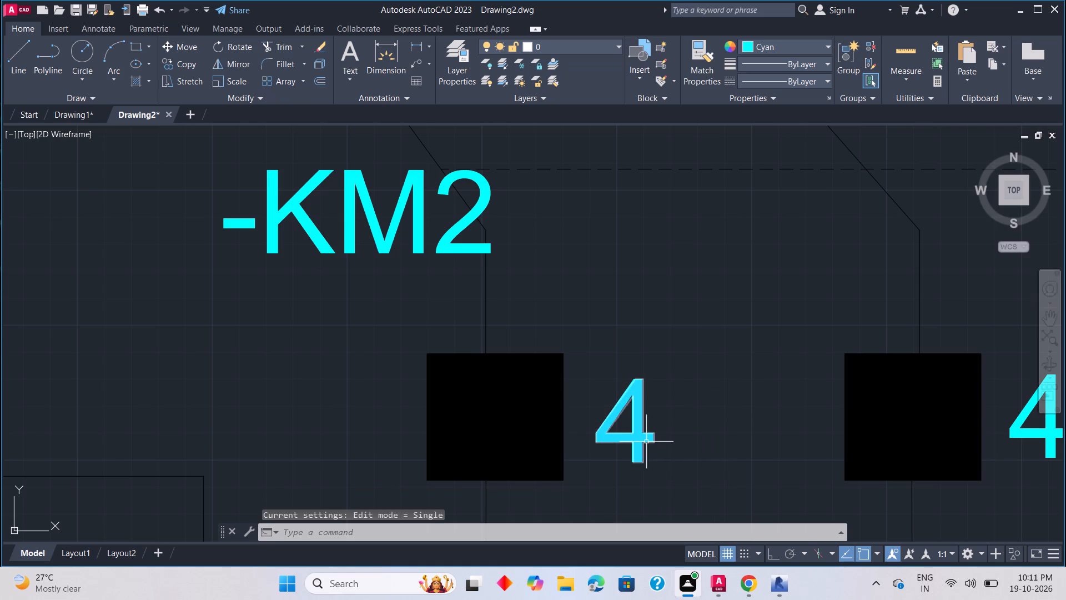
Change the label 4 beside the left lower terminal of the -KM2 contacts to 2.
{"action": "double_click", "coordinate": [643, 442]}
{"action": "key", "text": "2"}
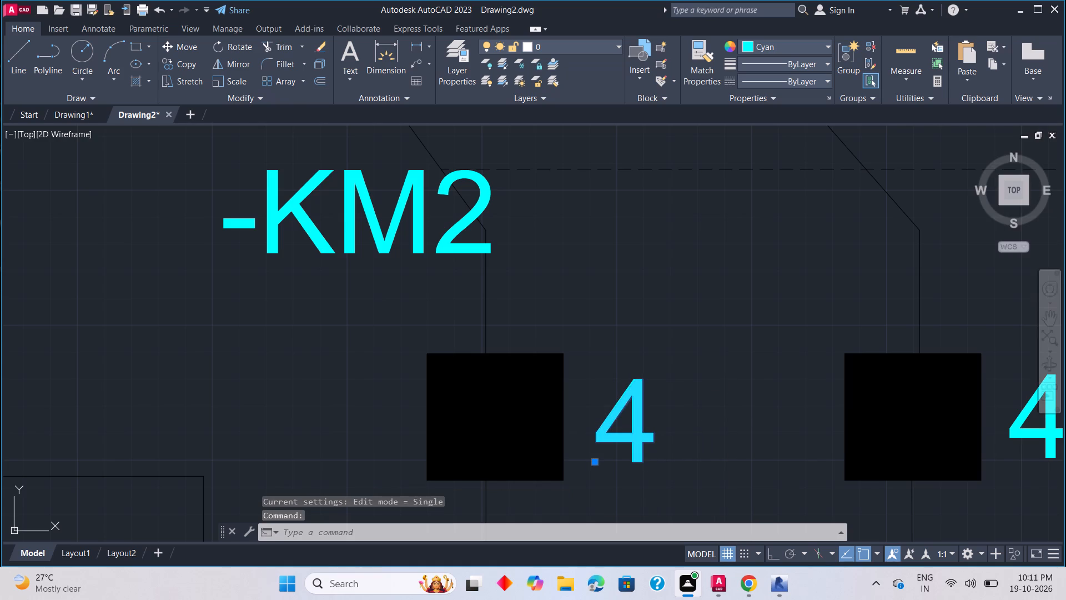
{"action": "left_click", "coordinate": [740, 442]}
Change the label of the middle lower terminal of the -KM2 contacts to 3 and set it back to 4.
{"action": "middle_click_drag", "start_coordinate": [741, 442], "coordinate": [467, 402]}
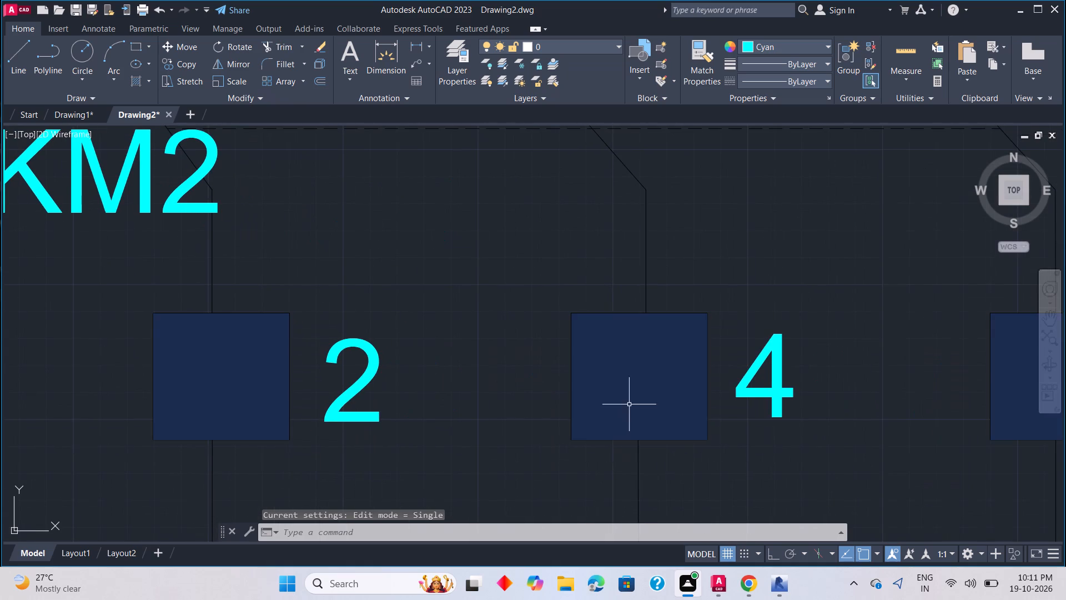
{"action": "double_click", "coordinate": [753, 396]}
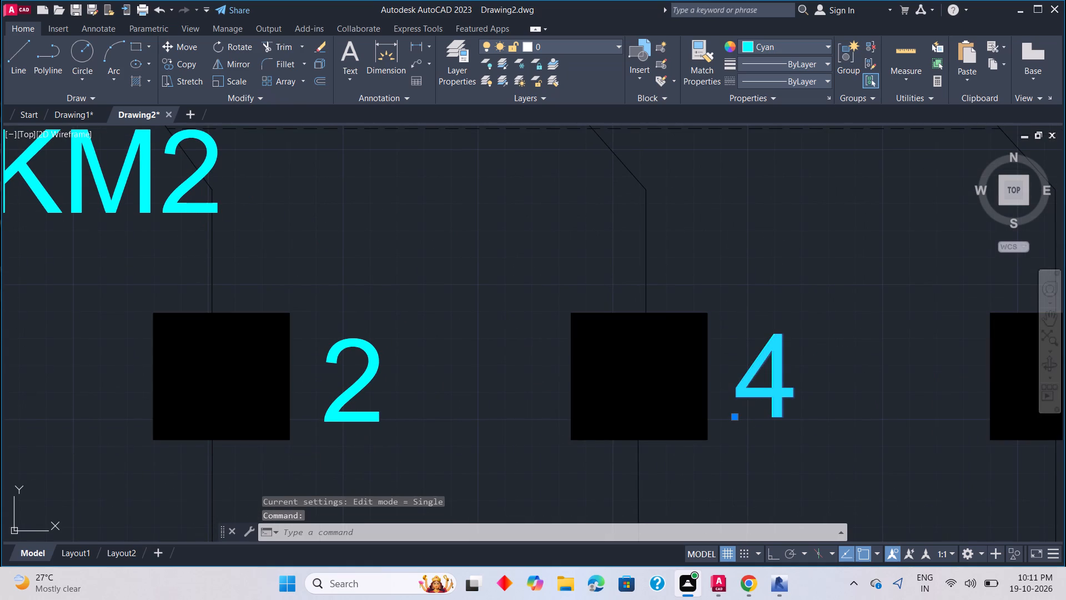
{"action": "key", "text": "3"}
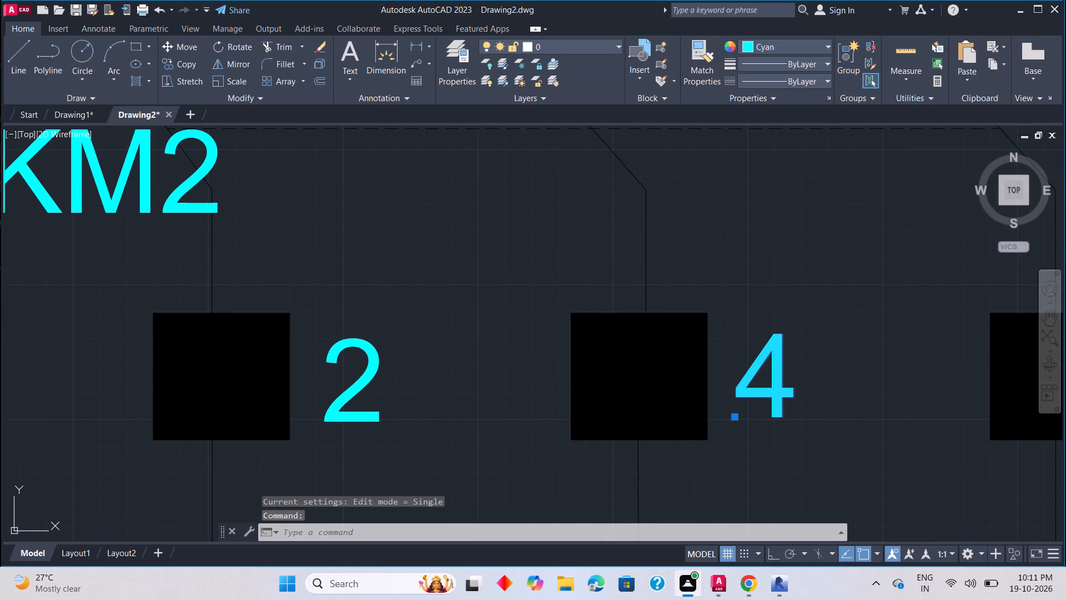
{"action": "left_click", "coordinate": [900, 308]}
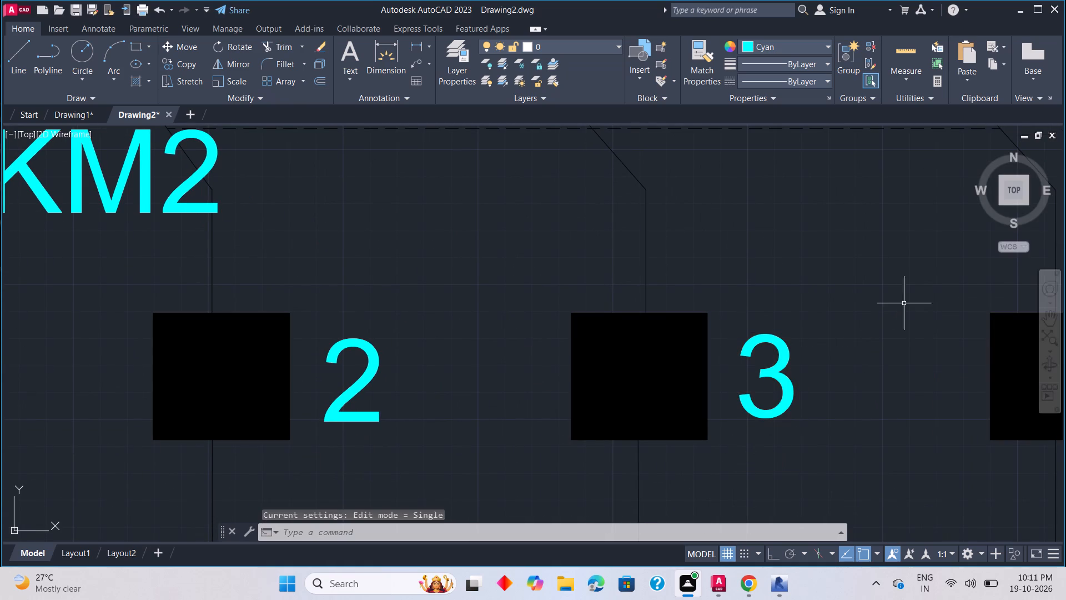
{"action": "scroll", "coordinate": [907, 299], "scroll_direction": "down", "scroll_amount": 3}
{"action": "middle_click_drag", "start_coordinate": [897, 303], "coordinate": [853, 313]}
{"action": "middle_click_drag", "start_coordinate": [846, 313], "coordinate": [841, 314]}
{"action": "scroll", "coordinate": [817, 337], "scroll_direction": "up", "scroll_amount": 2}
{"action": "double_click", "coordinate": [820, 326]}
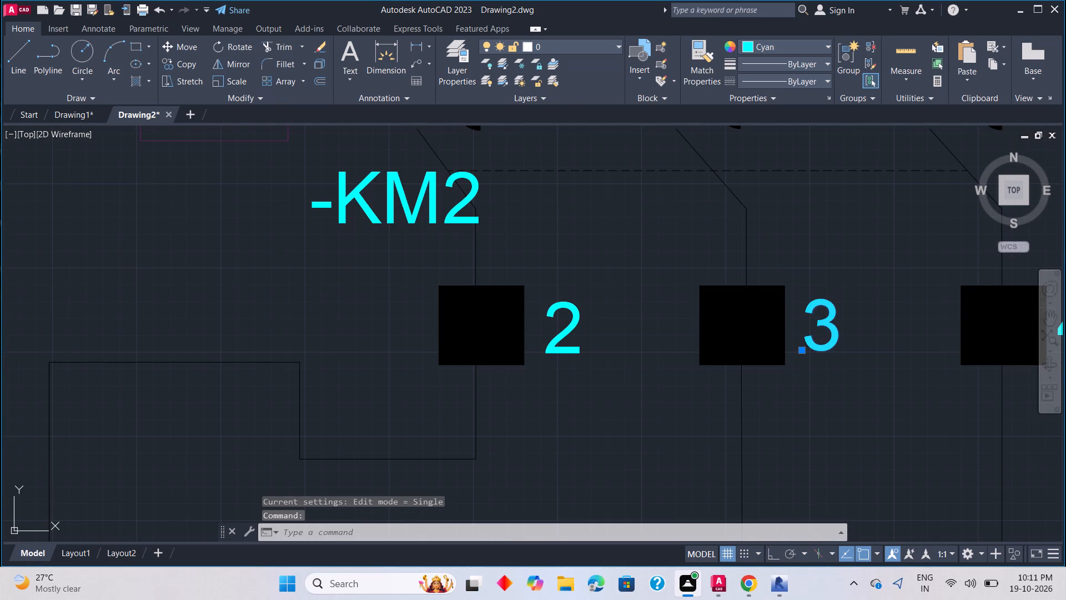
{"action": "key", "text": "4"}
Change the label 4 beside the right lower terminal of the -KM2 contacts to 6.
{"action": "scroll", "coordinate": [883, 332], "scroll_direction": "down", "scroll_amount": 2}
{"action": "middle_click_drag", "start_coordinate": [883, 333], "coordinate": [734, 349]}
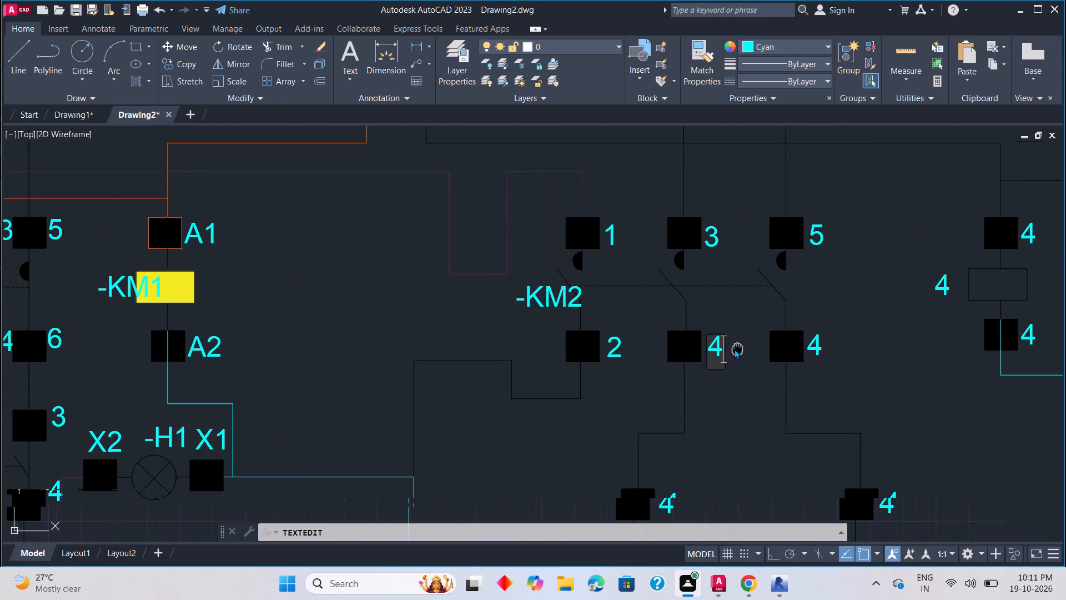
{"action": "left_click", "coordinate": [806, 347]}
{"action": "double_click", "coordinate": [806, 347]}
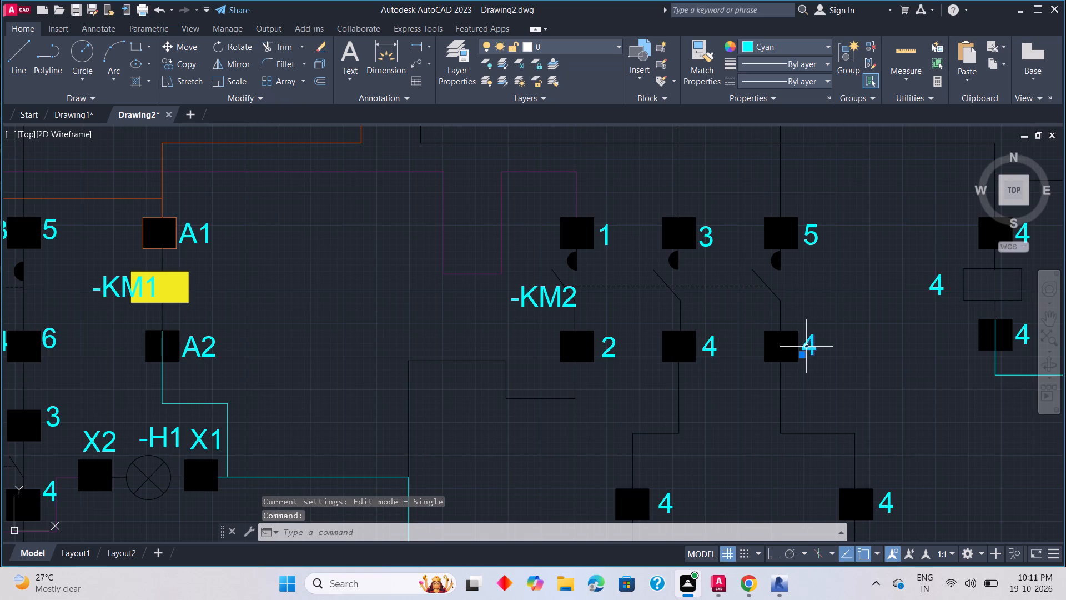
{"action": "key", "text": "6"}
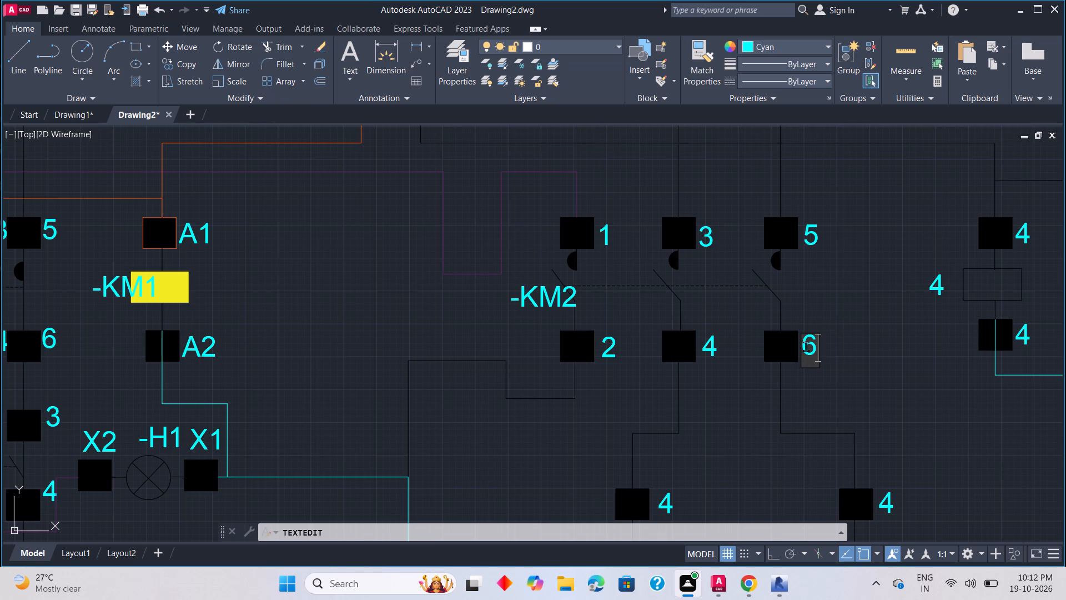
{"action": "left_click", "coordinate": [836, 305]}
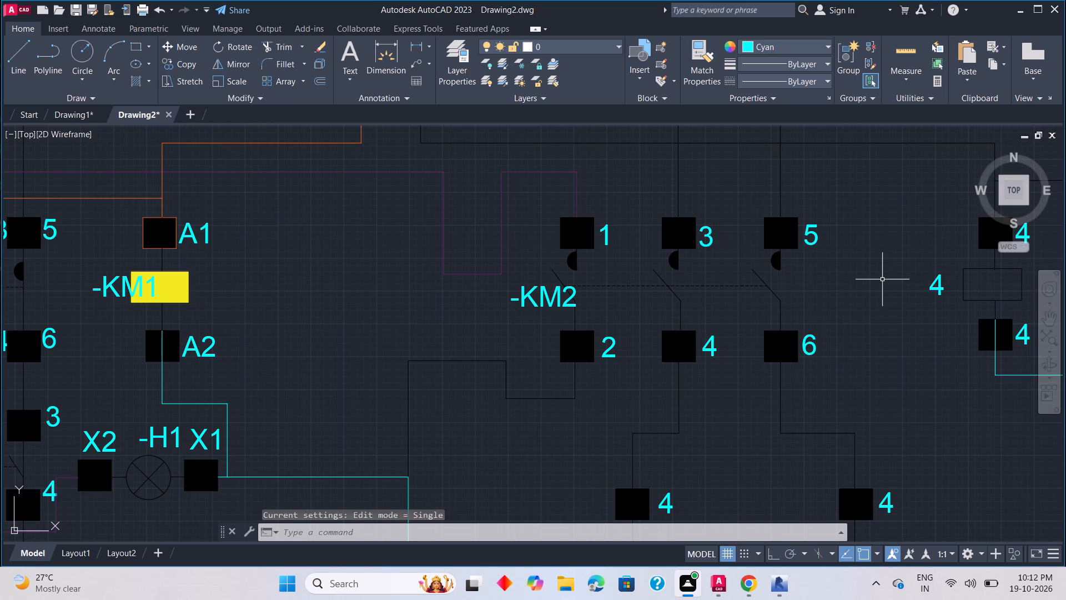
Change the label 4 beside the coil rectangle in the right-hand circuit to -KM2.
{"action": "double_click", "coordinate": [941, 284]}
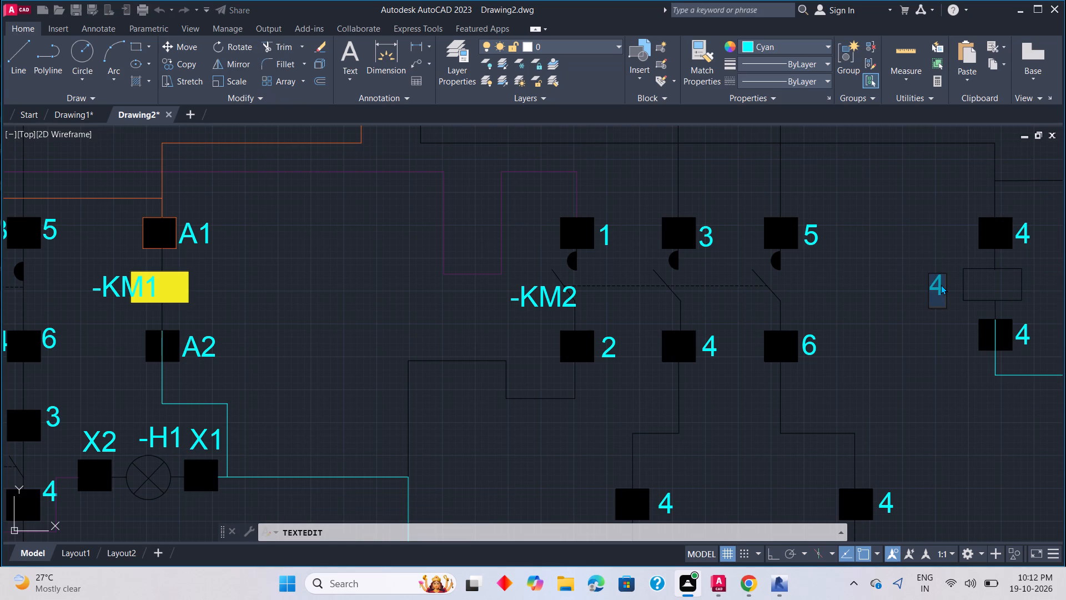
{"action": "key", "text": "minus"}
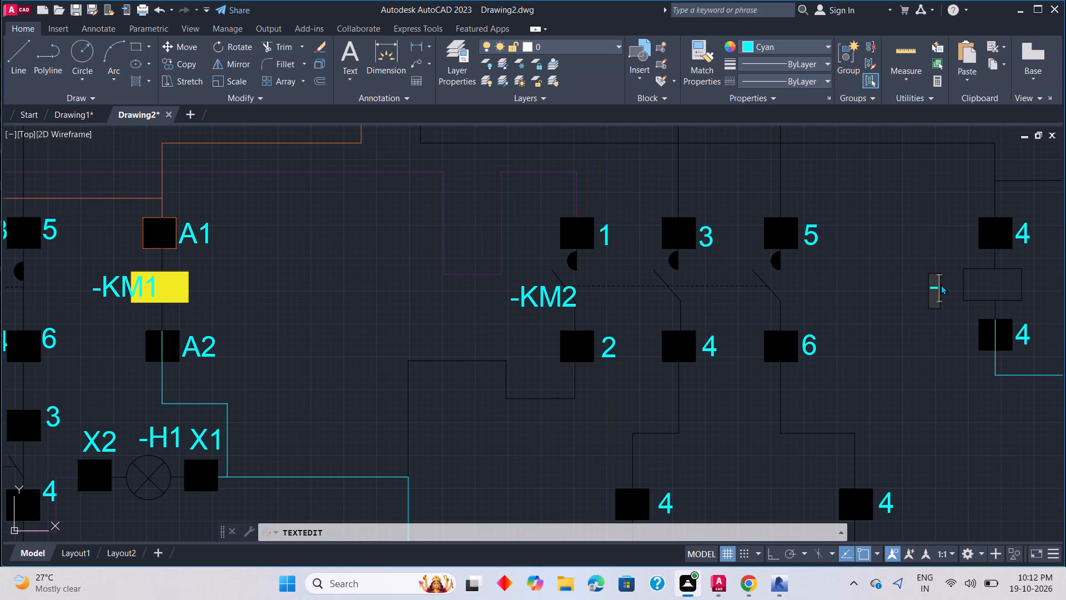
{"action": "key", "text": "k"}
{"action": "type", "text": "M2W"}
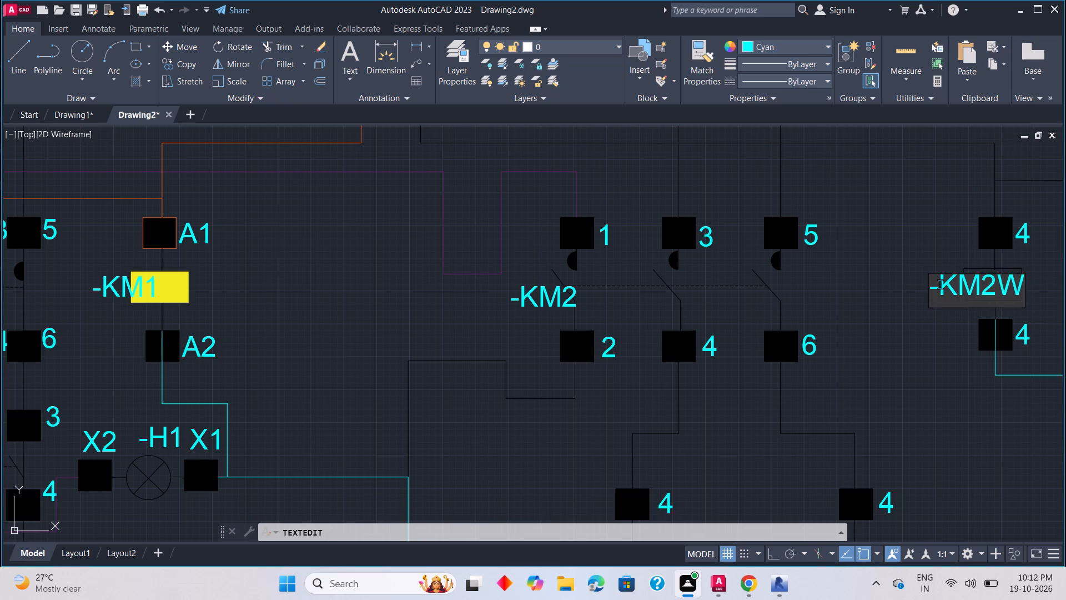
{"action": "key", "text": "BackSpace"}
{"action": "left_click", "coordinate": [958, 339]}
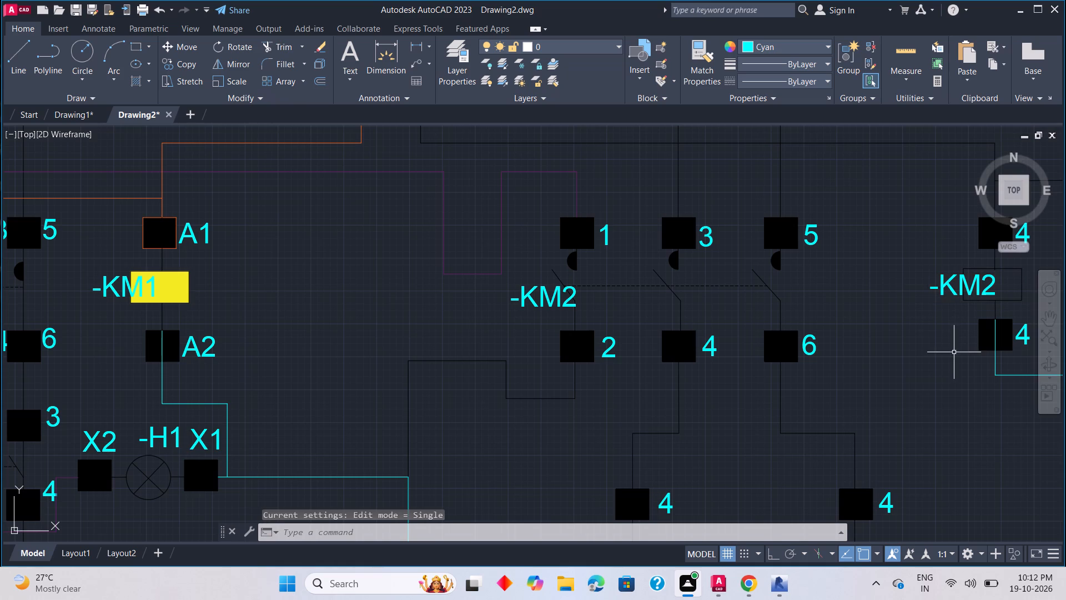
Change the 4 labels beside the upper and lower terminals of the -KM2 coil to A1 and A2.
{"action": "middle_click_drag", "start_coordinate": [955, 350], "coordinate": [809, 361]}
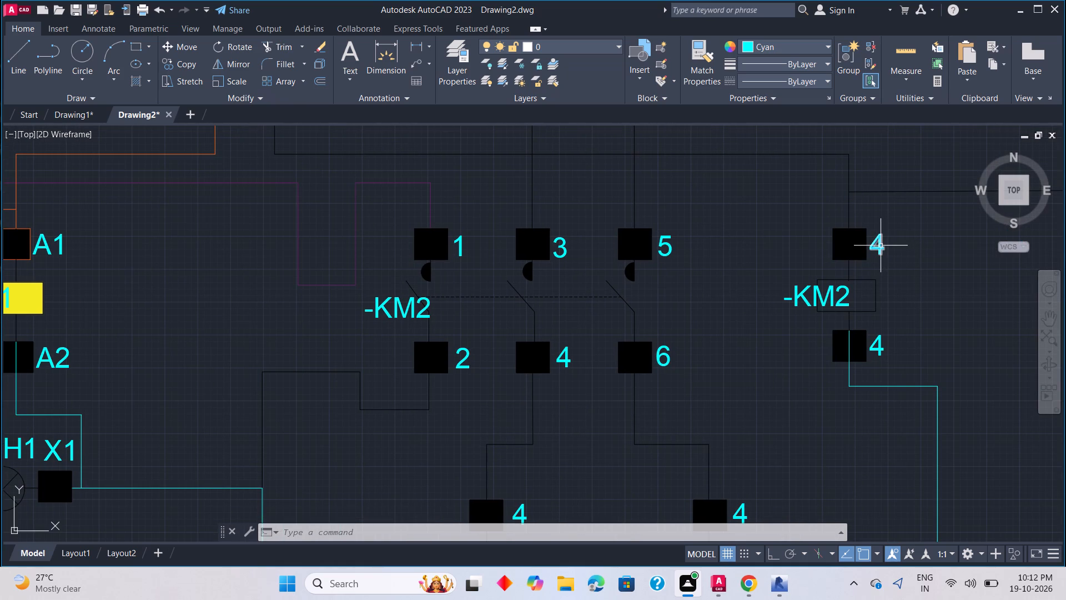
{"action": "double_click", "coordinate": [881, 246]}
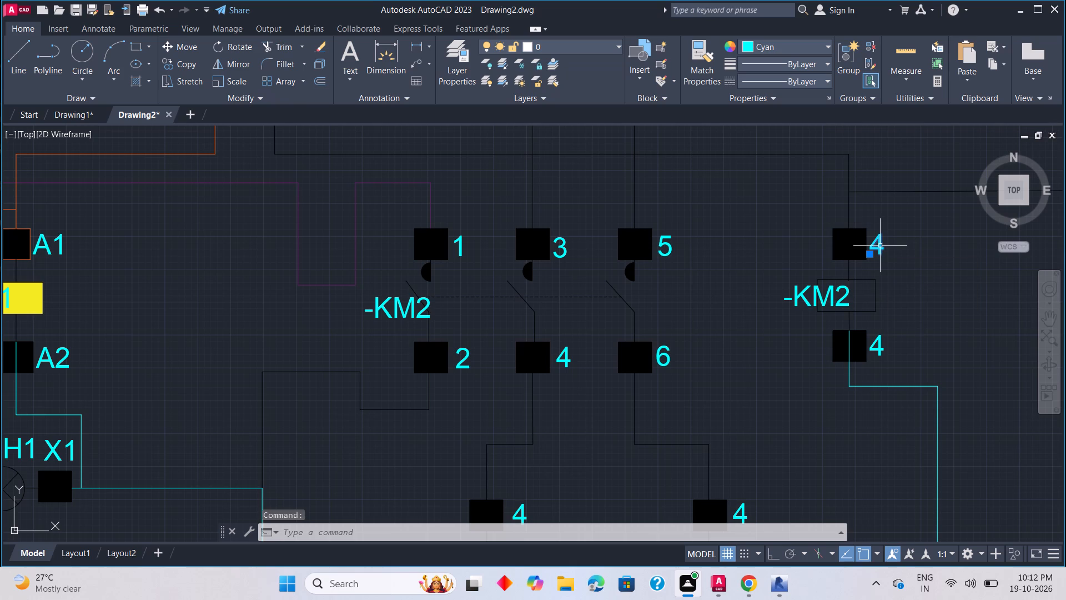
{"action": "type", "text": "A1"}
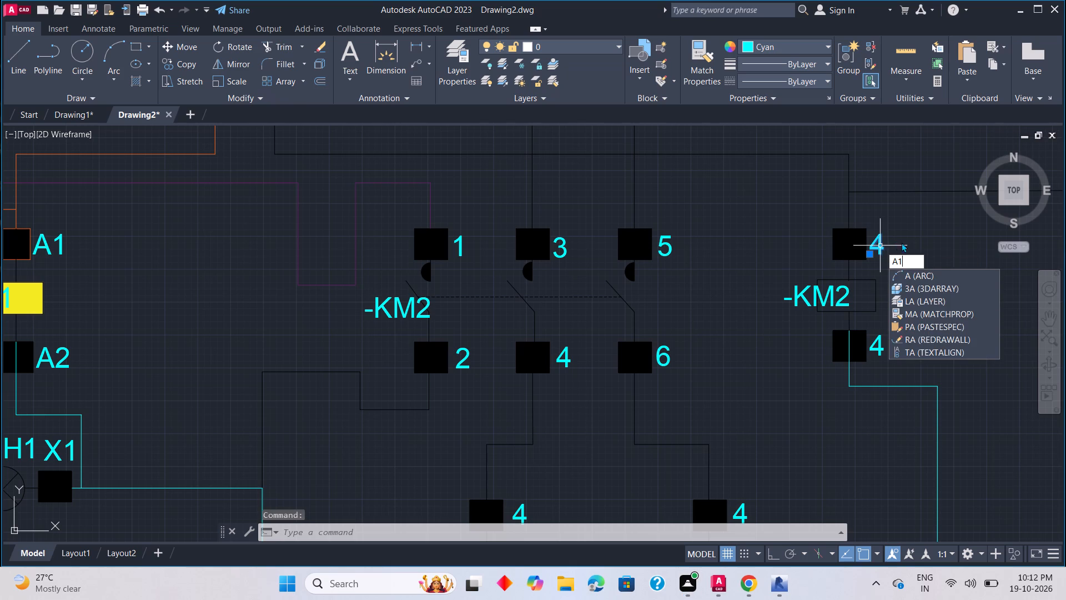
{"action": "key", "text": "Escape"}
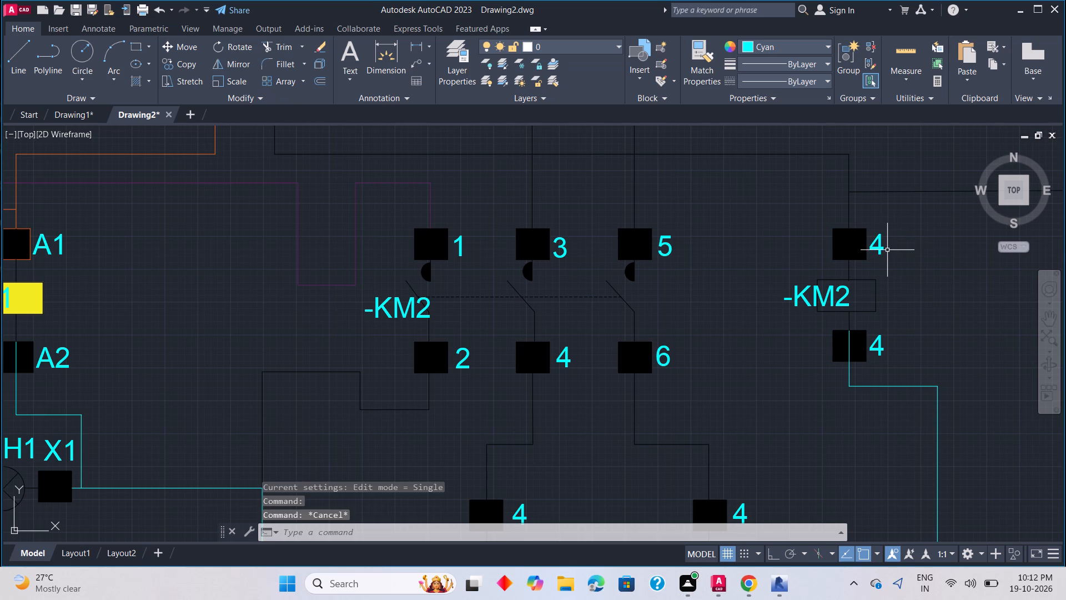
{"action": "double_click", "coordinate": [886, 250]}
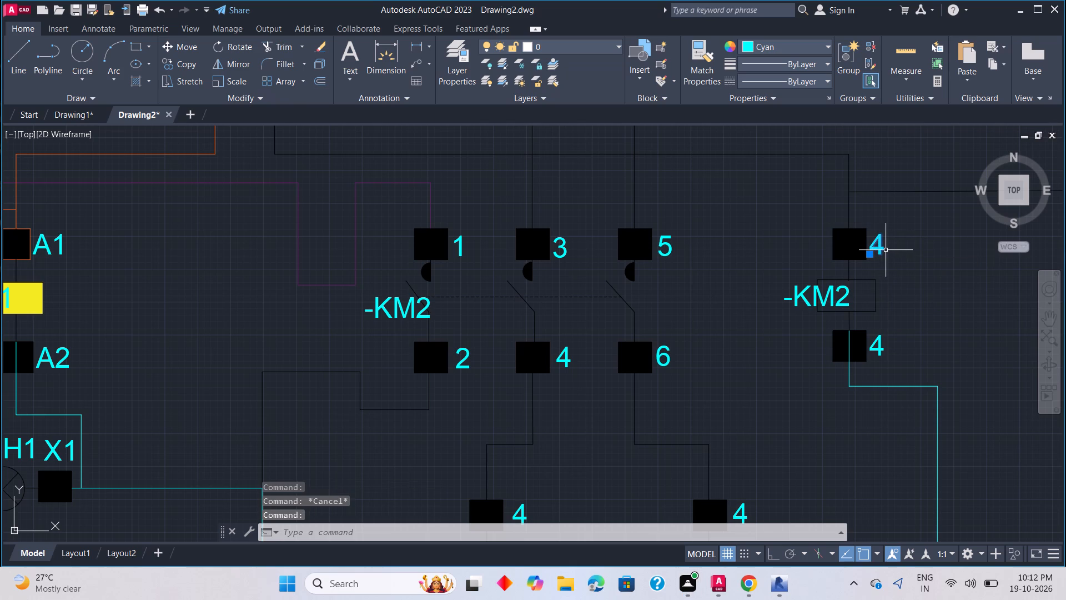
{"action": "type", "text": "A1"}
{"action": "left_click", "coordinate": [905, 297]}
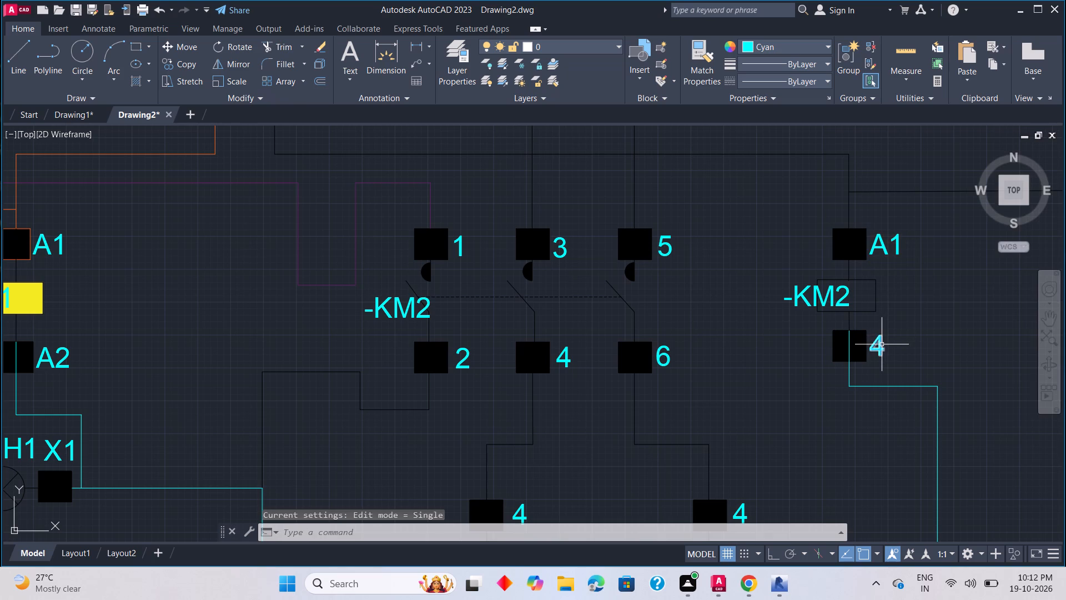
{"action": "double_click", "coordinate": [882, 346]}
{"action": "type", "text": "A2"}
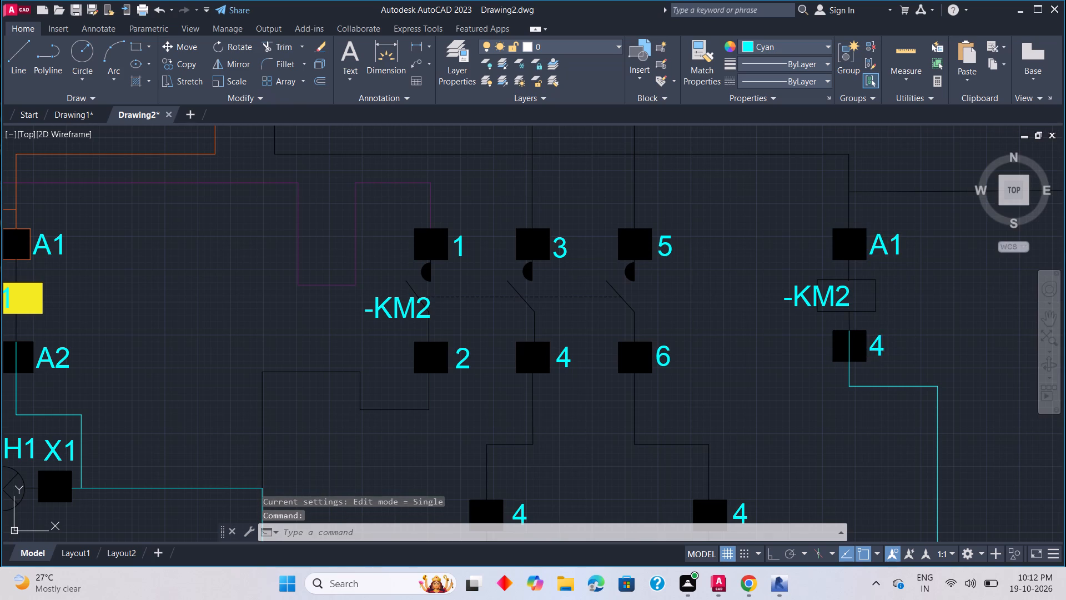
{"action": "left_click", "coordinate": [930, 335]}
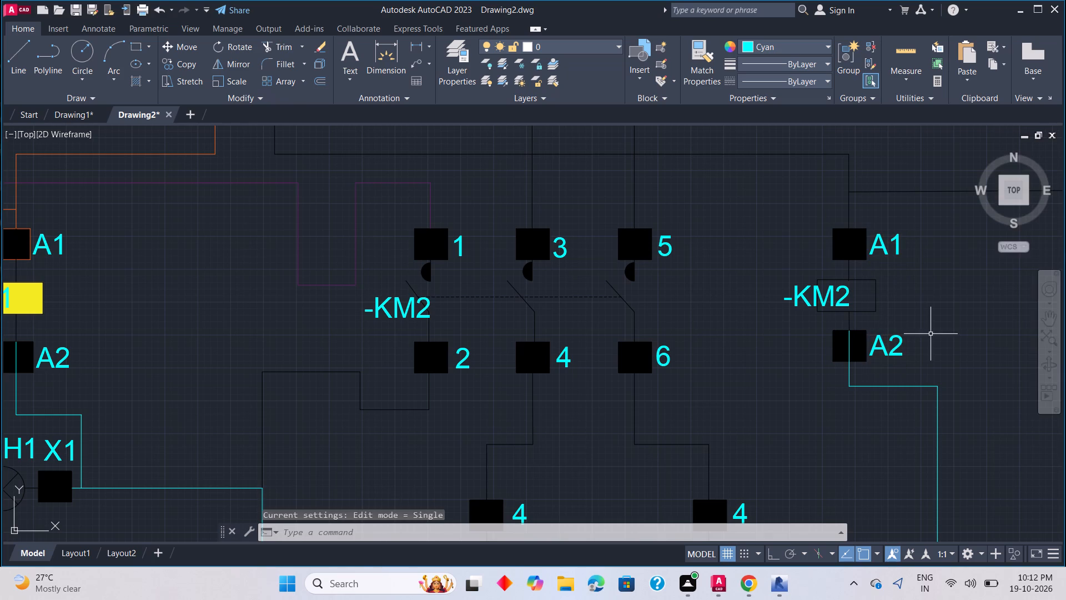
Relabel the two-pole switch terminals below the -KM2 contacts: upper left 1, upper right 3 and lower left 2.
{"action": "scroll", "coordinate": [931, 334], "scroll_direction": "down", "scroll_amount": 3}
{"action": "middle_click_drag", "start_coordinate": [891, 386], "coordinate": [872, 383]}
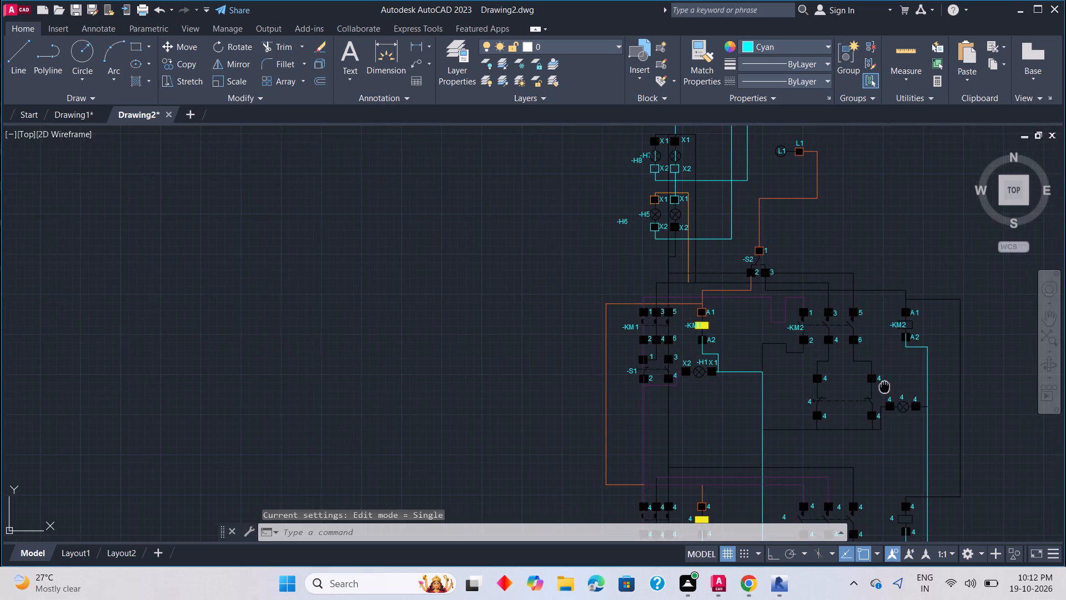
{"action": "middle_click_drag", "start_coordinate": [872, 383], "coordinate": [783, 351]}
{"action": "scroll", "coordinate": [733, 353], "scroll_direction": "up", "scroll_amount": 1}
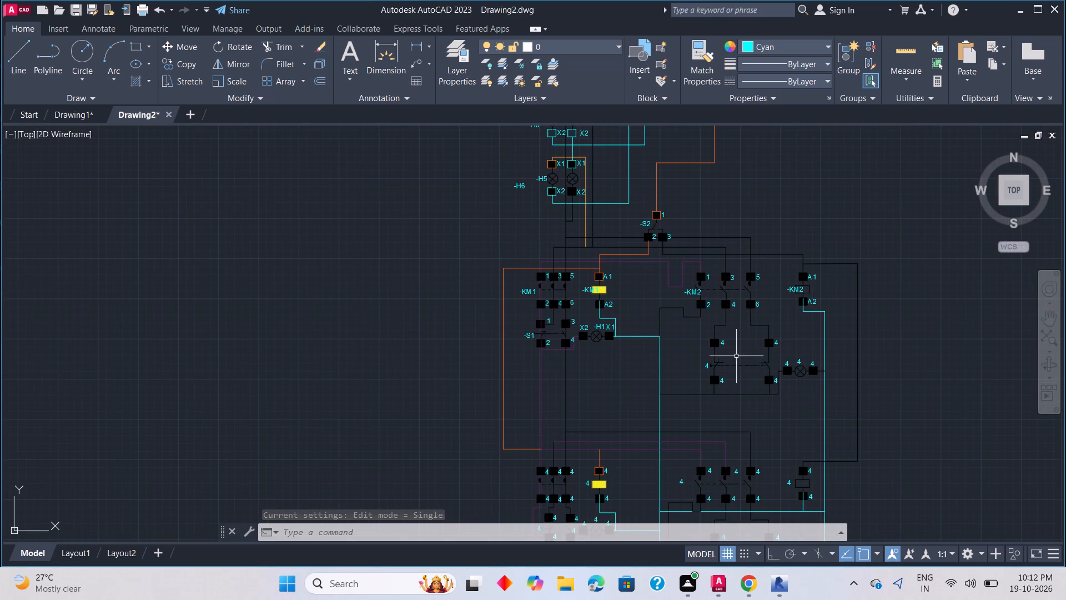
{"action": "scroll", "coordinate": [736, 356], "scroll_direction": "up", "scroll_amount": 1}
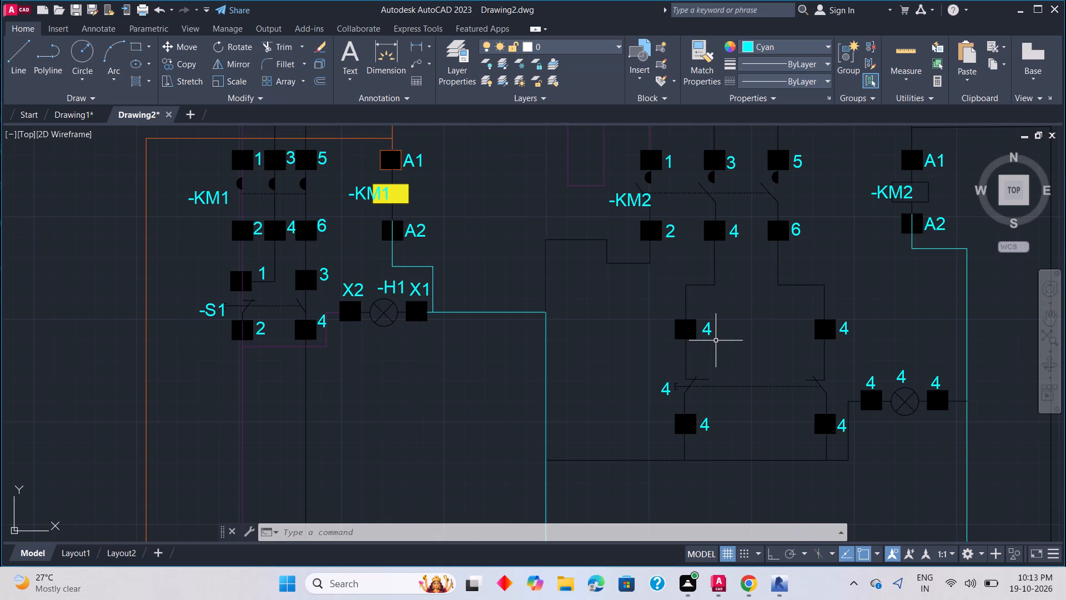
{"action": "double_click", "coordinate": [710, 333]}
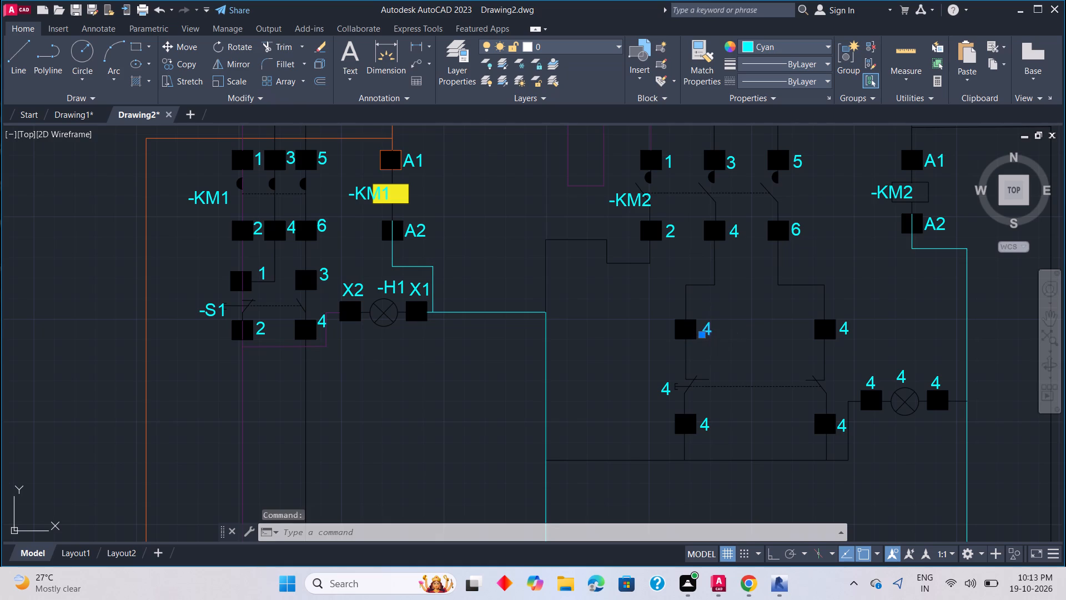
{"action": "key", "text": "1"}
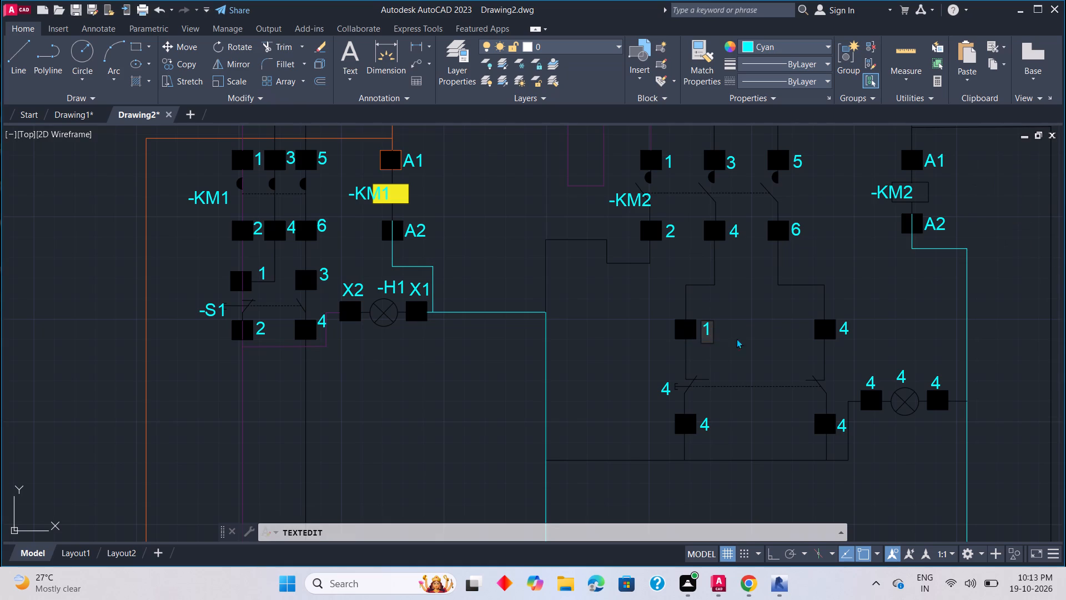
{"action": "left_click", "coordinate": [831, 334]}
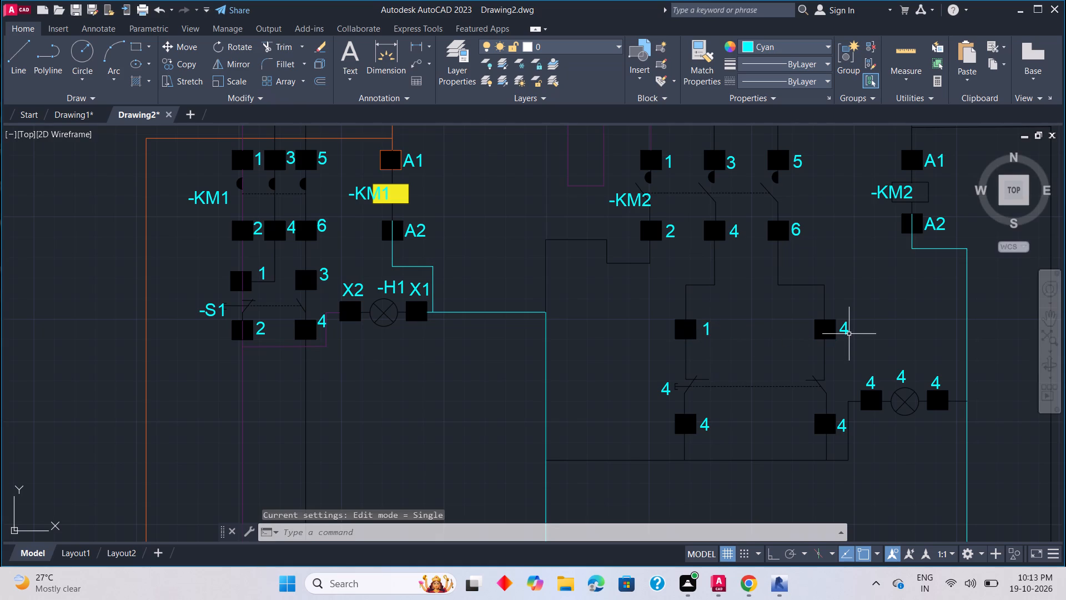
{"action": "double_click", "coordinate": [848, 333]}
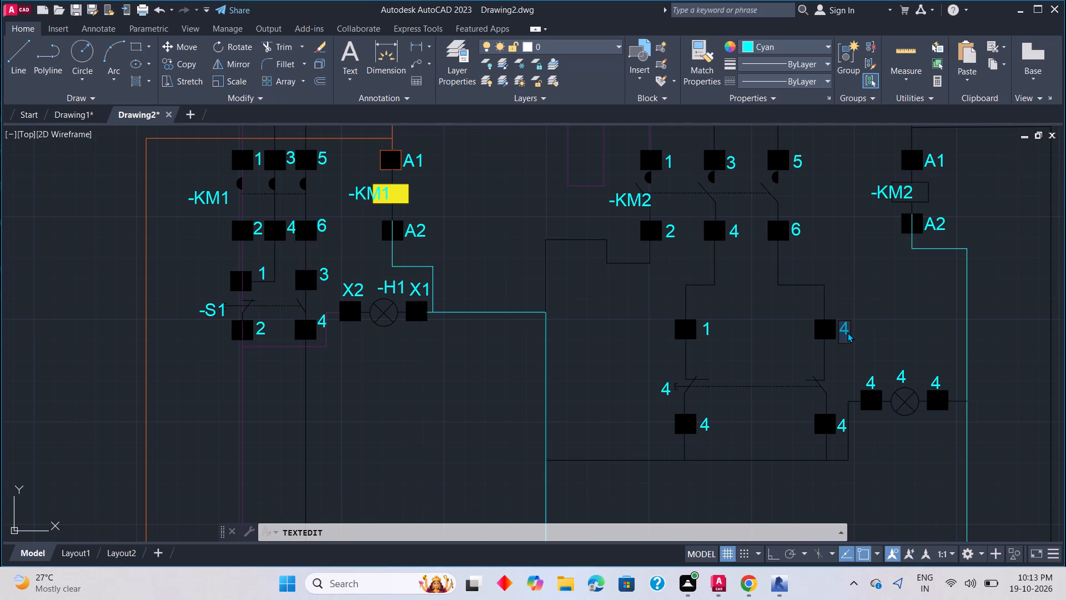
{"action": "key", "text": "3"}
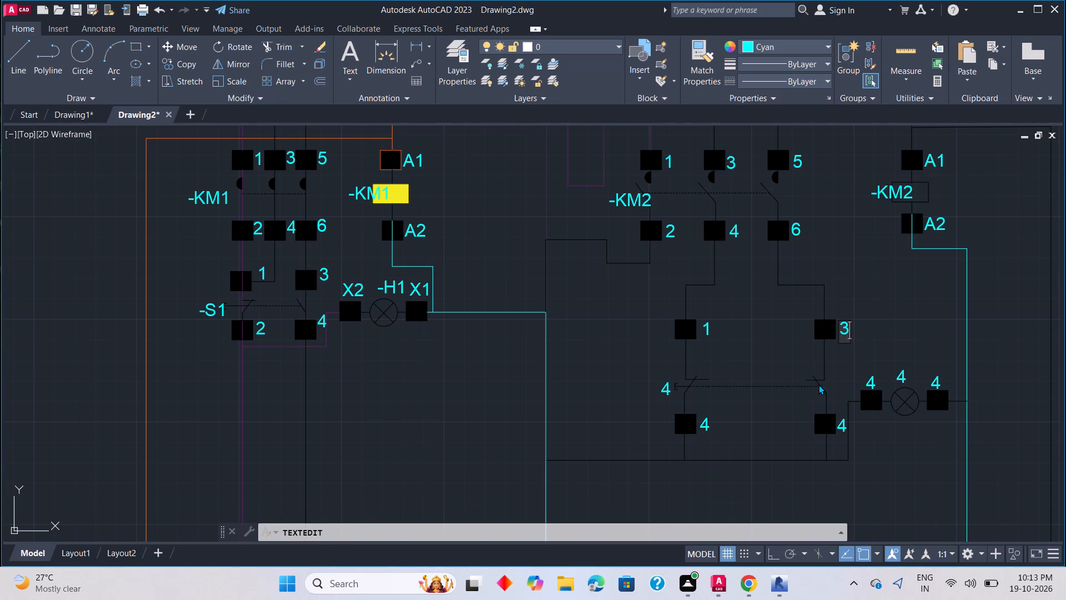
{"action": "left_click", "coordinate": [818, 384]}
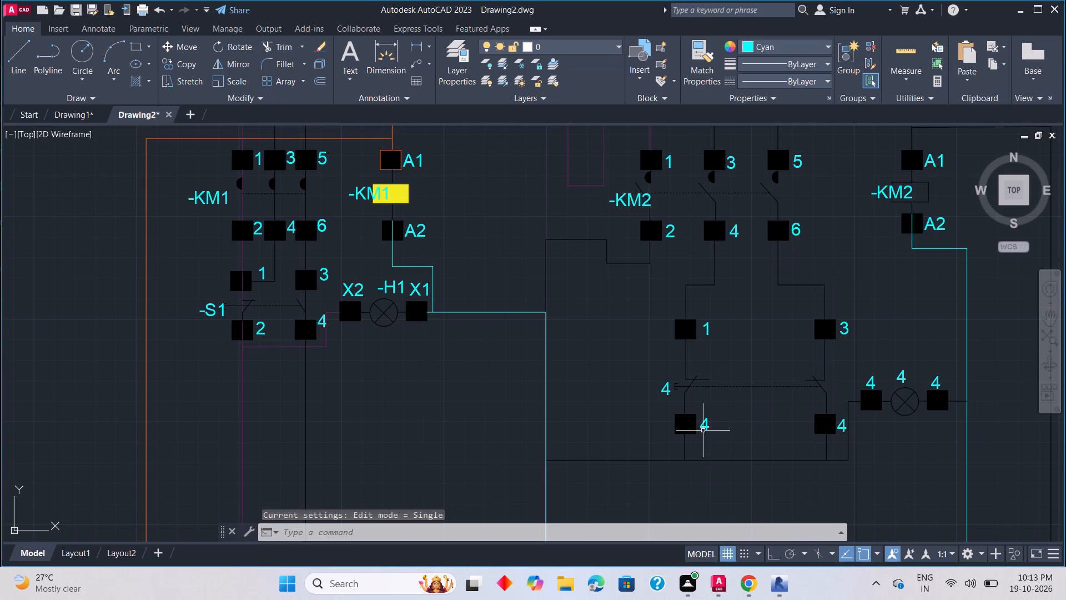
{"action": "double_click", "coordinate": [703, 427]}
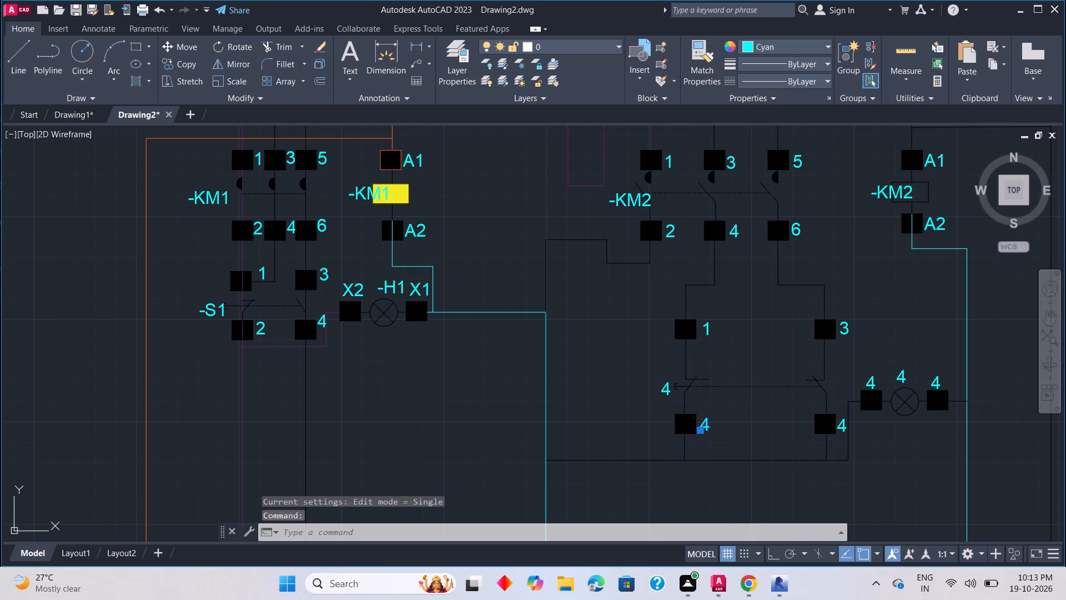
{"action": "key", "text": "2"}
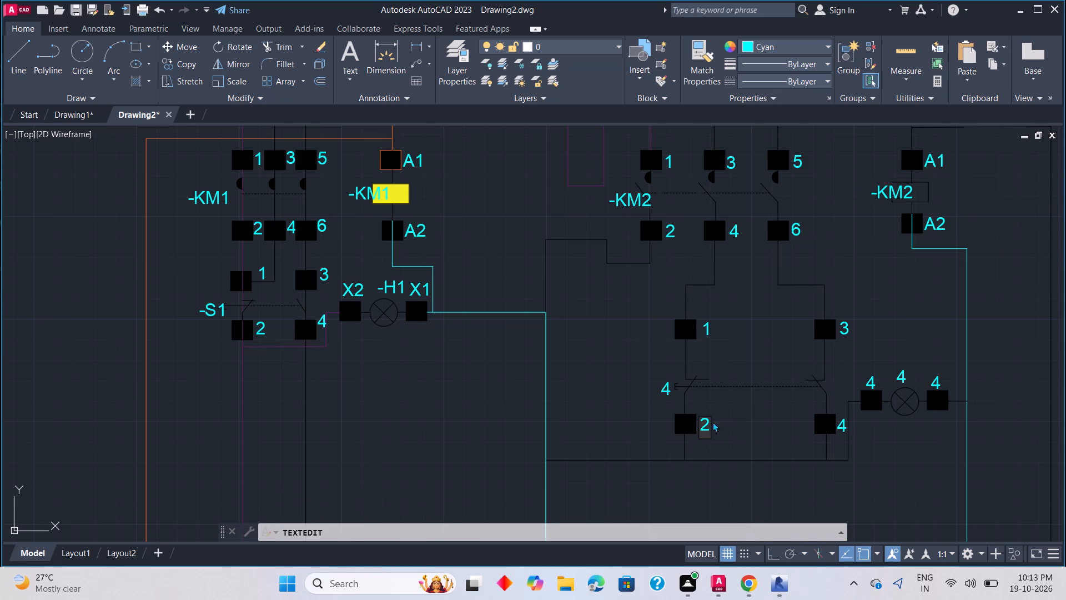
{"action": "left_click", "coordinate": [745, 426]}
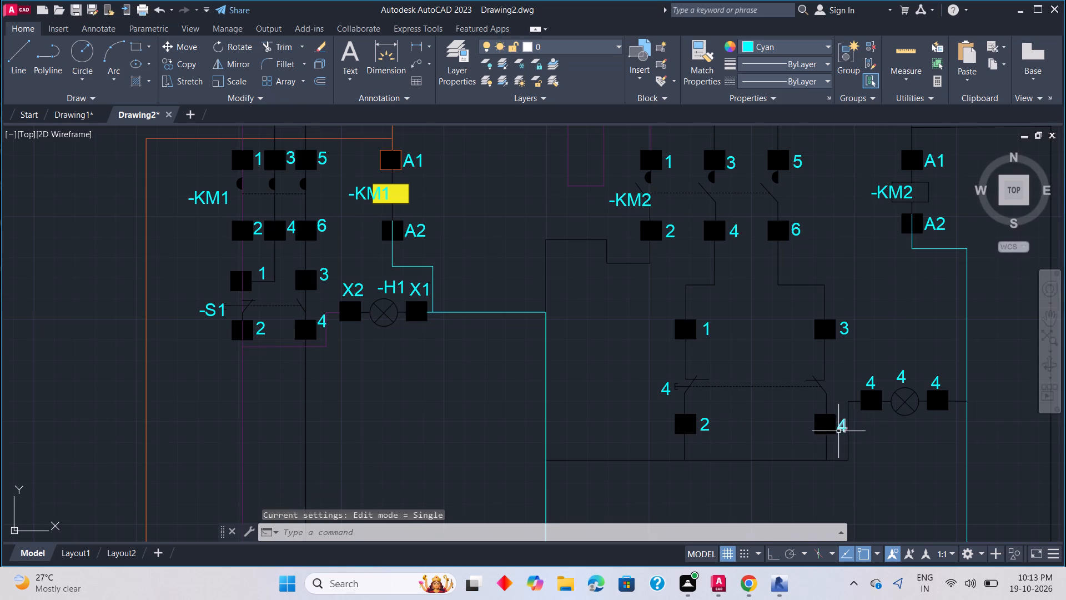
Change the designation label 4 beside the two-pole switch below the -KM2 contacts to -S3.
{"action": "double_click", "coordinate": [667, 393]}
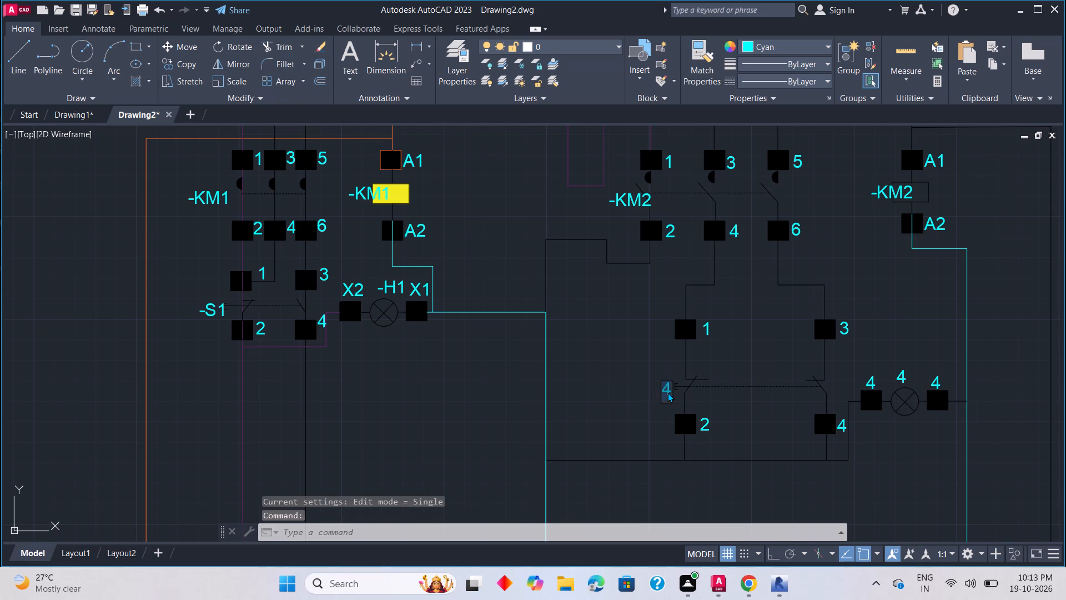
{"action": "key", "text": "minus"}
{"action": "type", "text": "S3"}
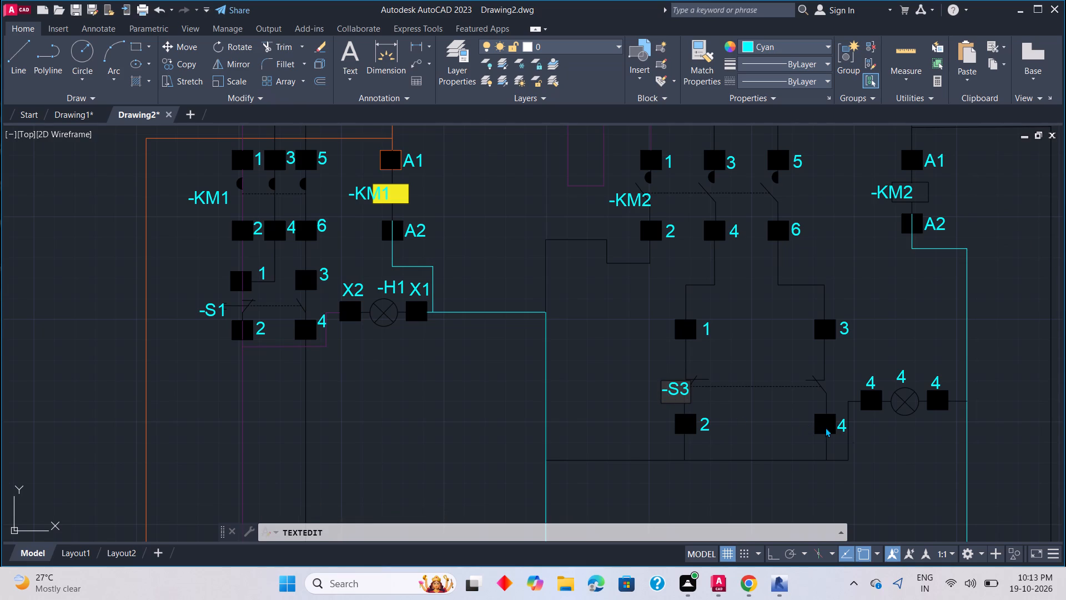
{"action": "left_click", "coordinate": [879, 443]}
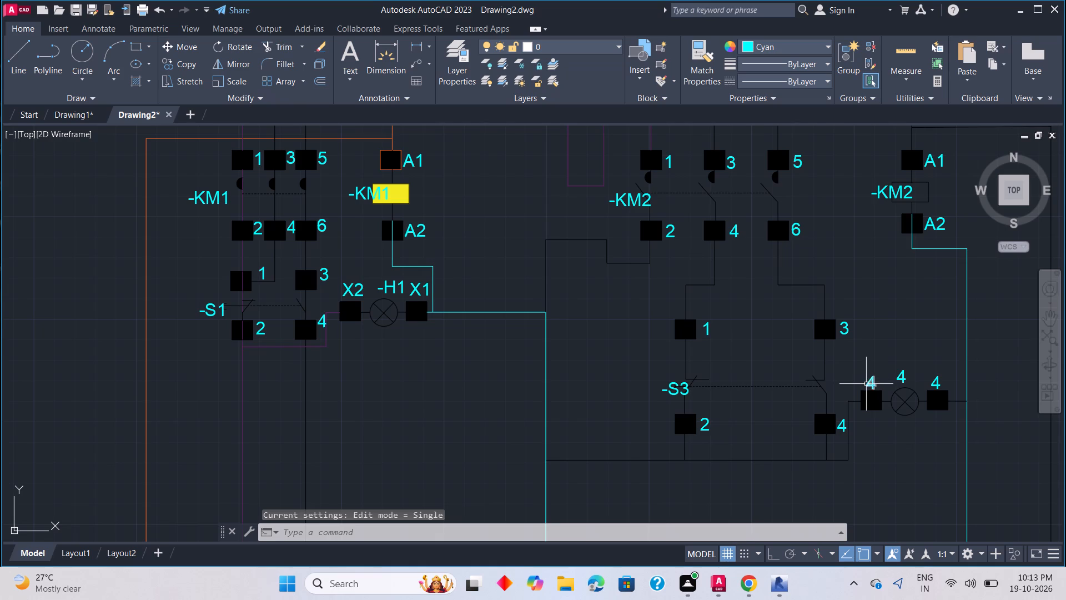
Relabel the lamp beside switch -S3 as -H2, with X2 on its left terminal and X1 on its right terminal.
{"action": "double_click", "coordinate": [866, 384]}
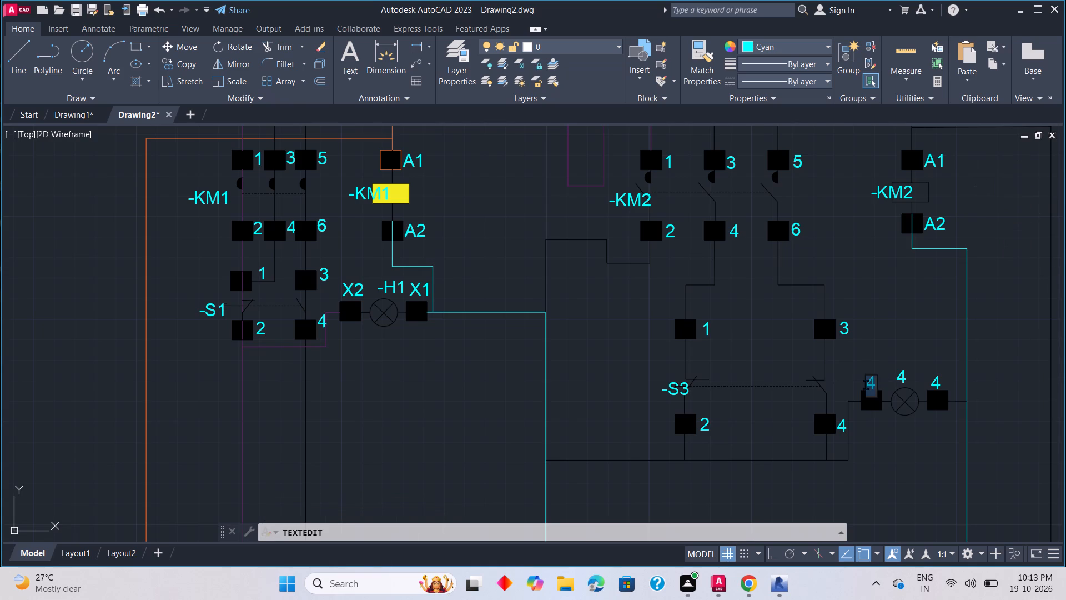
{"action": "type", "text": "X2"}
{"action": "left_click", "coordinate": [909, 402]}
{"action": "double_click", "coordinate": [899, 373]}
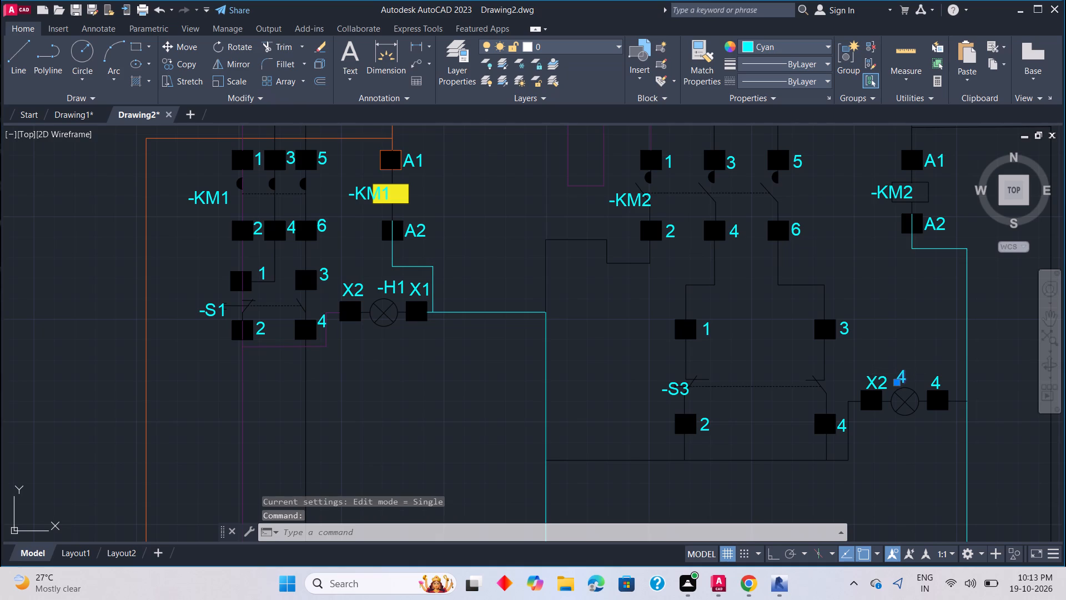
{"action": "key", "text": "minus"}
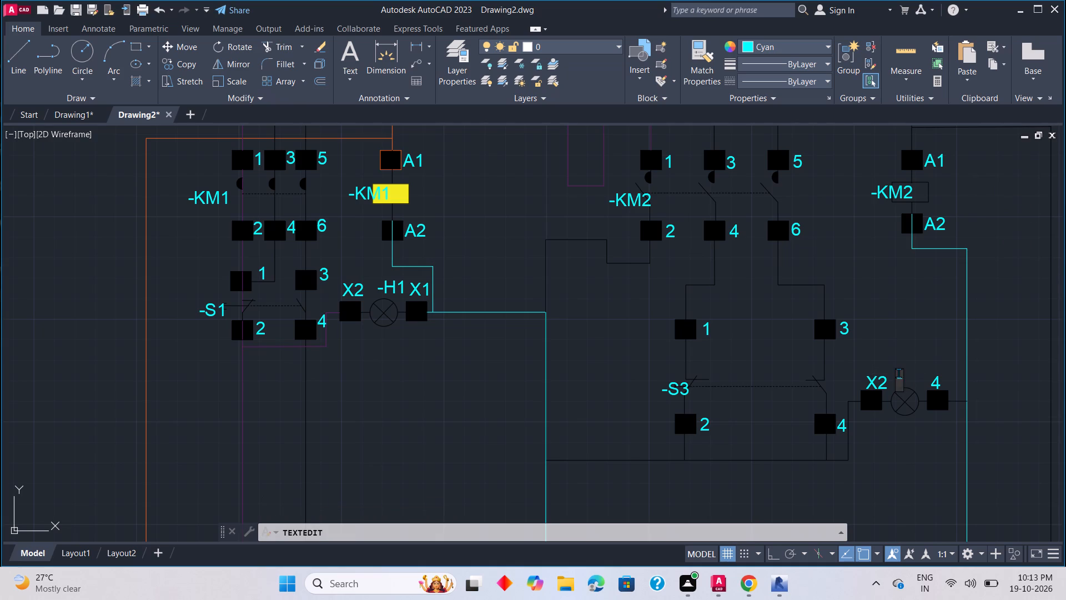
{"action": "type", "text": "H2"}
{"action": "left_click", "coordinate": [949, 428]}
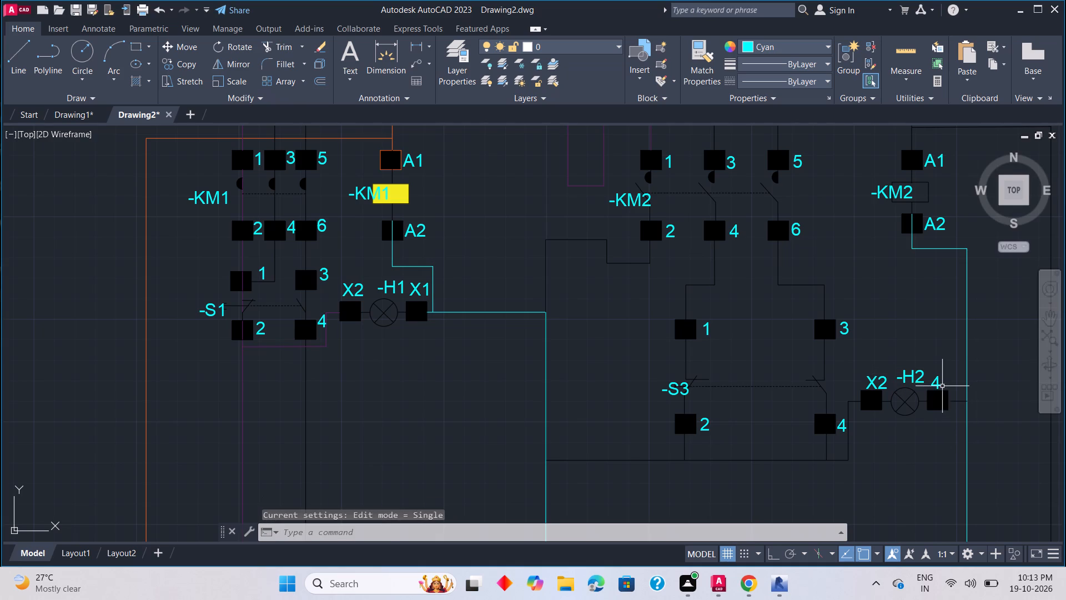
{"action": "double_click", "coordinate": [941, 382]}
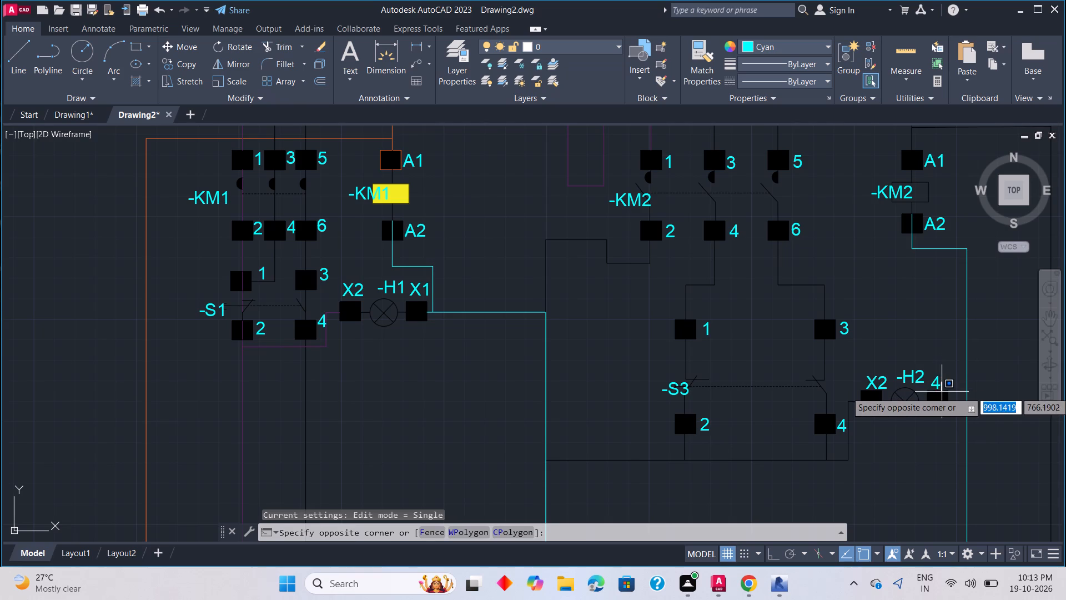
{"action": "key", "text": "Escape"}
{"action": "double_click", "coordinate": [941, 384]}
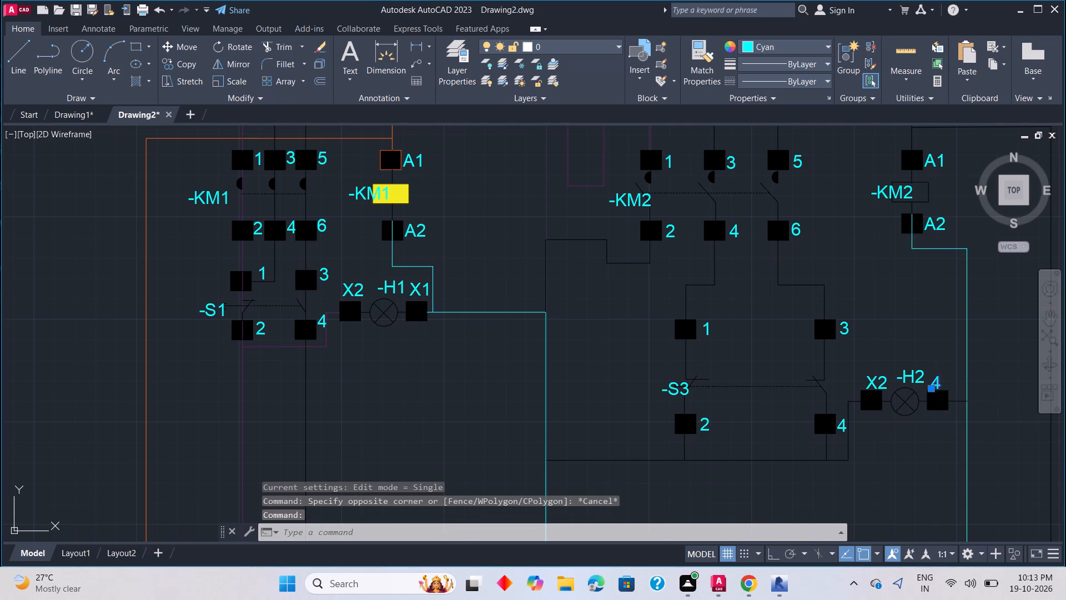
{"action": "type", "text": "X1"}
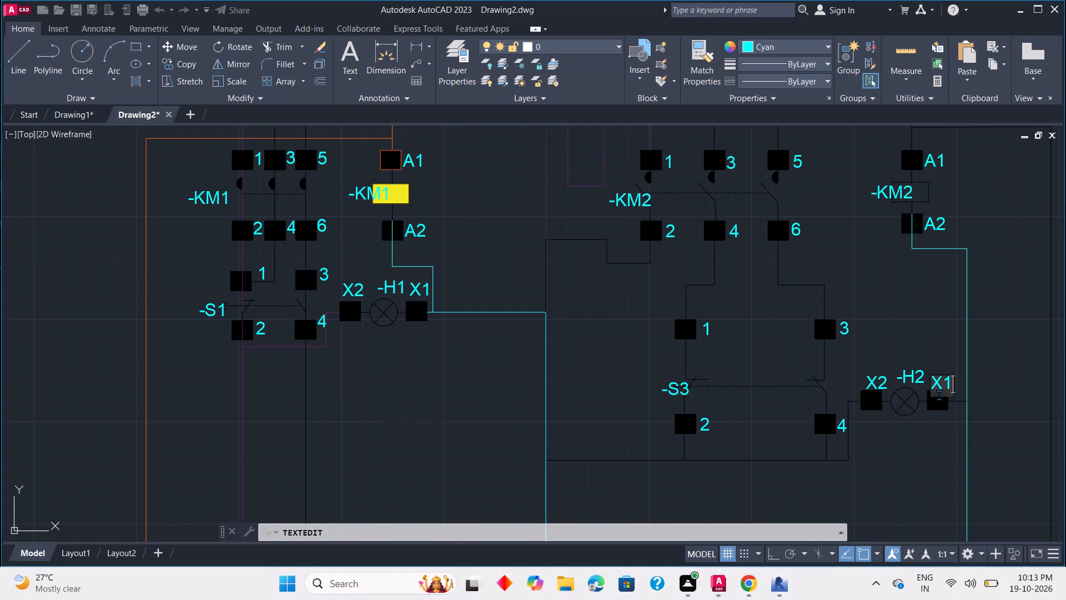
{"action": "left_click", "coordinate": [939, 421]}
Change the 4 labels beside the lower and upper terminals of the lower right circuit's coil to A2 and A1.
{"action": "scroll", "coordinate": [936, 422], "scroll_direction": "down", "scroll_amount": 1}
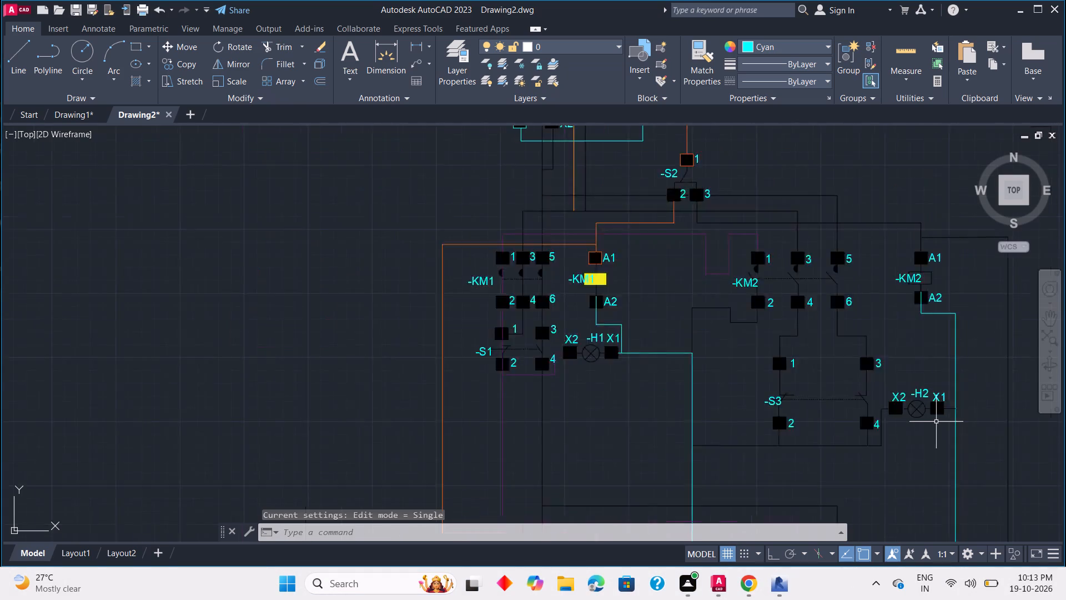
{"action": "scroll", "coordinate": [936, 422], "scroll_direction": "down", "scroll_amount": 1}
{"action": "middle_click_drag", "start_coordinate": [904, 451], "coordinate": [888, 419]}
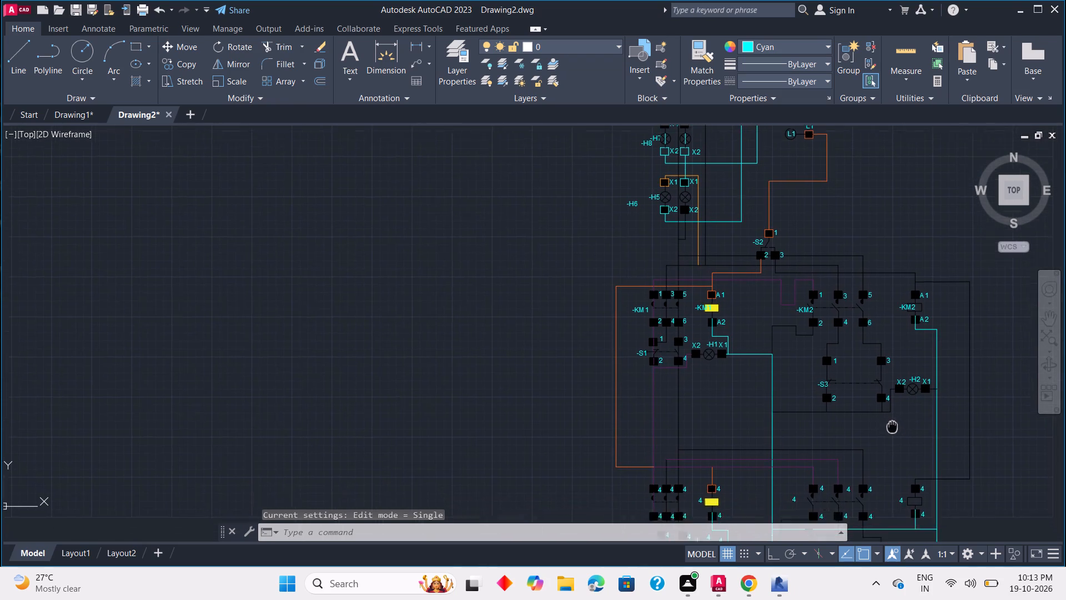
{"action": "middle_click_drag", "start_coordinate": [888, 419], "coordinate": [874, 402]}
{"action": "middle_click_drag", "start_coordinate": [826, 468], "coordinate": [833, 434]}
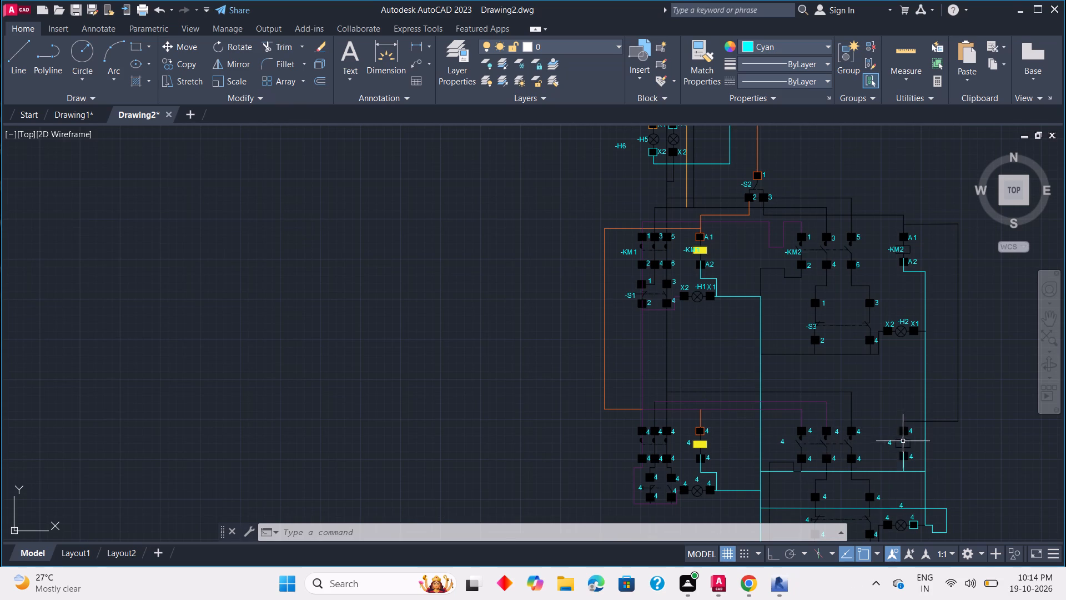
{"action": "scroll", "coordinate": [910, 428], "scroll_direction": "up", "scroll_amount": 3}
{"action": "scroll", "coordinate": [896, 494], "scroll_direction": "up", "scroll_amount": 1}
{"action": "middle_click_drag", "start_coordinate": [896, 495], "coordinate": [885, 462]}
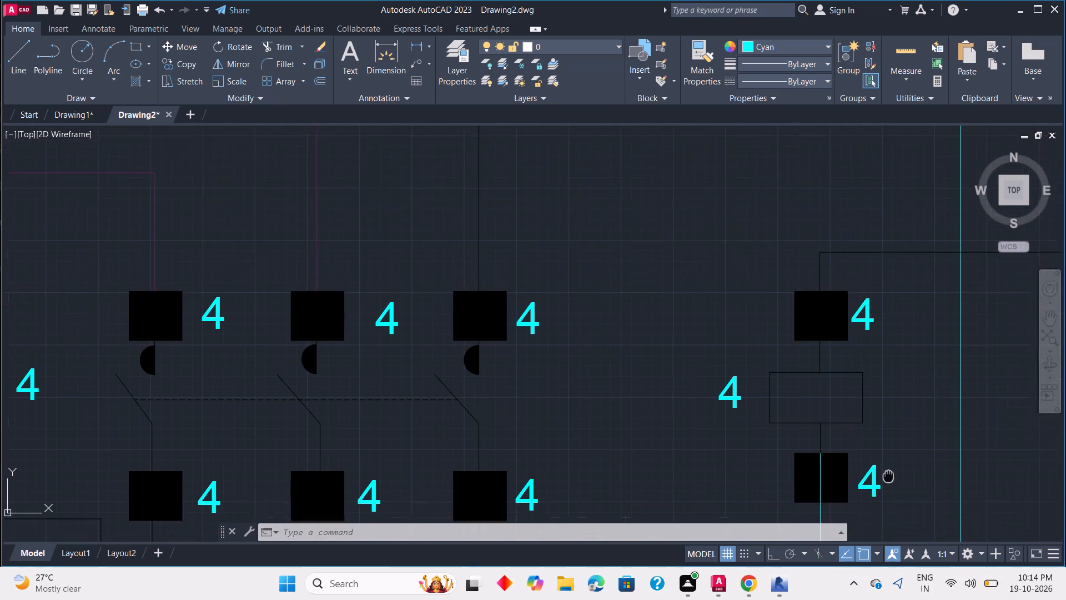
{"action": "middle_click_drag", "start_coordinate": [885, 462], "coordinate": [879, 444]}
{"action": "double_click", "coordinate": [871, 453]}
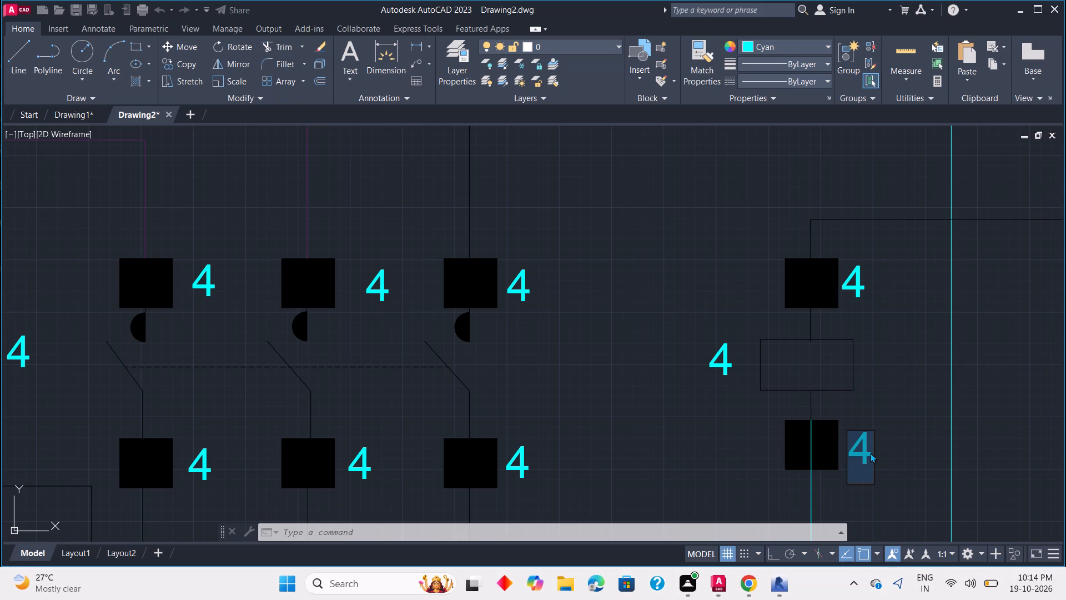
{"action": "type", "text": "A2"}
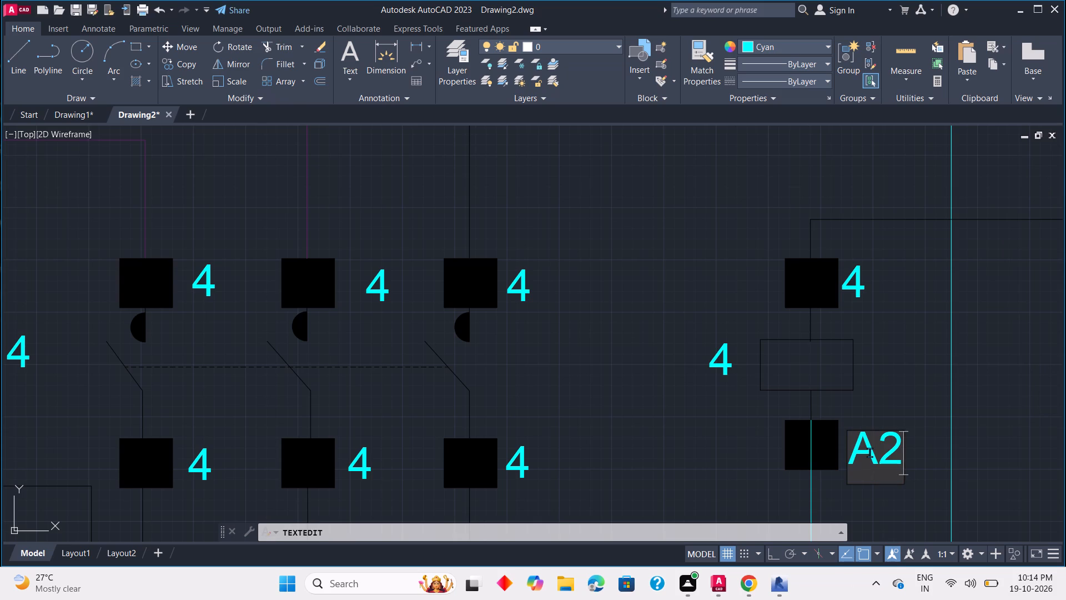
{"action": "left_click", "coordinate": [882, 392]}
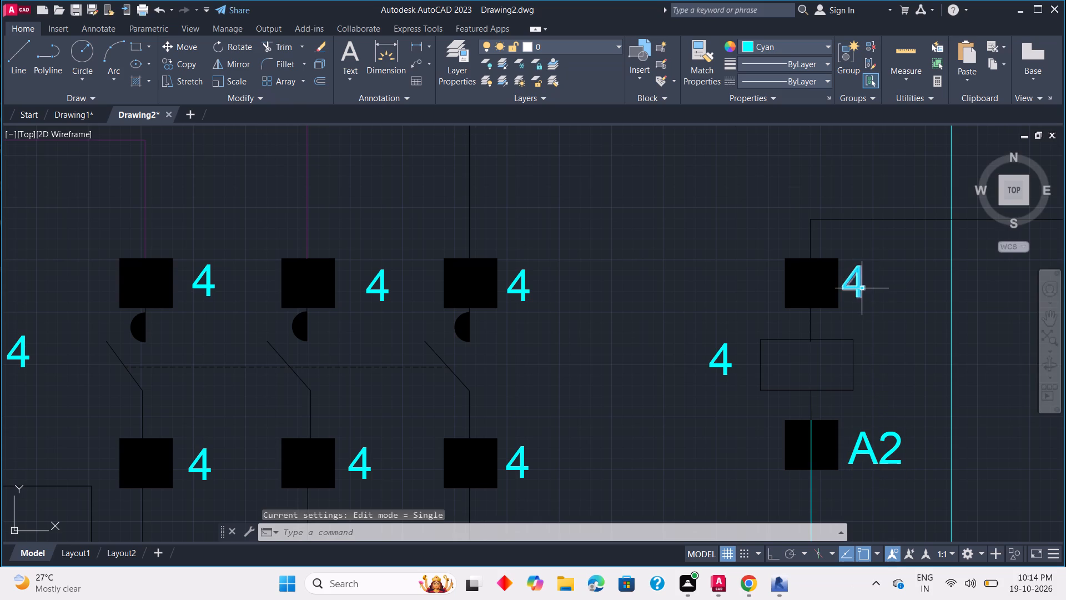
{"action": "double_click", "coordinate": [861, 288]}
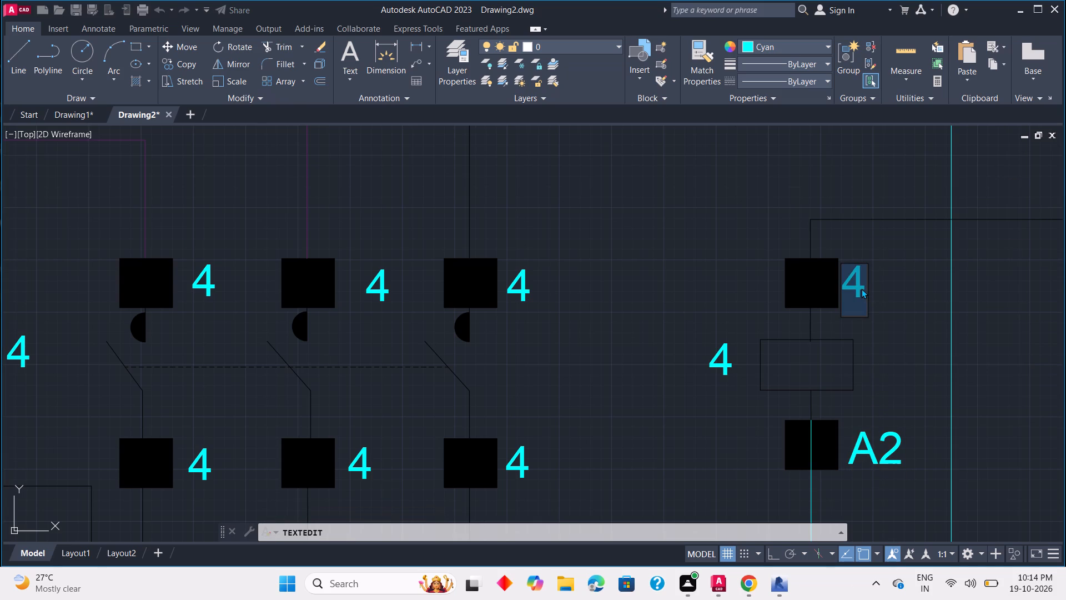
{"action": "type", "text": "A1"}
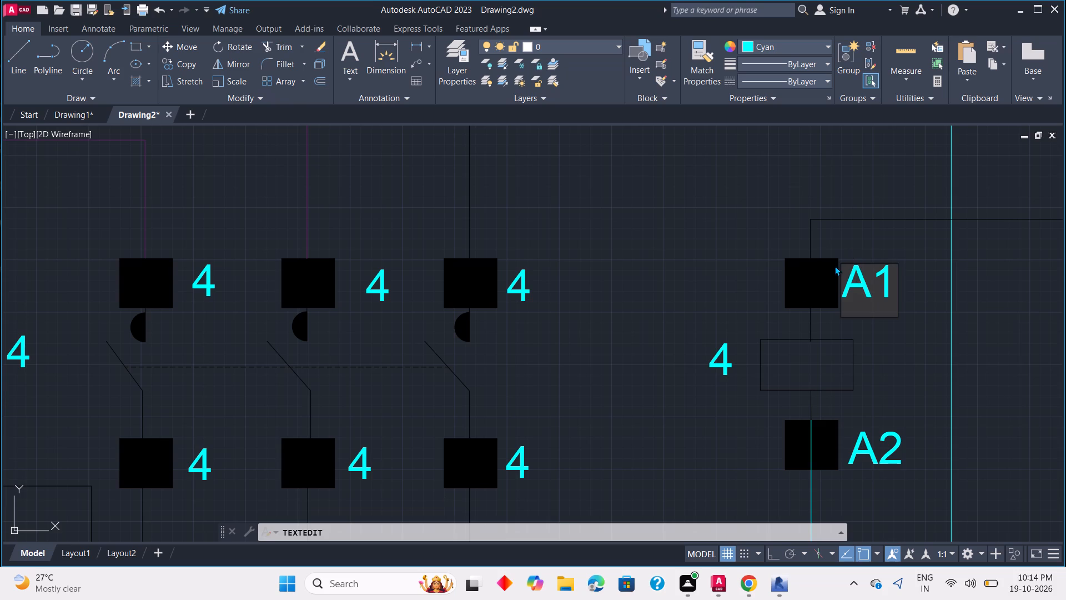
{"action": "left_click", "coordinate": [752, 314]}
Change the designation label 4 beside the coil with terminals A1 and A2 in the lower right circuit to -KM4.
{"action": "double_click", "coordinate": [730, 367]}
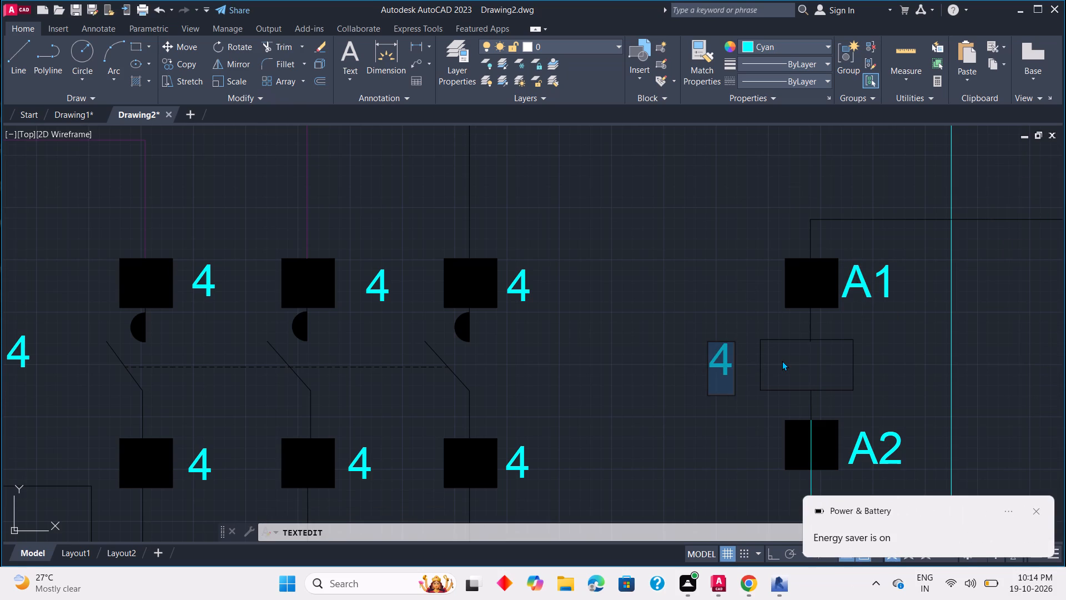
{"action": "key", "text": "minus"}
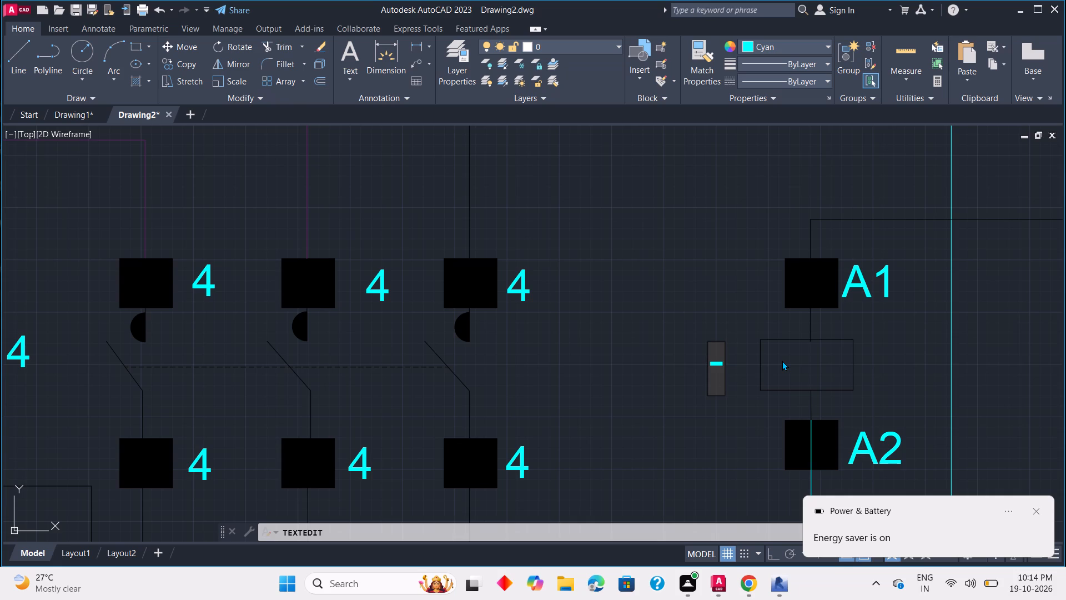
{"action": "type", "text": "KM"}
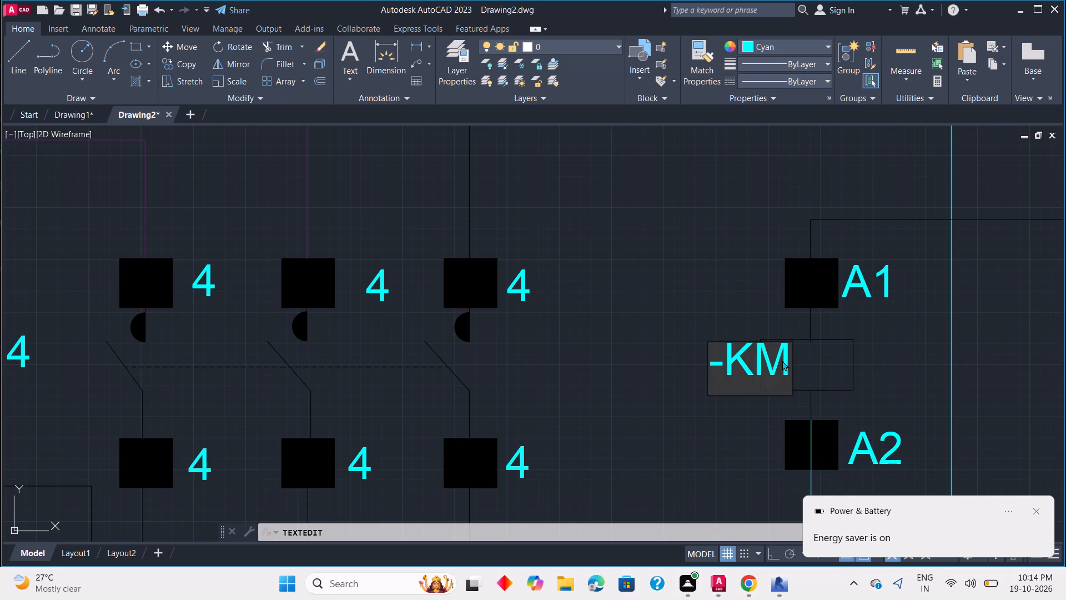
{"action": "key", "text": "4"}
{"action": "left_click", "coordinate": [561, 389]}
Relabel the upper terminals of the three-pole contacts beside the -KM4 coil as 1, 3 and 5 from left to right.
{"action": "scroll", "coordinate": [556, 320], "scroll_direction": "down", "scroll_amount": 1}
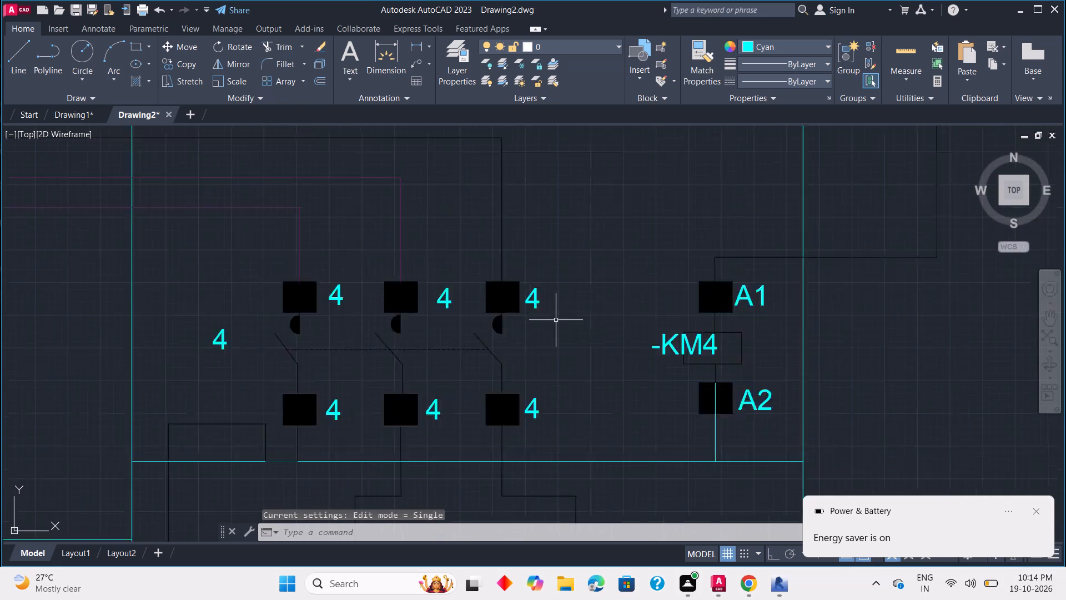
{"action": "scroll", "coordinate": [556, 320], "scroll_direction": "down", "scroll_amount": 1}
{"action": "middle_click_drag", "start_coordinate": [552, 357], "coordinate": [592, 348]}
{"action": "scroll", "coordinate": [577, 328], "scroll_direction": "up", "scroll_amount": 2}
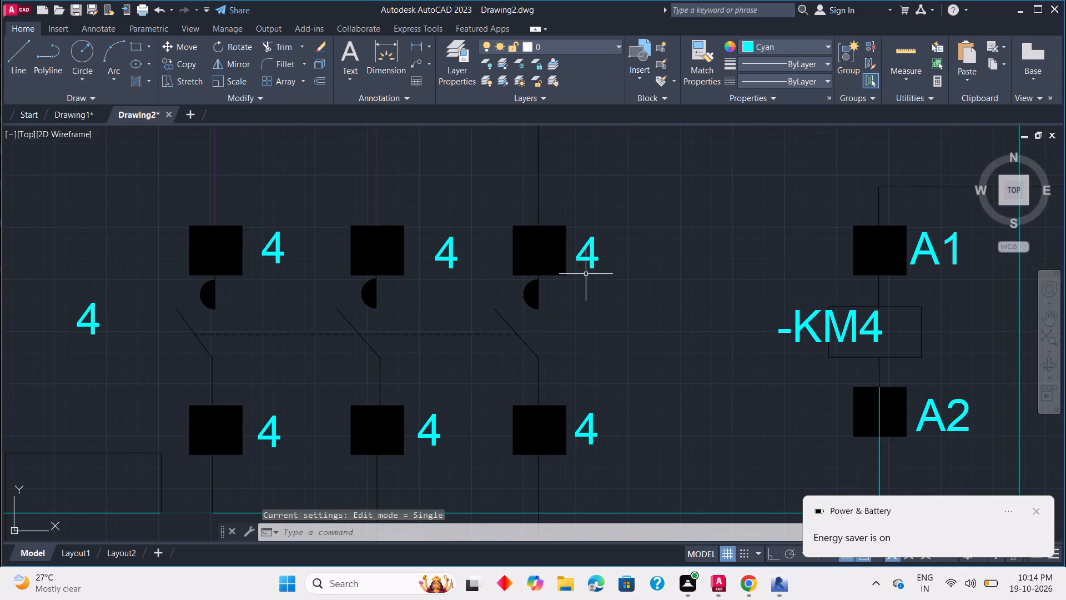
{"action": "double_click", "coordinate": [594, 263]}
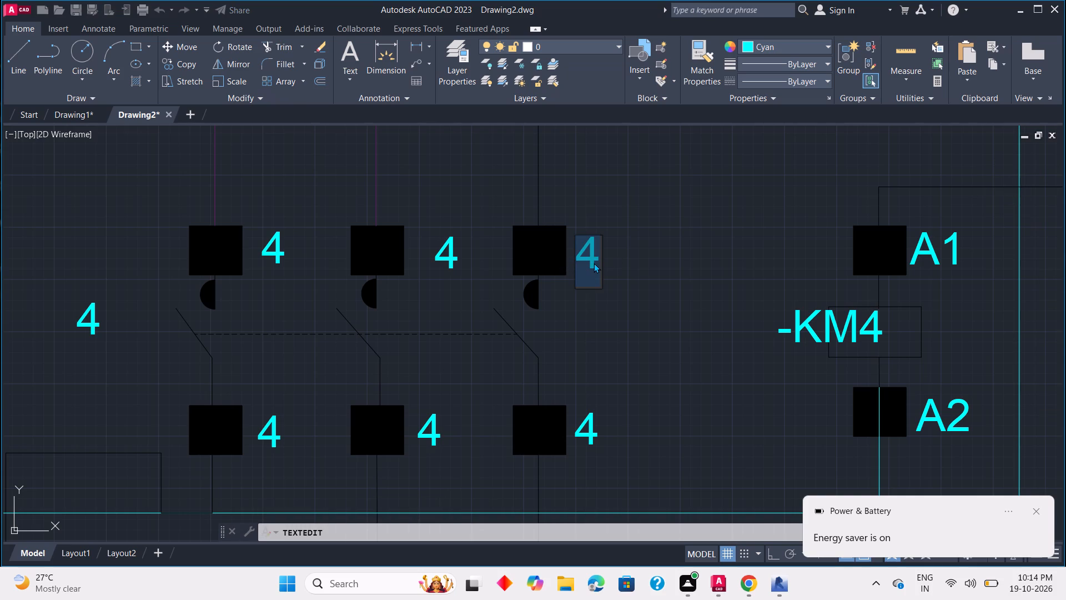
{"action": "key", "text": "5"}
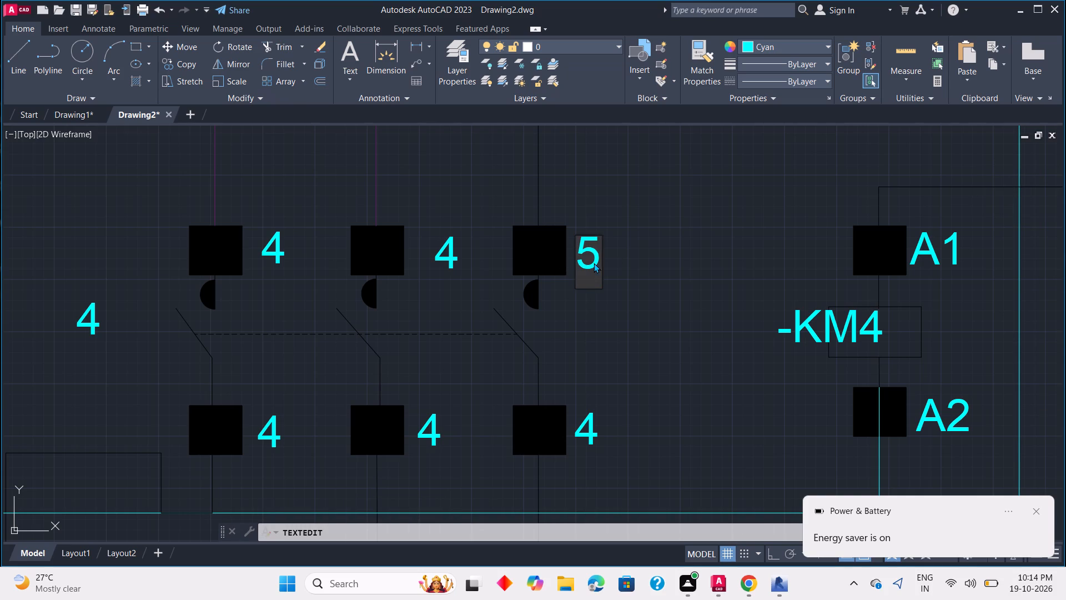
{"action": "left_click", "coordinate": [480, 257]}
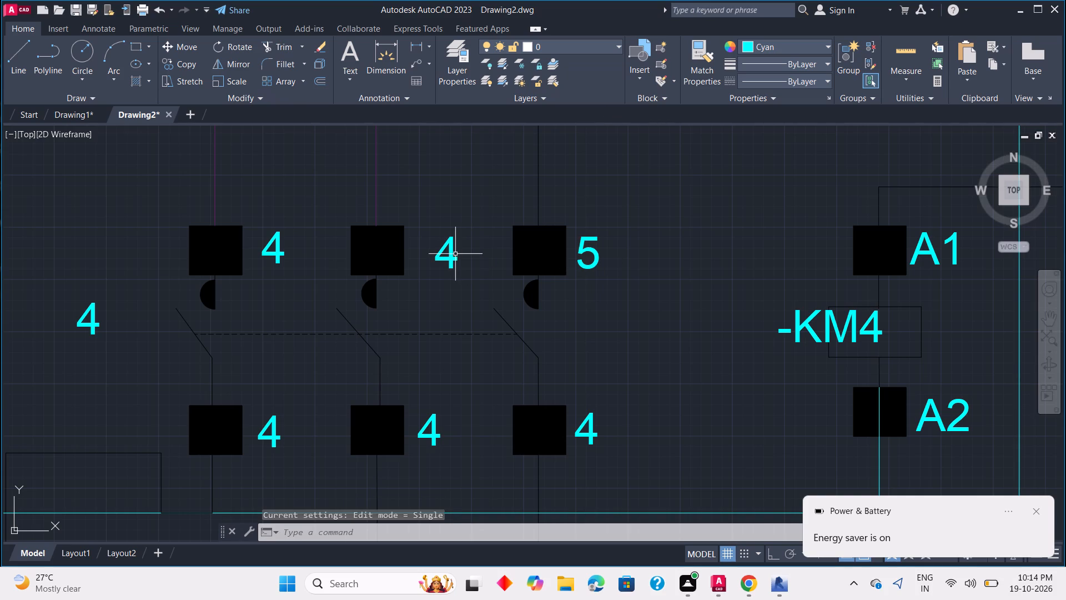
{"action": "double_click", "coordinate": [454, 253]}
{"action": "key", "text": "3"}
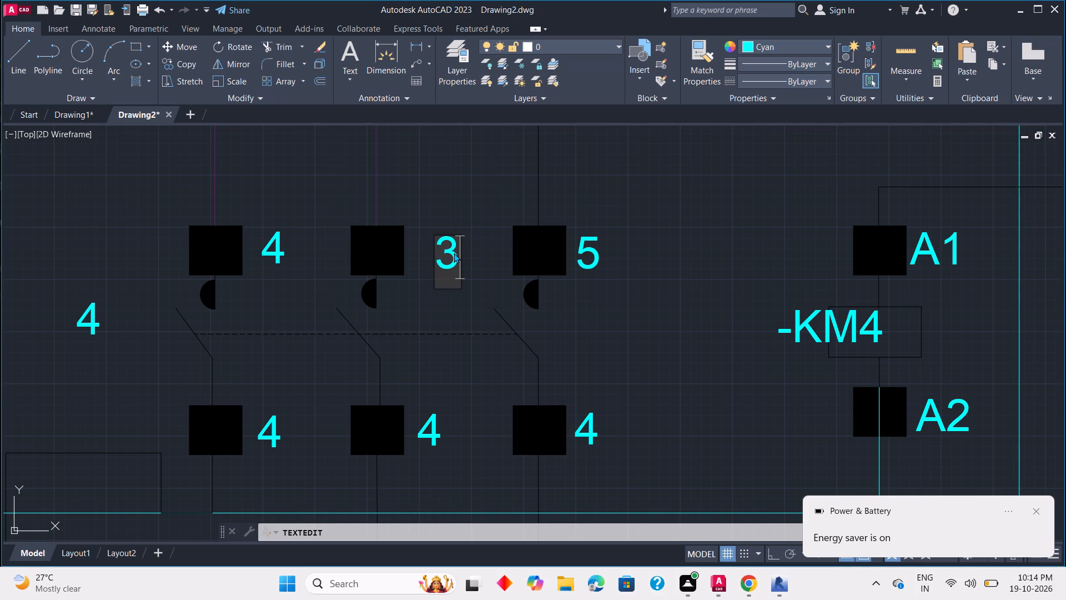
{"action": "left_click", "coordinate": [304, 209]}
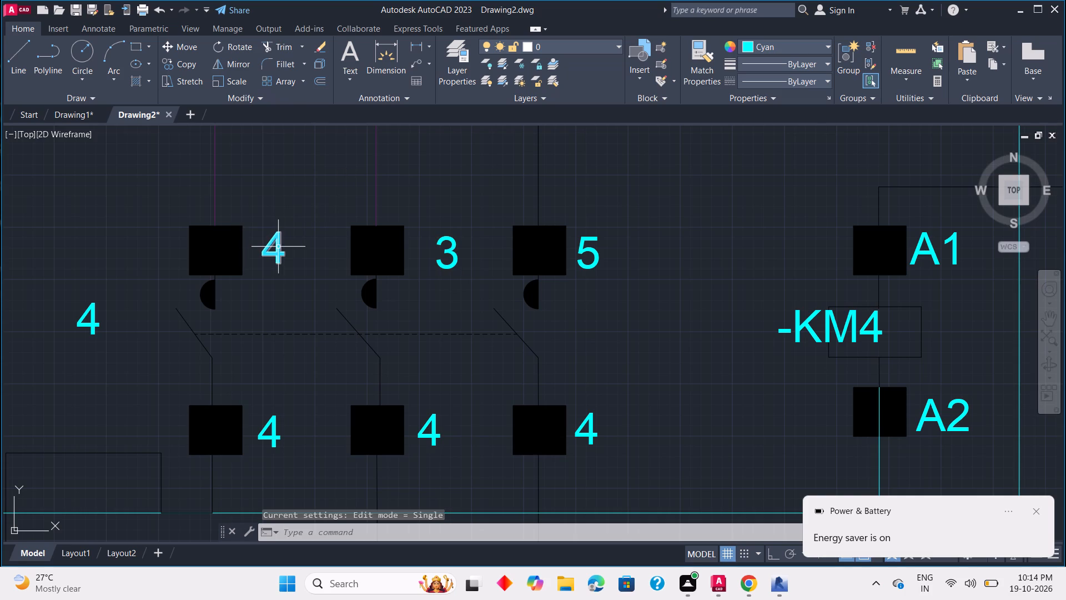
{"action": "double_click", "coordinate": [279, 247]}
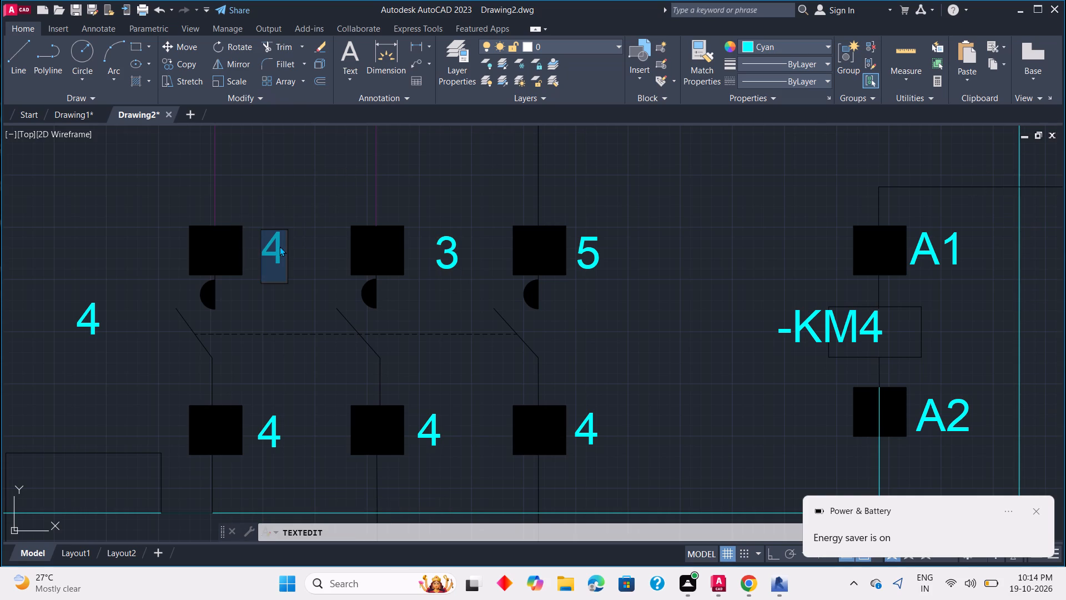
{"action": "key", "text": "1"}
{"action": "left_click", "coordinate": [294, 361]}
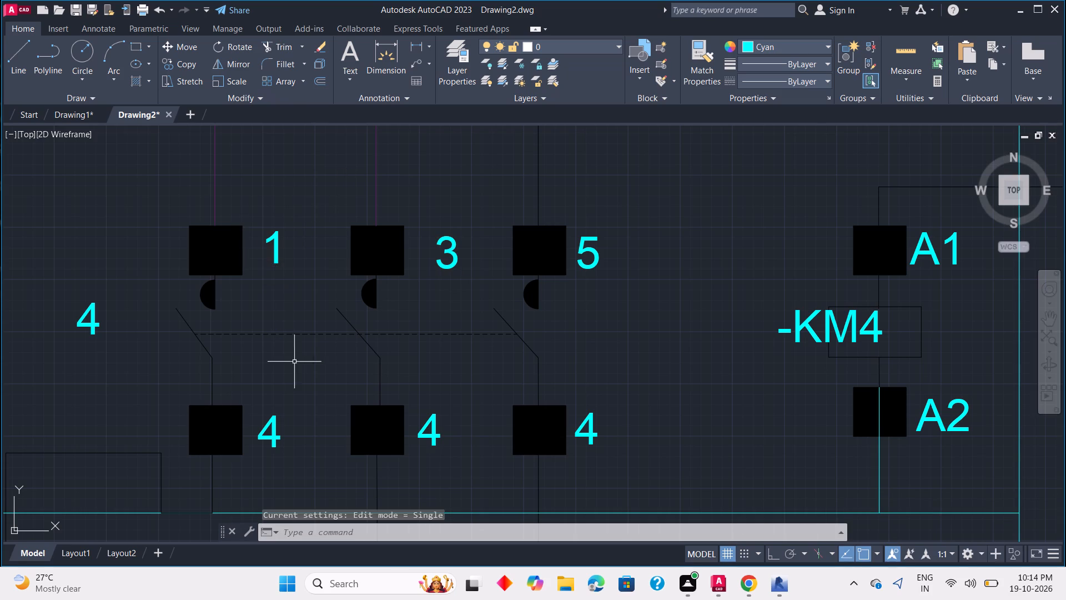
Label the lower terminals of the three-pole contacts beside the -KM4 coil 2, 4 and 6 from left to right.
{"action": "double_click", "coordinate": [267, 434]}
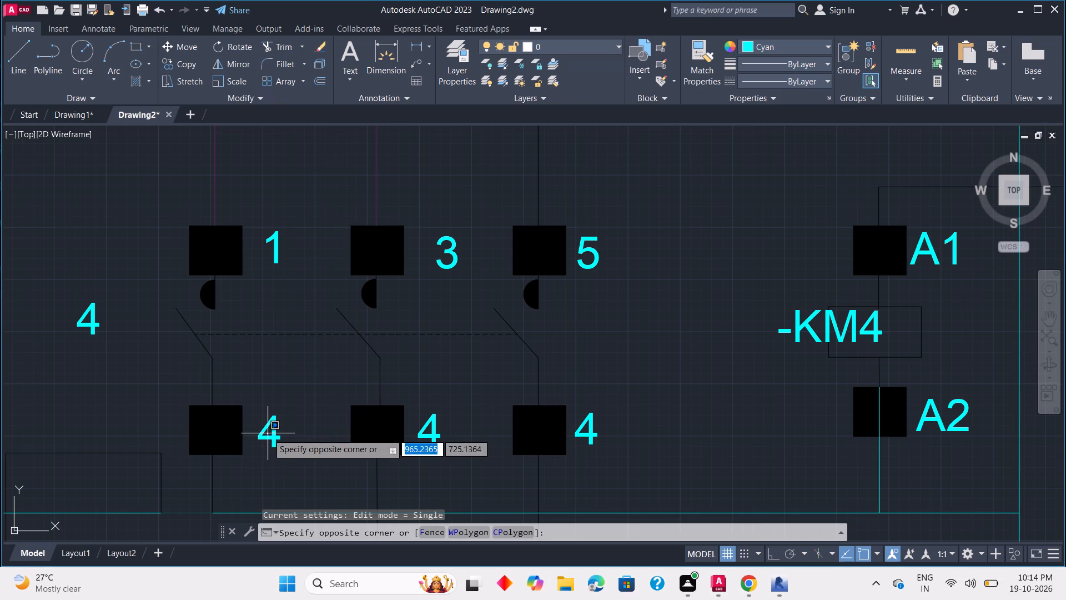
{"action": "left_click", "coordinate": [281, 430]}
{"action": "double_click", "coordinate": [276, 432]}
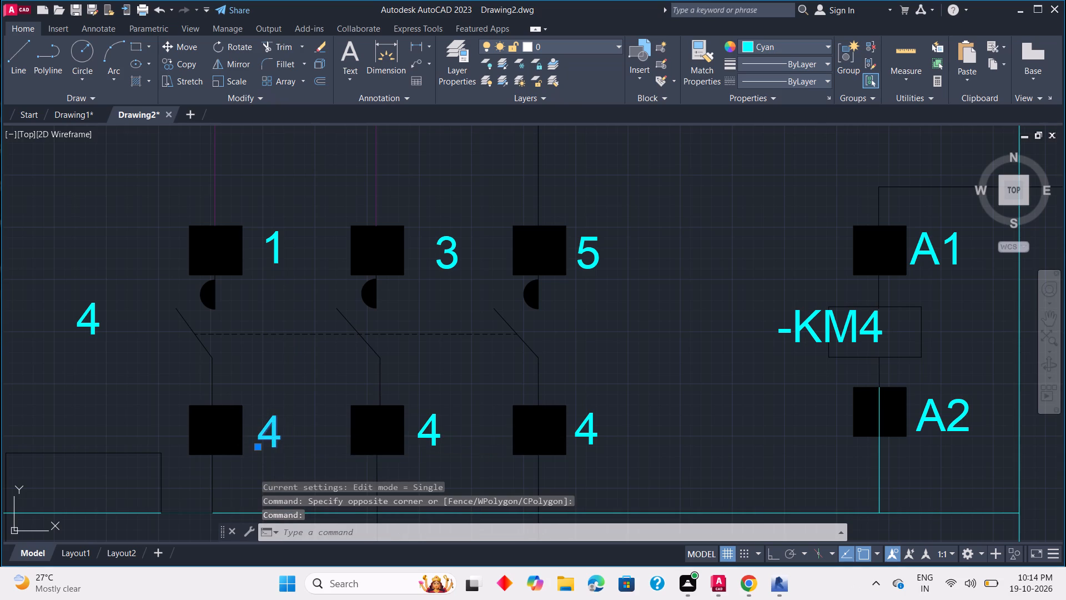
{"action": "key", "text": "2"}
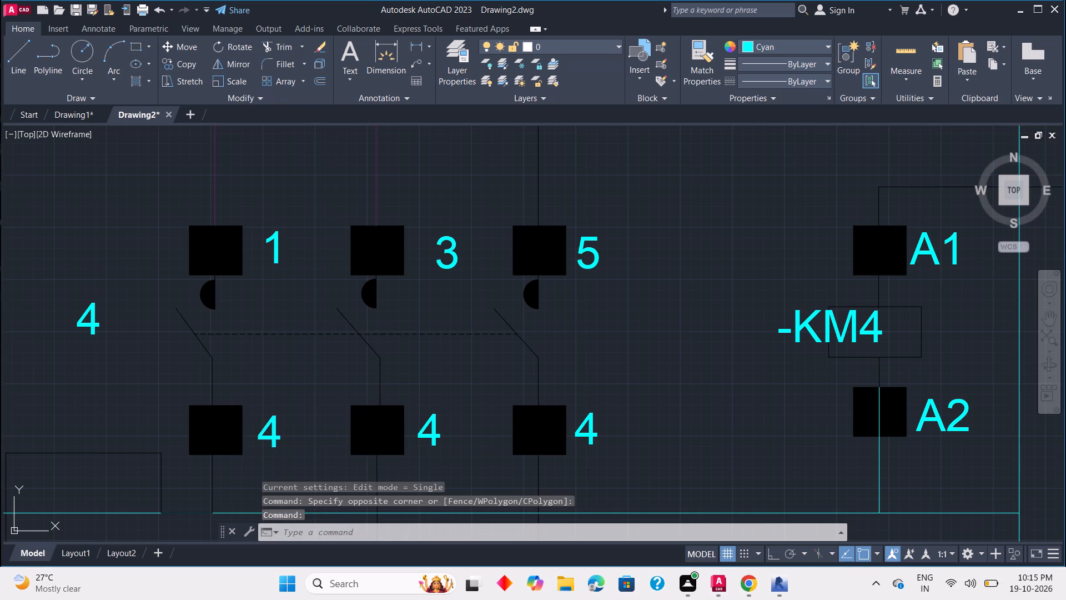
{"action": "left_click_drag", "start_coordinate": [378, 447], "coordinate": [384, 448]}
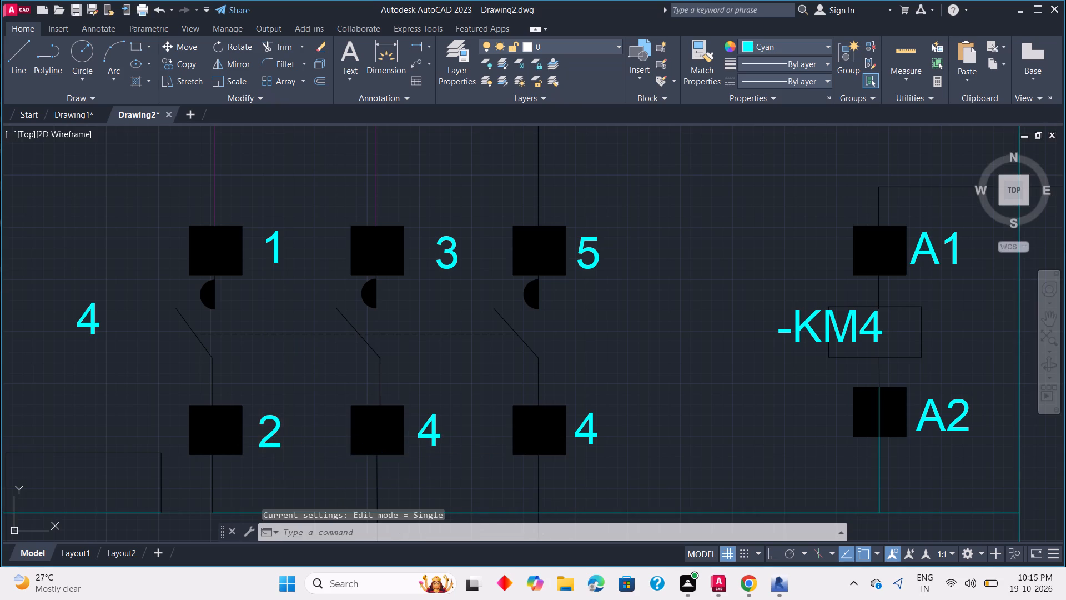
{"action": "double_click", "coordinate": [435, 426]}
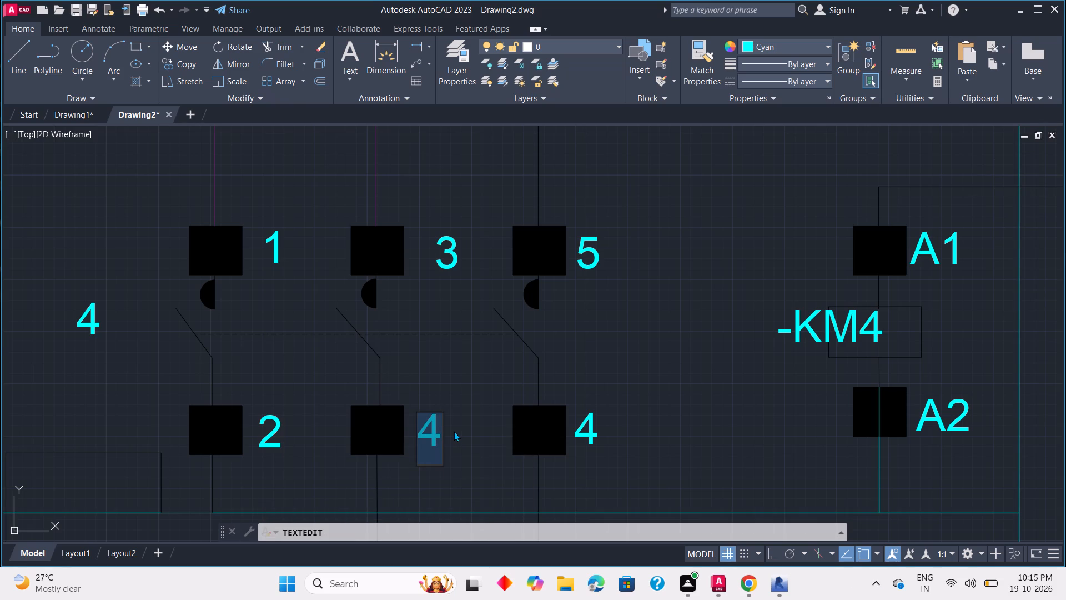
{"action": "key", "text": "4"}
{"action": "left_click", "coordinate": [454, 431]}
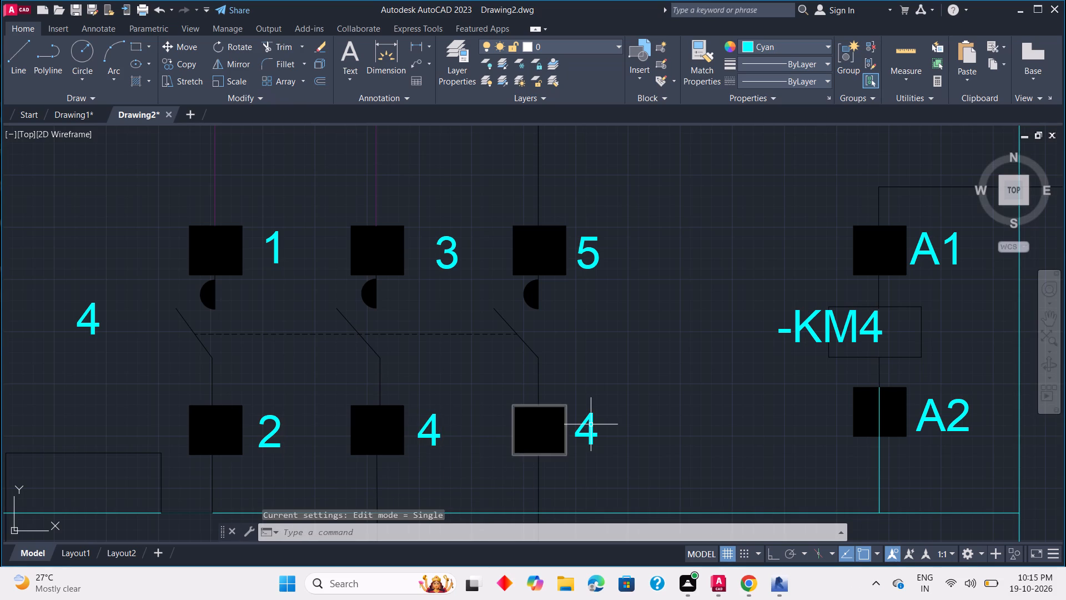
{"action": "double_click", "coordinate": [591, 424]}
{"action": "key", "text": "6"}
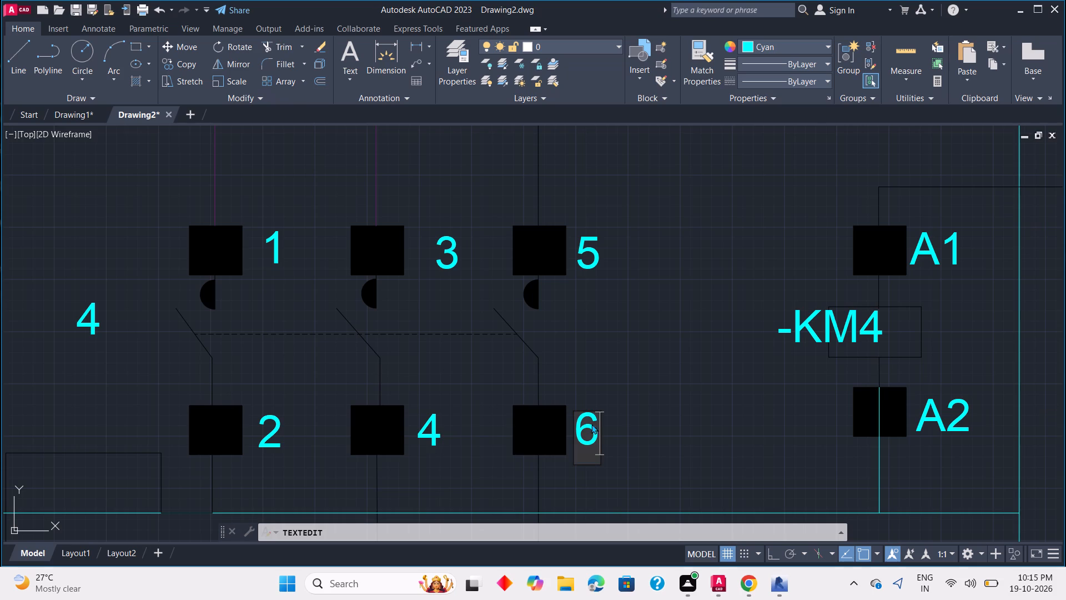
{"action": "left_click", "coordinate": [449, 391]}
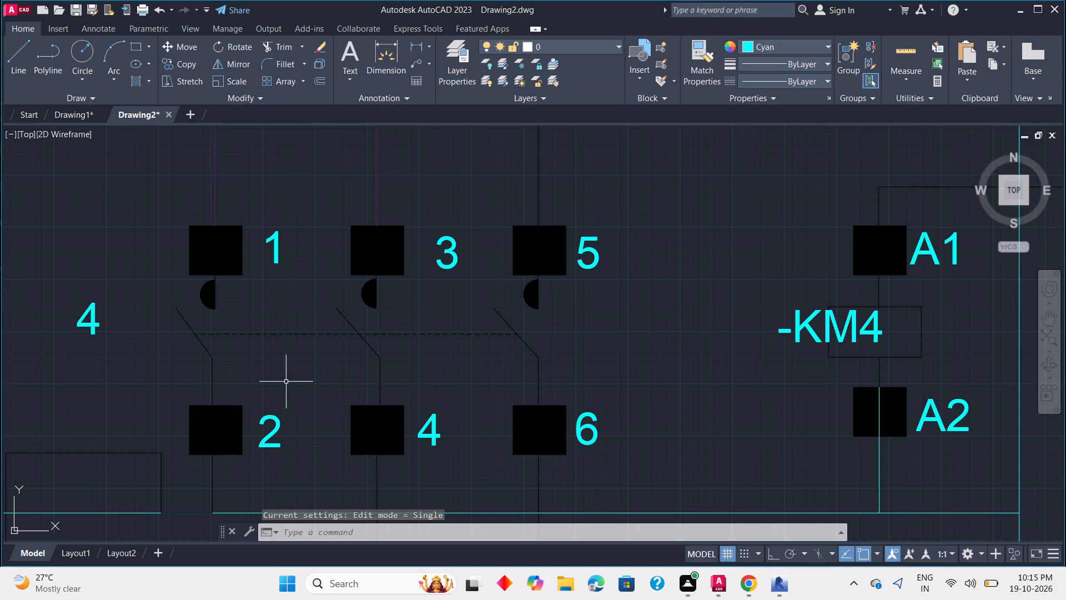
Change the designation label 4 beside the three-pole contacts in the lower right circuit to -KM4.
{"action": "double_click", "coordinate": [91, 318]}
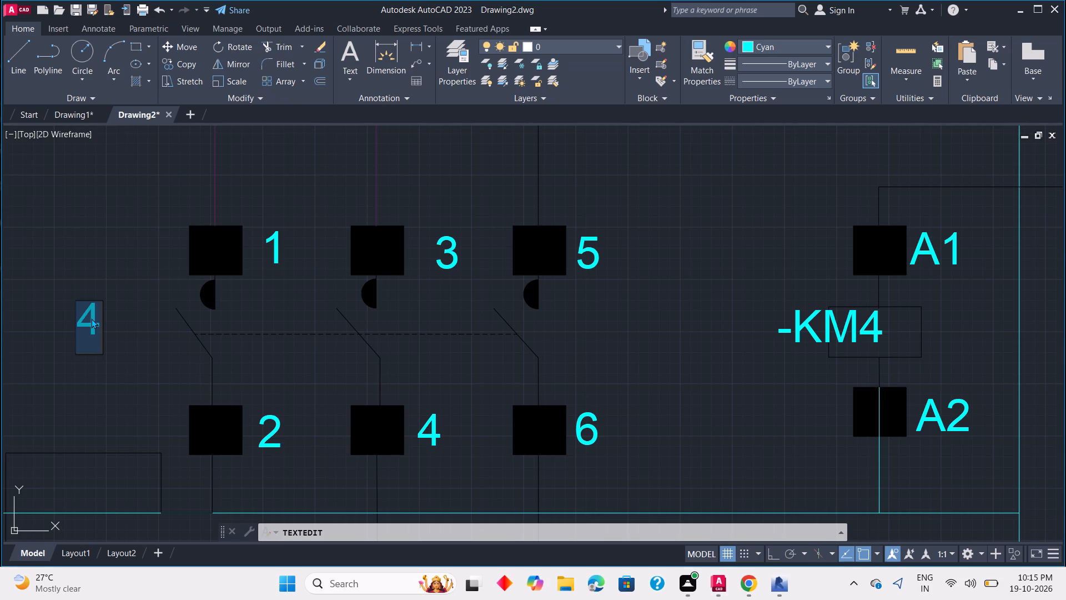
{"action": "key", "text": "minus"}
{"action": "type", "text": "KM"}
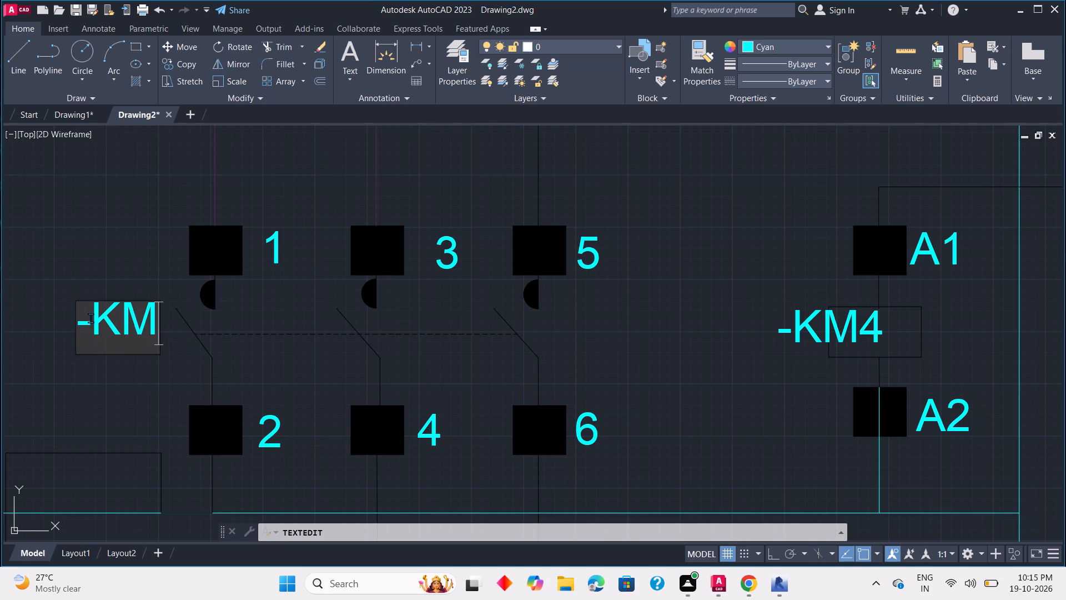
{"action": "key", "text": "4"}
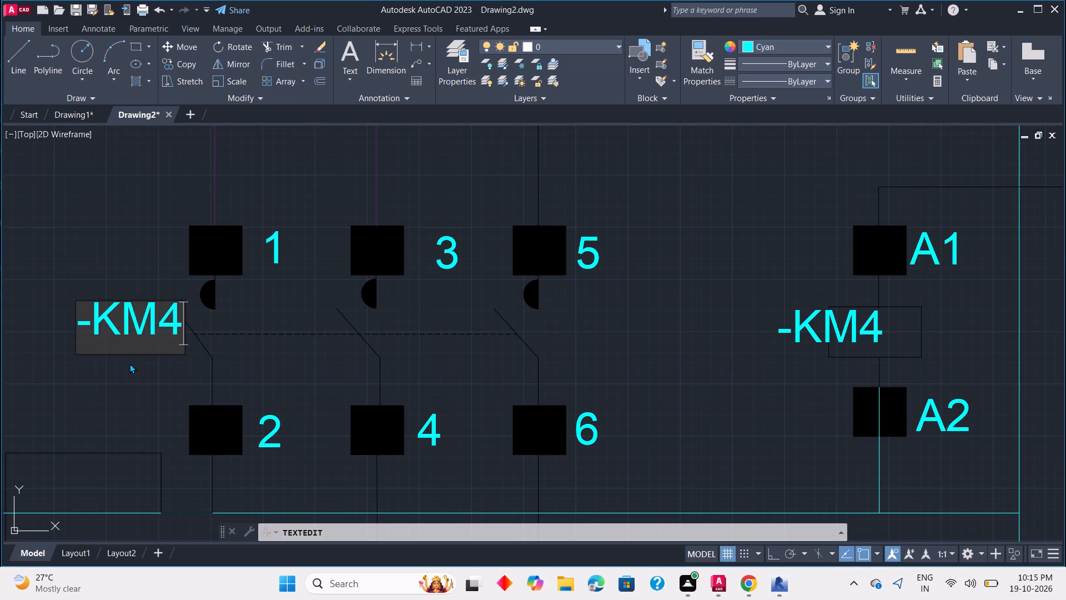
{"action": "left_click", "coordinate": [220, 354]}
{"action": "scroll", "coordinate": [314, 378], "scroll_direction": "down", "scroll_amount": 2}
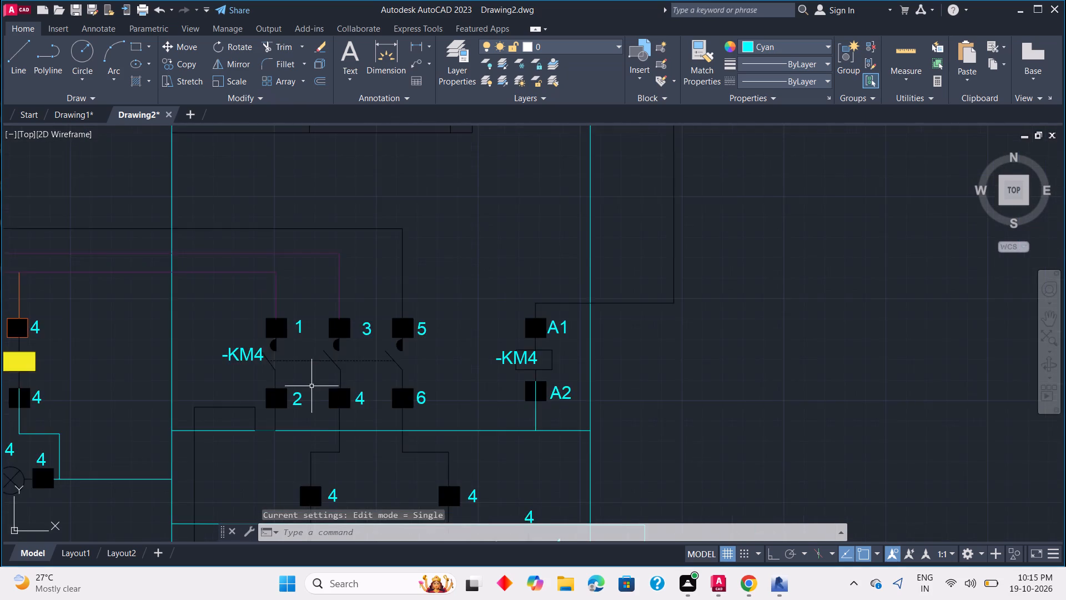
{"action": "scroll", "coordinate": [309, 396], "scroll_direction": "down", "scroll_amount": 1}
{"action": "middle_click_drag", "start_coordinate": [311, 445], "coordinate": [321, 344]}
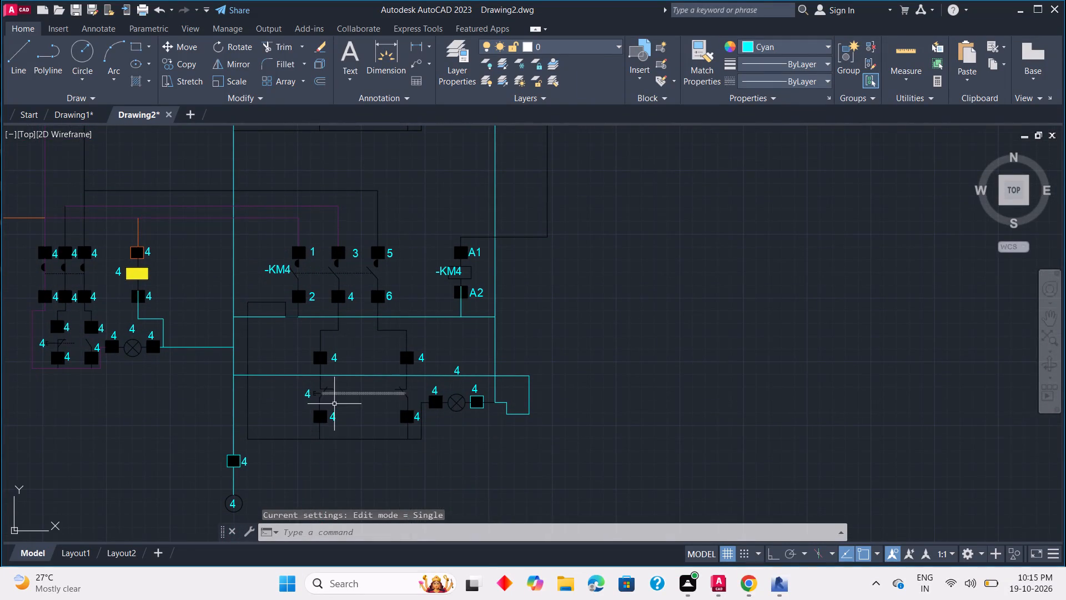
Relabel the upper terminals of the two-pole switch below the -KM4 contacts as 1 and 3 from left to right.
{"action": "scroll", "coordinate": [333, 374], "scroll_direction": "up", "scroll_amount": 2}
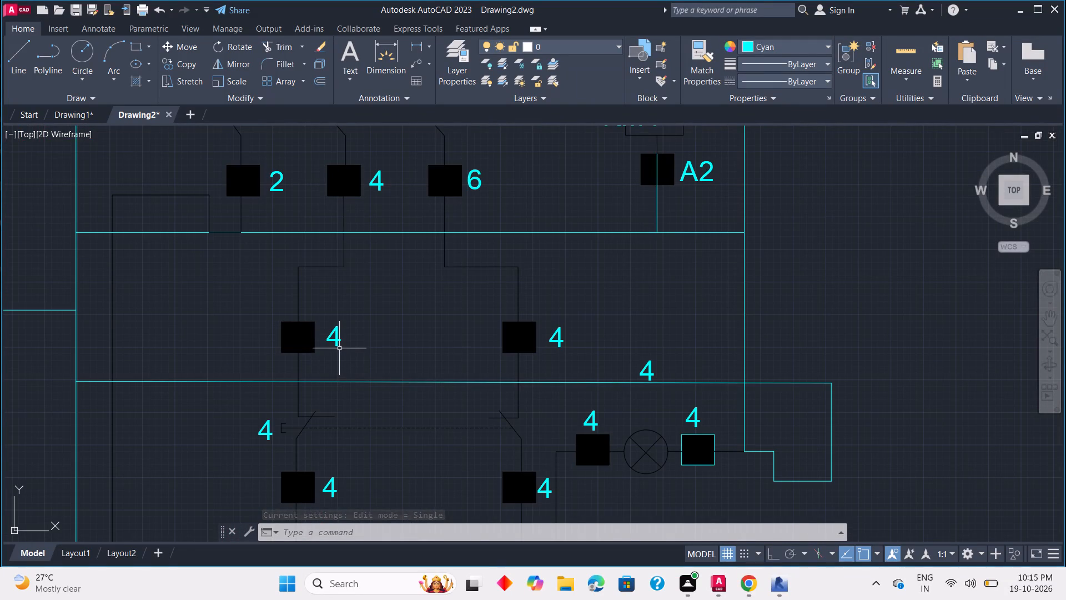
{"action": "double_click", "coordinate": [339, 344]}
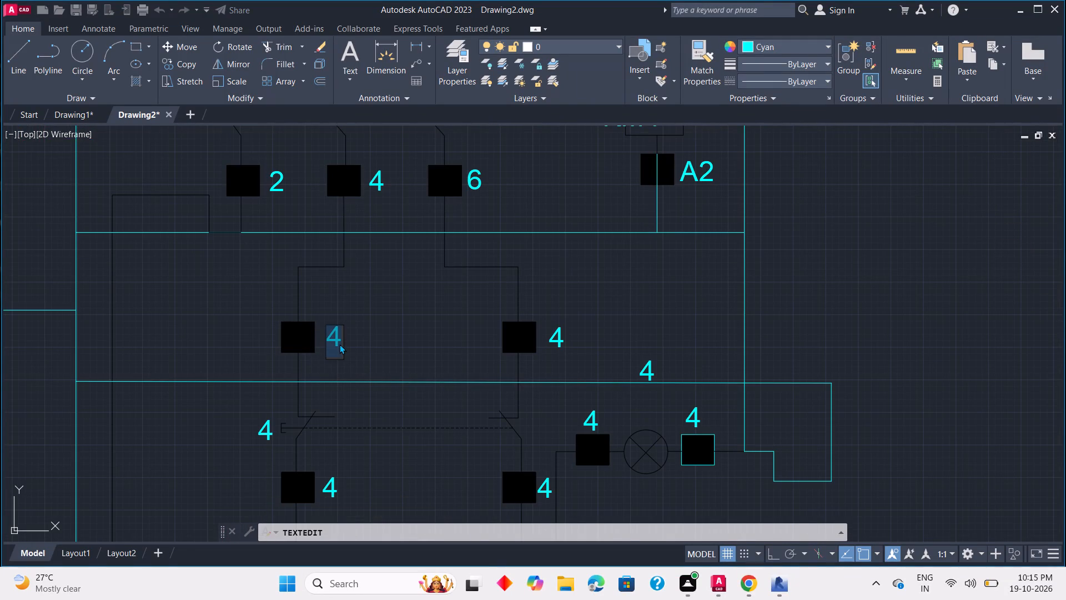
{"action": "key", "text": "1"}
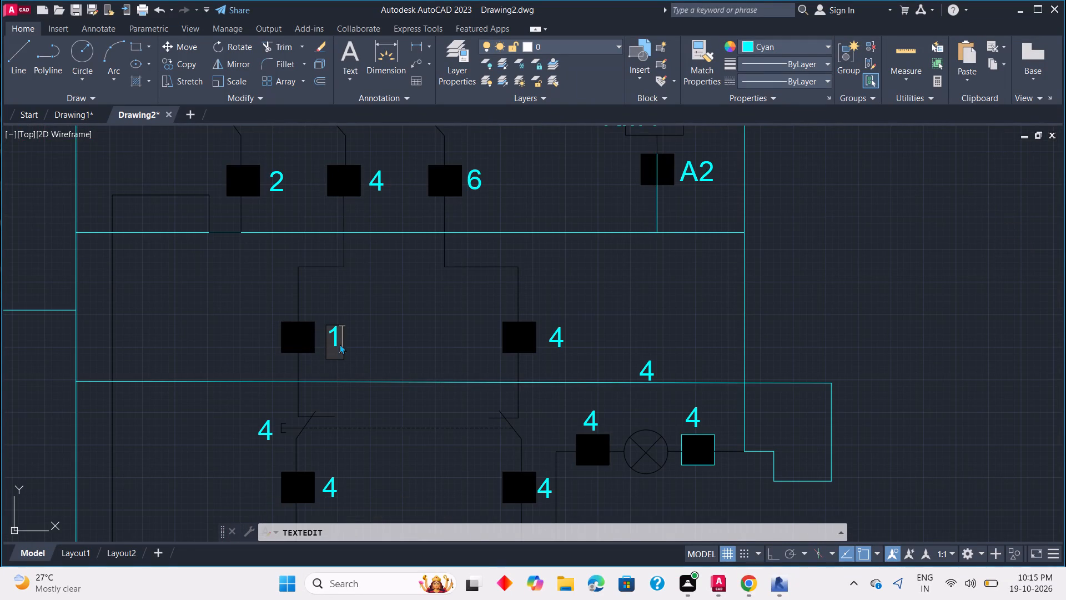
{"action": "left_click", "coordinate": [494, 350]}
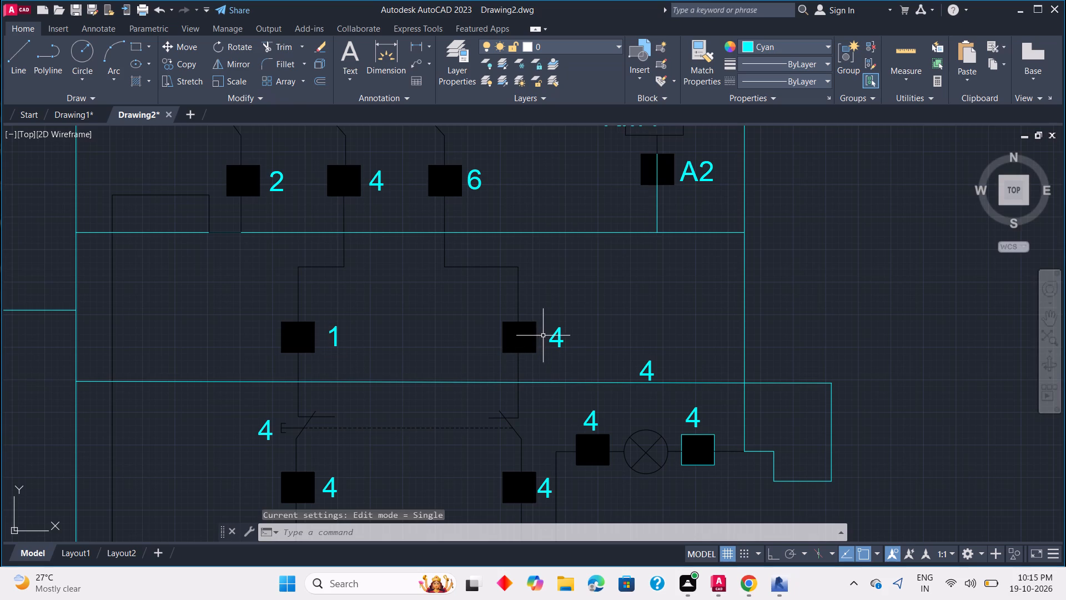
{"action": "double_click", "coordinate": [552, 335]}
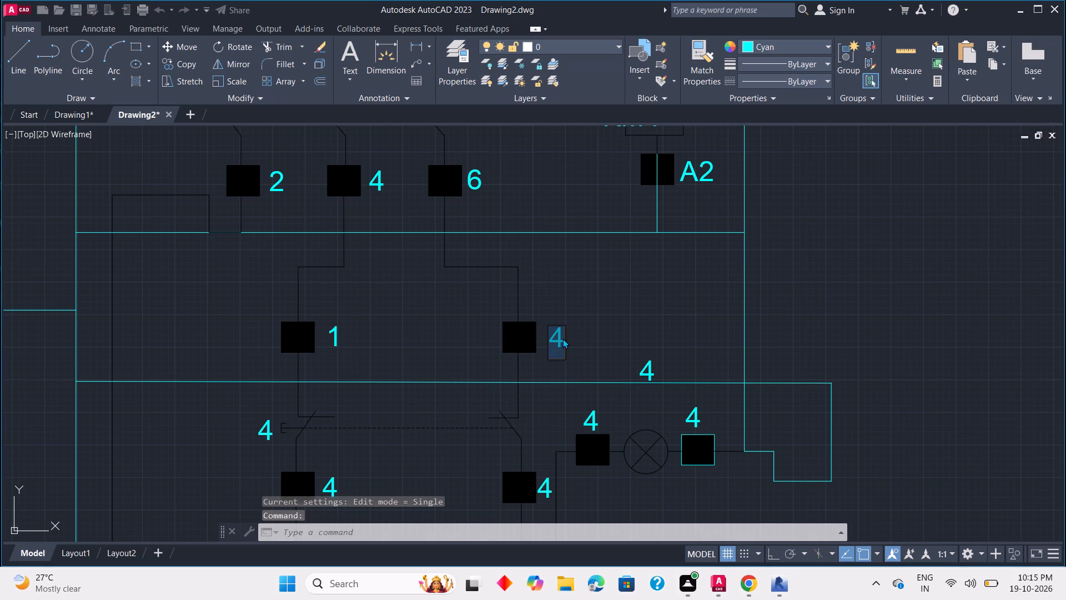
{"action": "type", "text": "D3"}
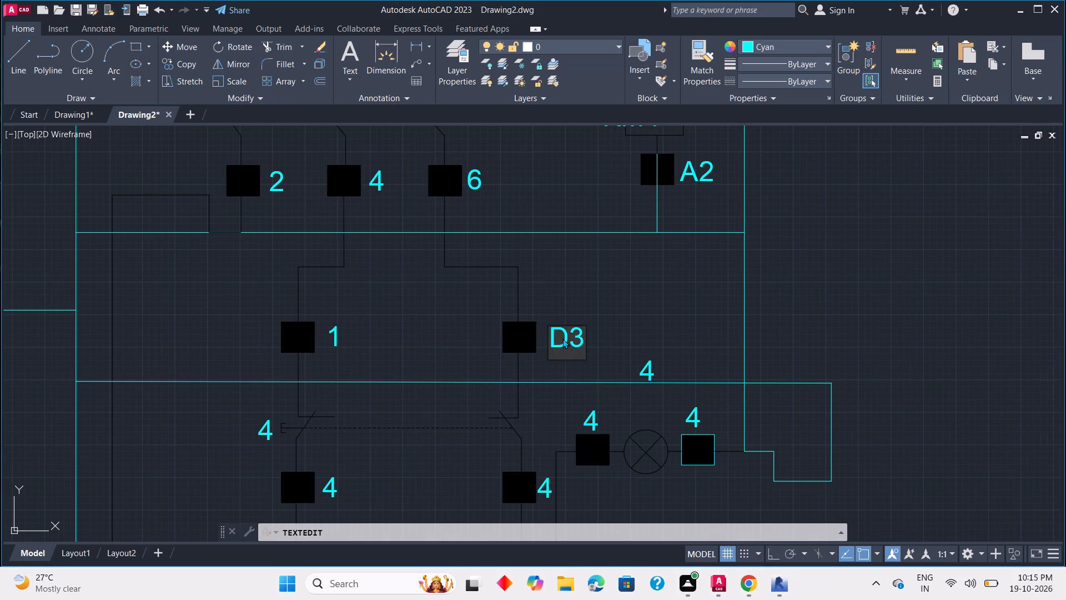
{"action": "key", "text": "BackSpace"}
{"action": "key", "text": "BackSpace"}
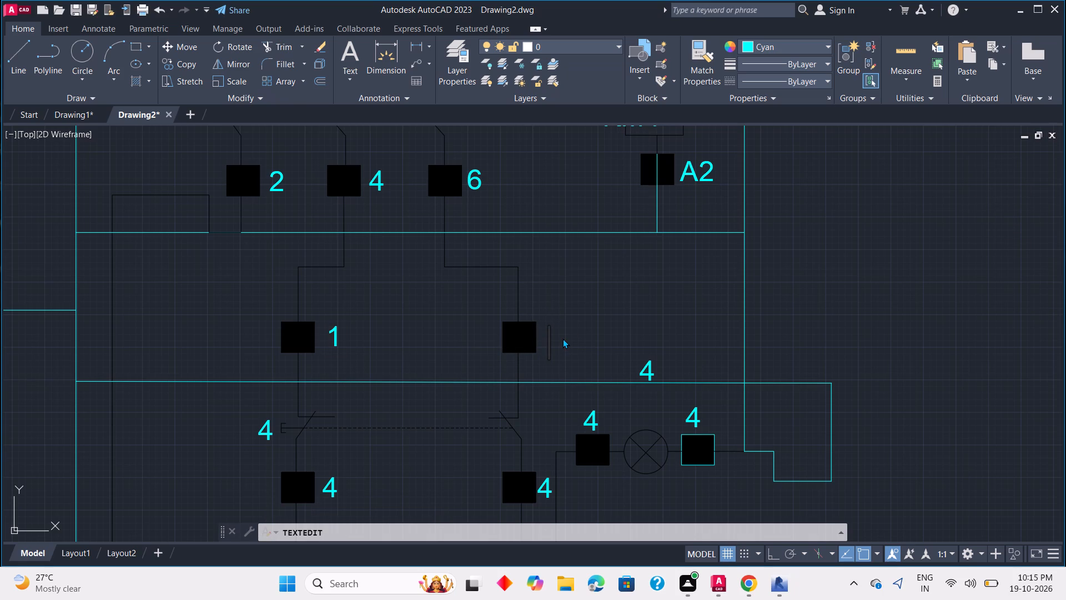
{"action": "key", "text": "3"}
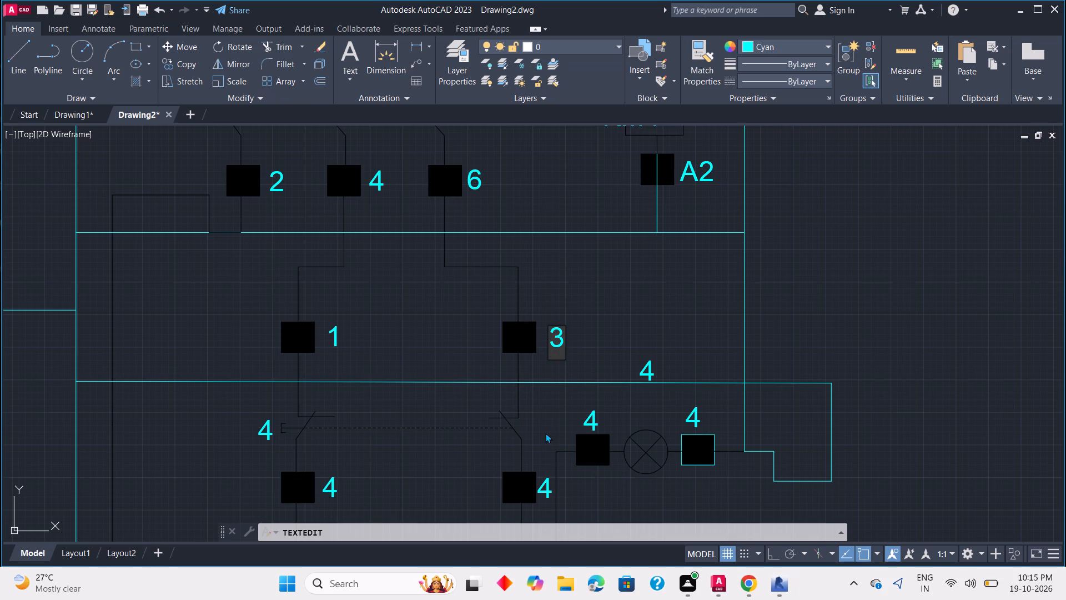
{"action": "left_click", "coordinate": [545, 433]}
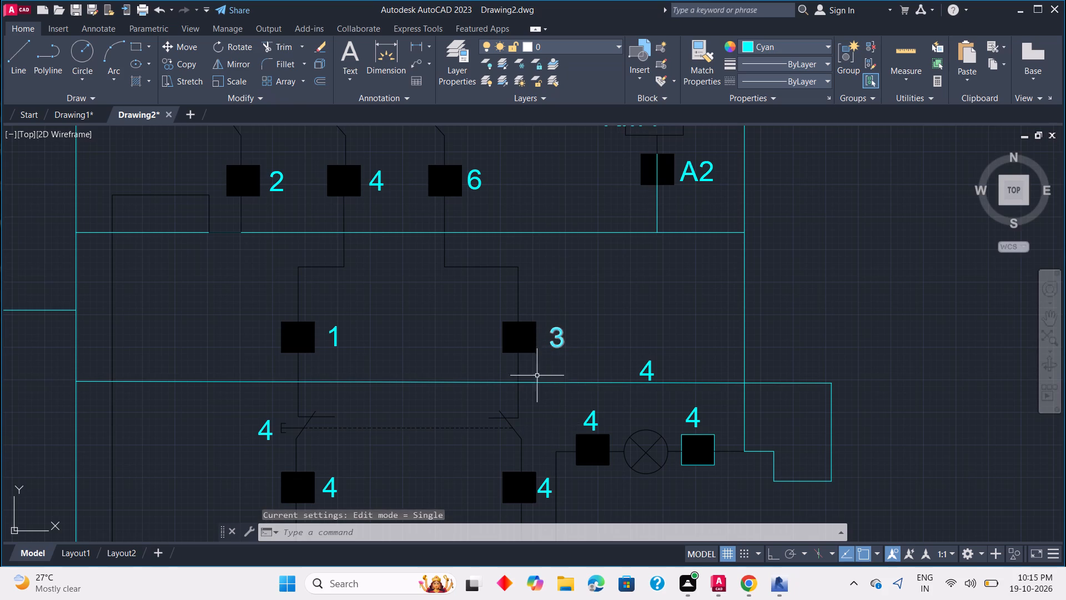
Change the designation label 4 beside the two-pole switch below the -KM4 contacts to -SS.
{"action": "double_click", "coordinate": [264, 428]}
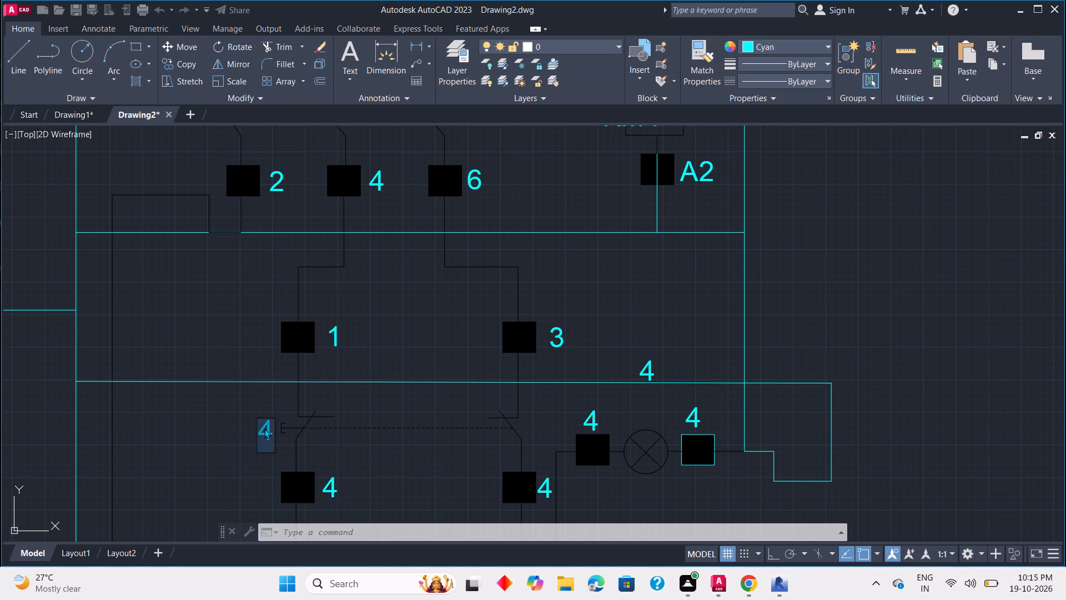
{"action": "type", "text": "-SS"}
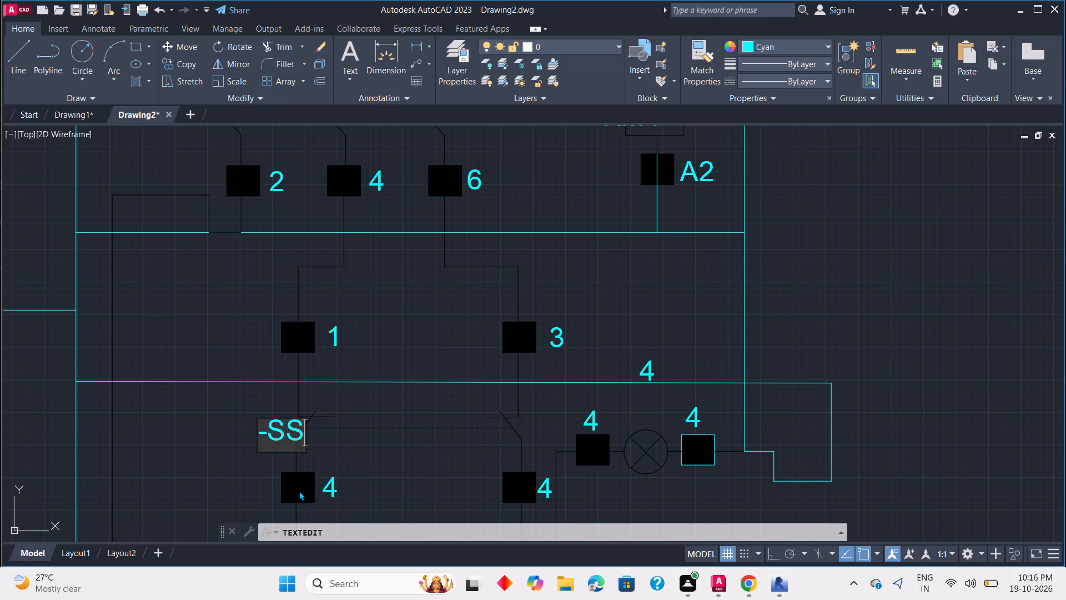
{"action": "middle_click_drag", "start_coordinate": [314, 471], "coordinate": [331, 345]}
{"action": "left_click", "coordinate": [346, 367]}
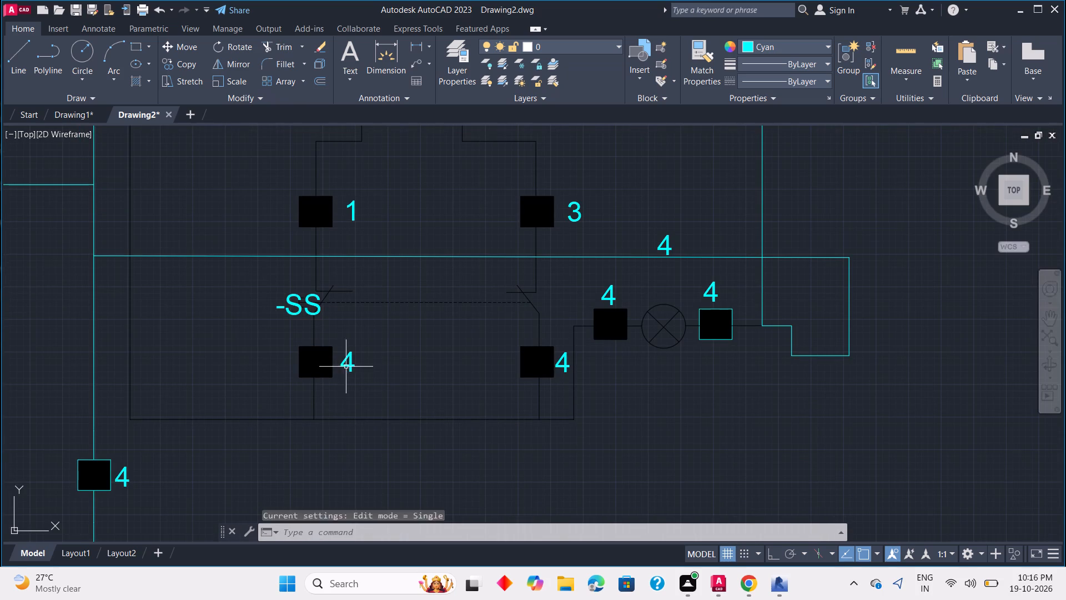
Label the lower terminals of the two-pole switch -SS as 2 and 4 from left to right.
{"action": "double_click", "coordinate": [350, 356]}
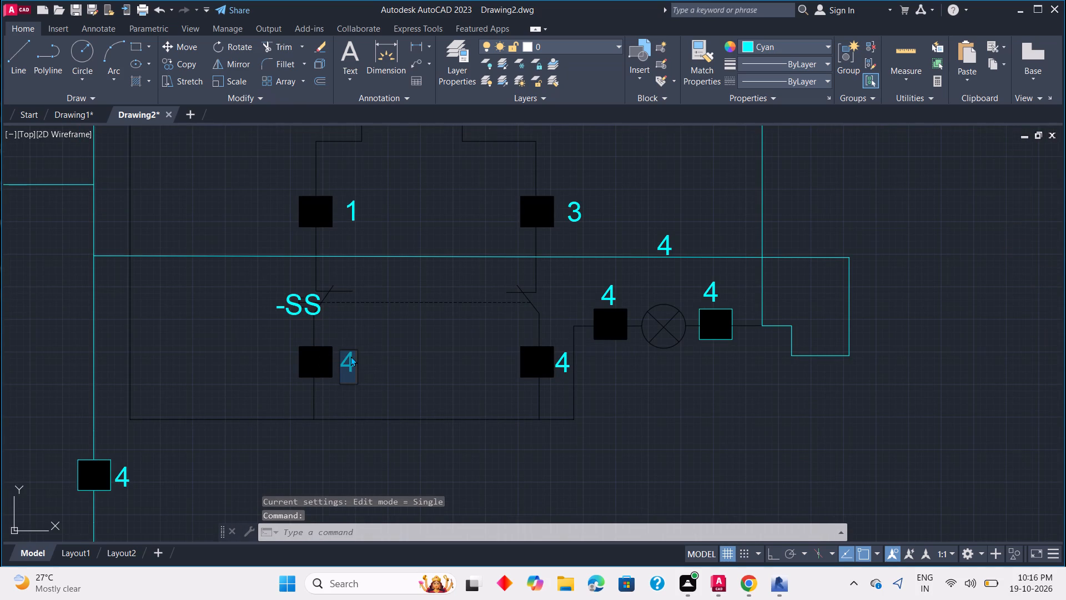
{"action": "key", "text": "3"}
{"action": "key", "text": "BackSpace"}
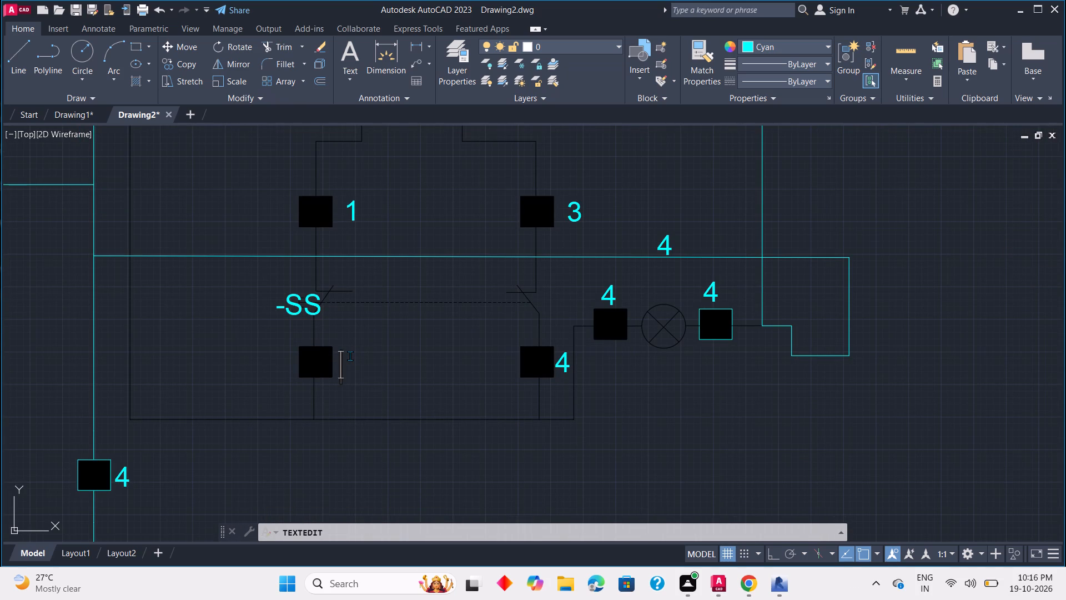
{"action": "key", "text": "2"}
{"action": "left_click_drag", "start_coordinate": [395, 361], "coordinate": [415, 363]}
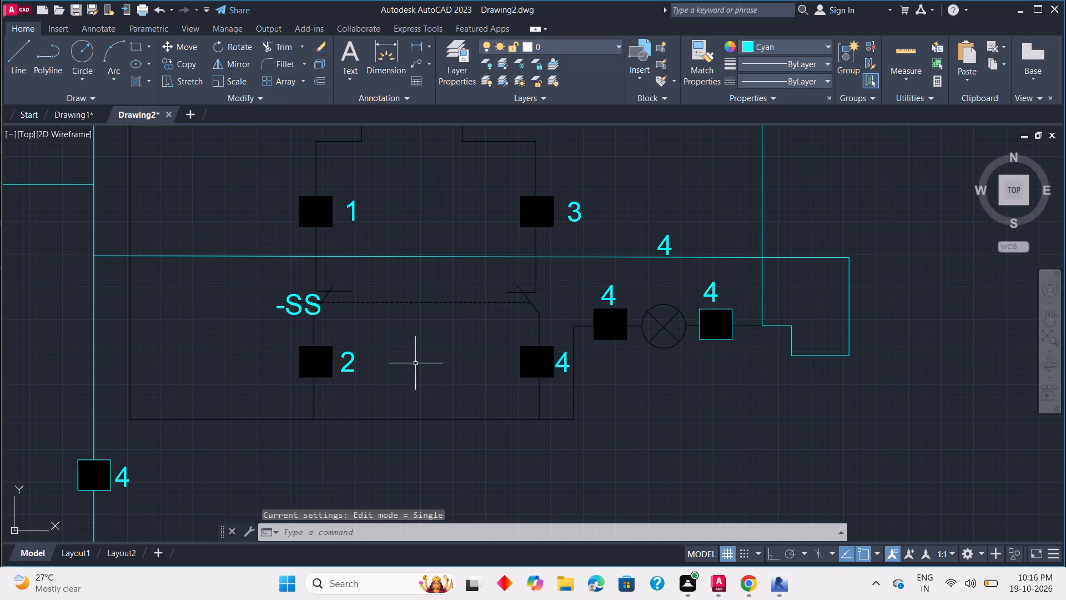
{"action": "double_click", "coordinate": [565, 366]}
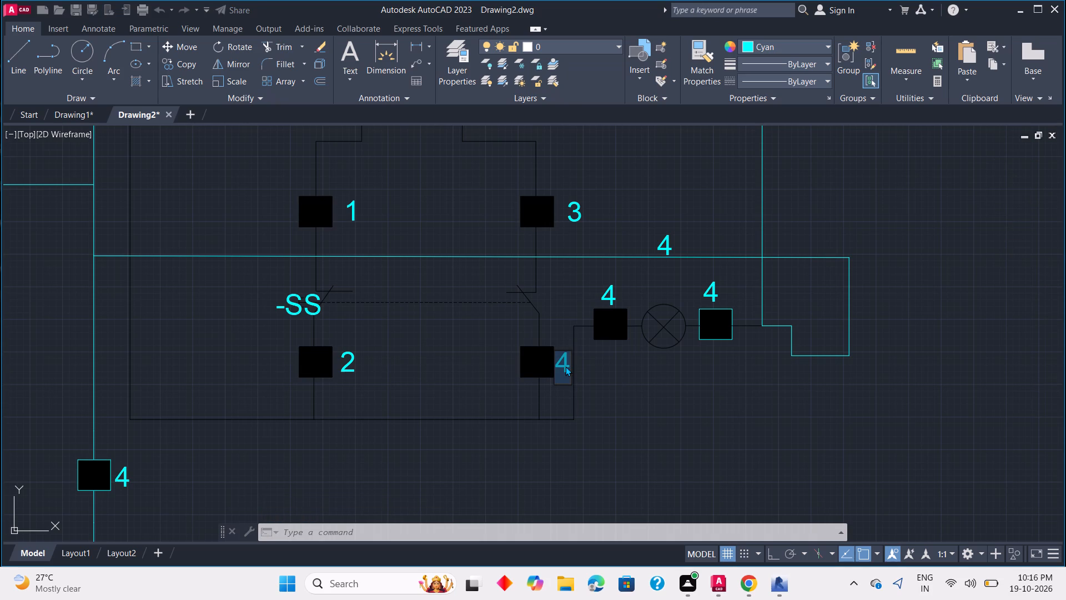
{"action": "key", "text": "4"}
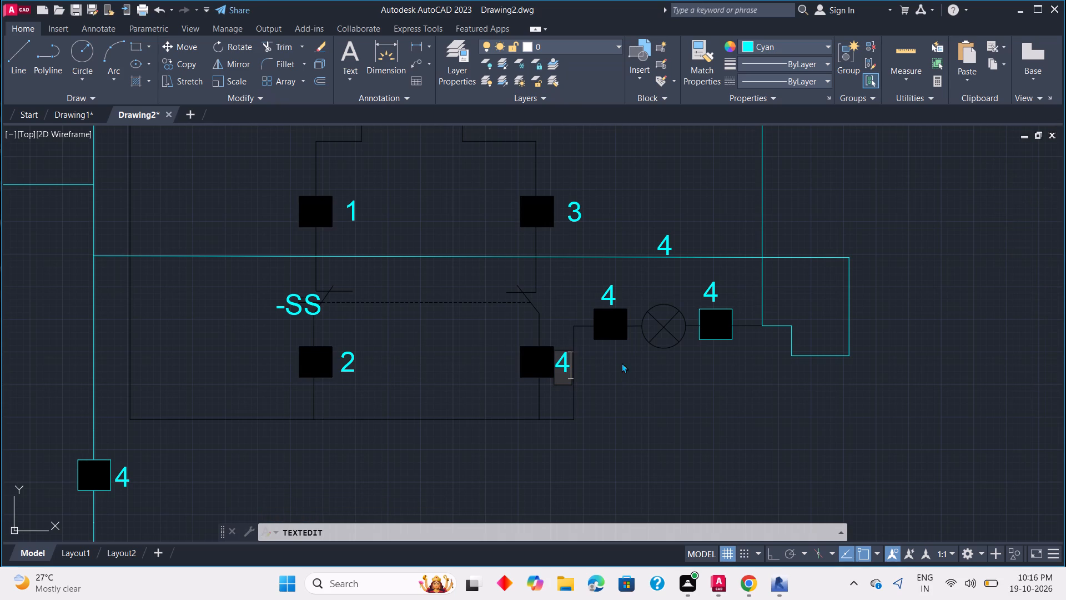
{"action": "left_click", "coordinate": [632, 363]}
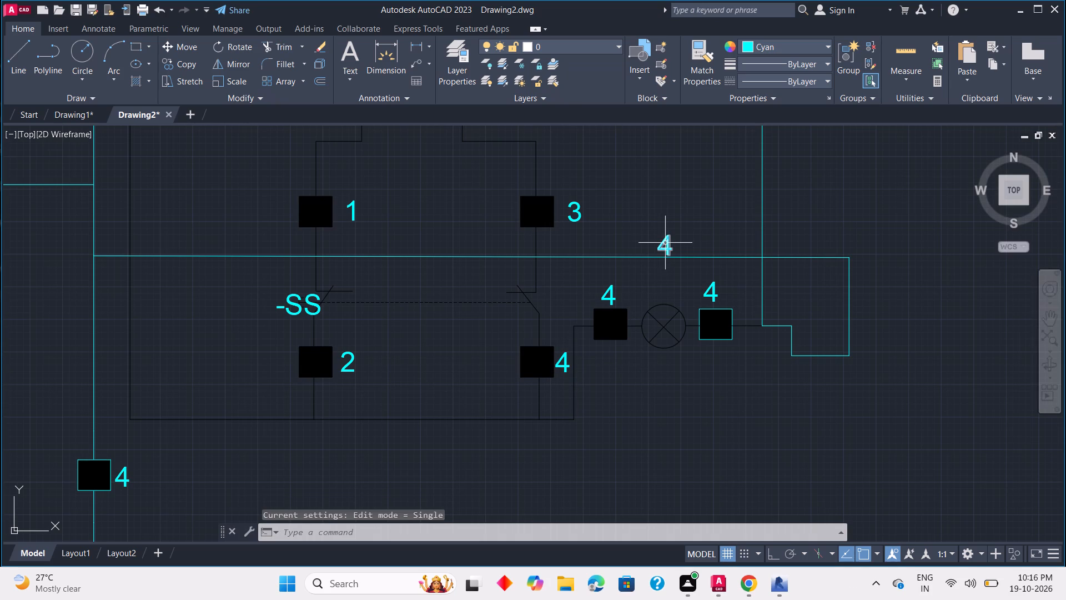
Change the designation label 4 above the lamp in the lower right circuit to -H4.
{"action": "double_click", "coordinate": [668, 243]}
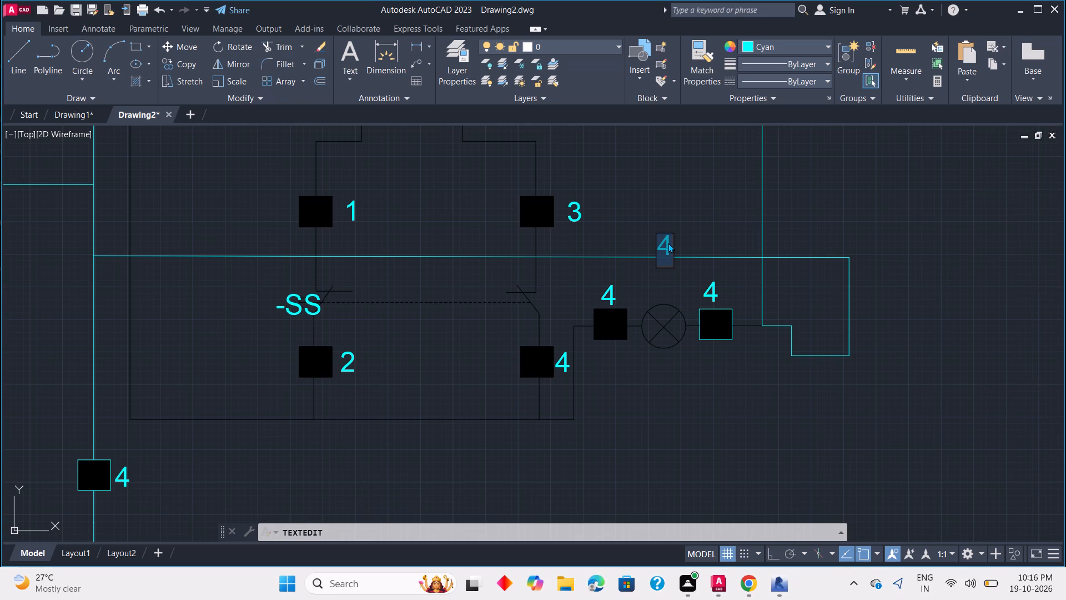
{"action": "key", "text": "minus"}
{"action": "type", "text": "H4"}
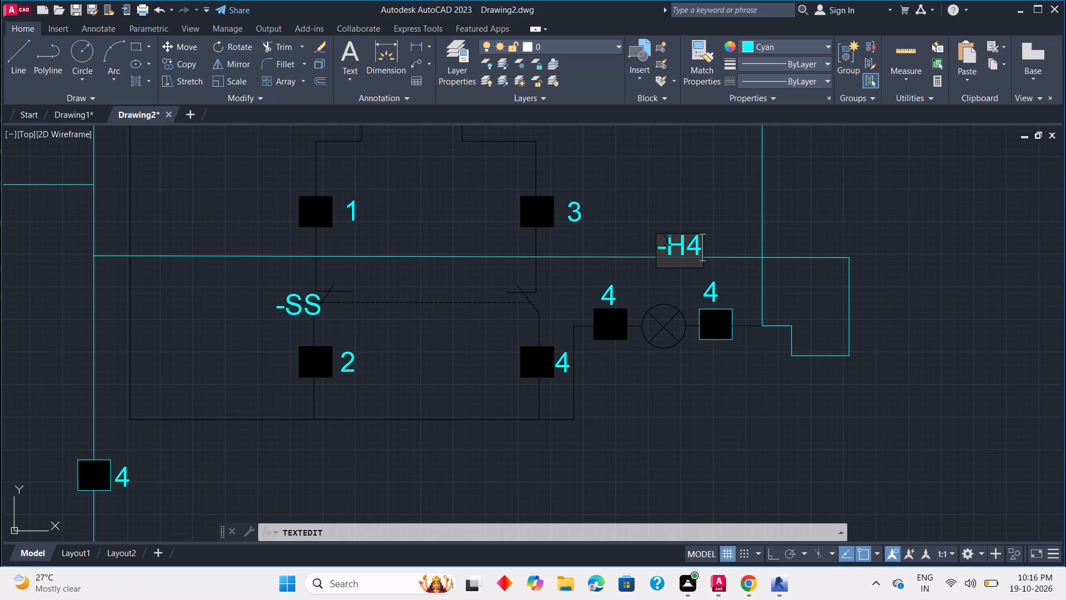
{"action": "left_click_drag", "start_coordinate": [632, 312], "coordinate": [633, 302]}
Relabel the terminals of the -H4 lamp as X2 on its left side and X1 on its right side.
{"action": "double_click", "coordinate": [614, 292]}
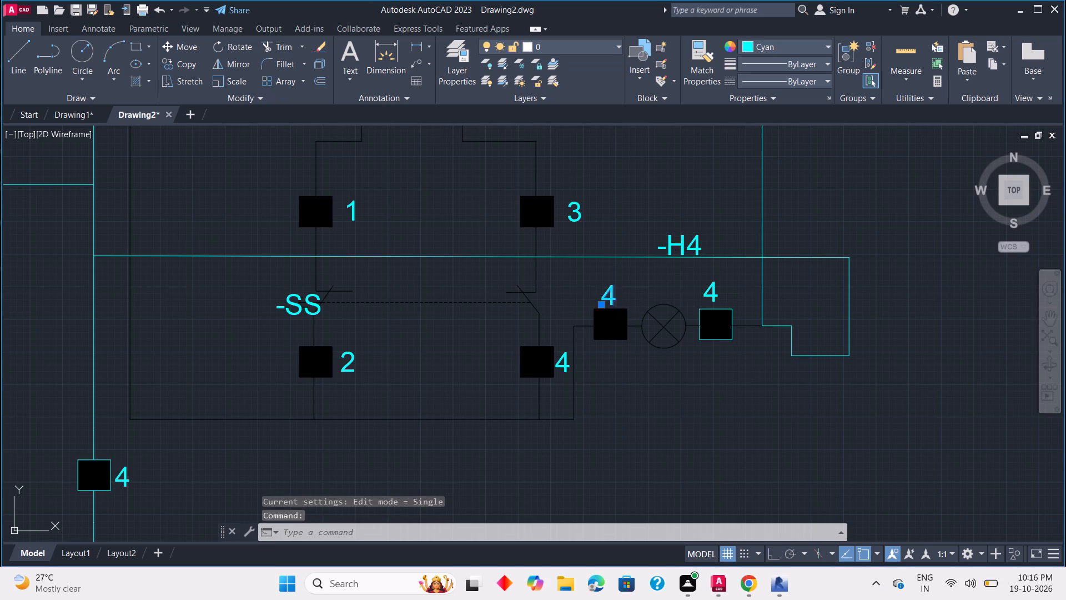
{"action": "type", "text": "X2"}
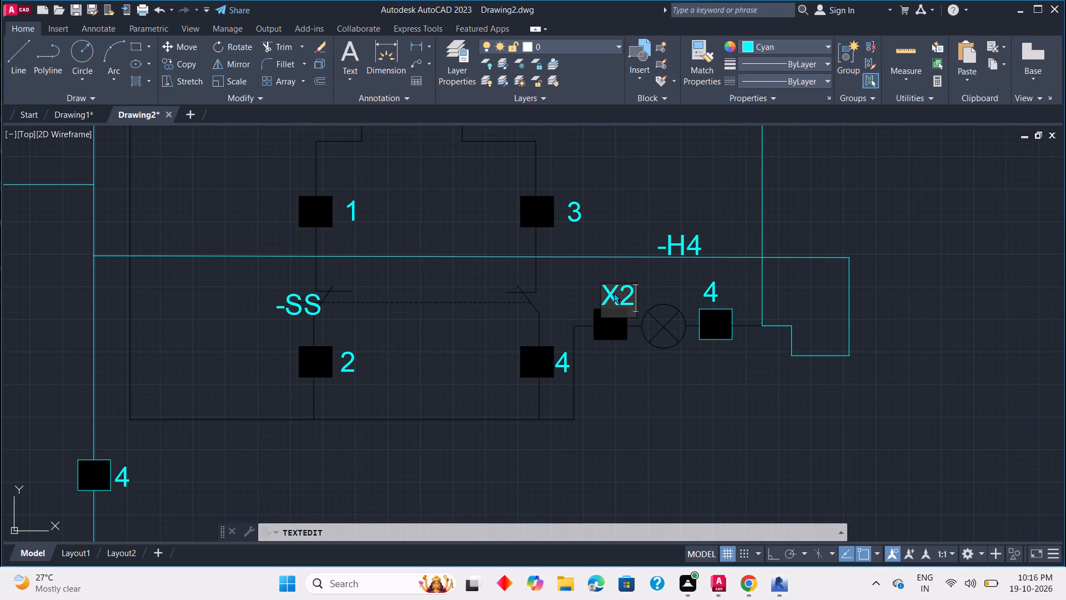
{"action": "left_click_drag", "start_coordinate": [655, 360], "coordinate": [661, 352]}
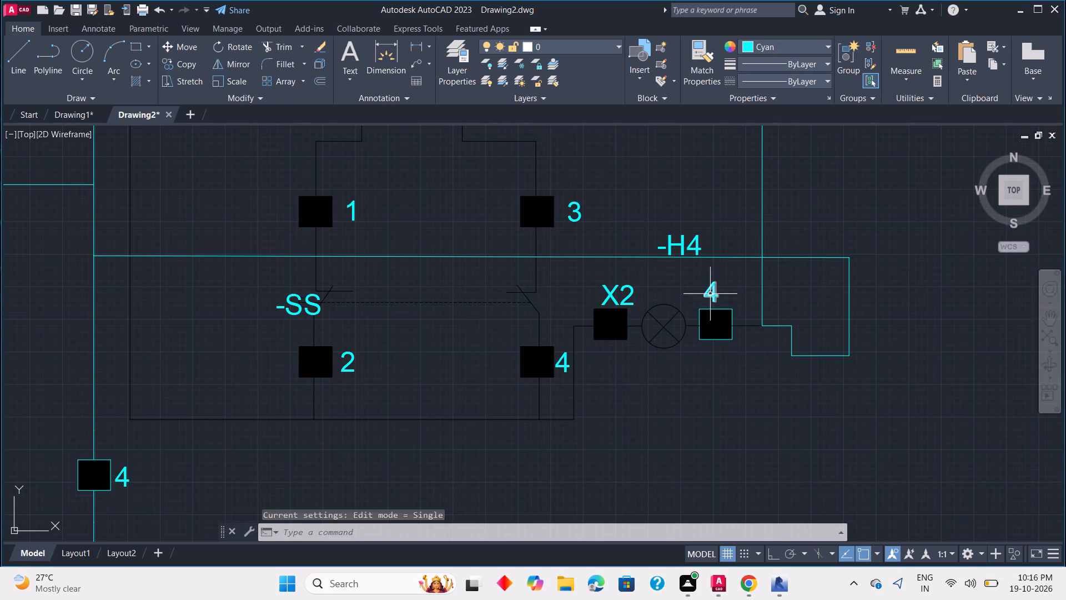
{"action": "double_click", "coordinate": [710, 293]}
{"action": "type", "text": "X1"}
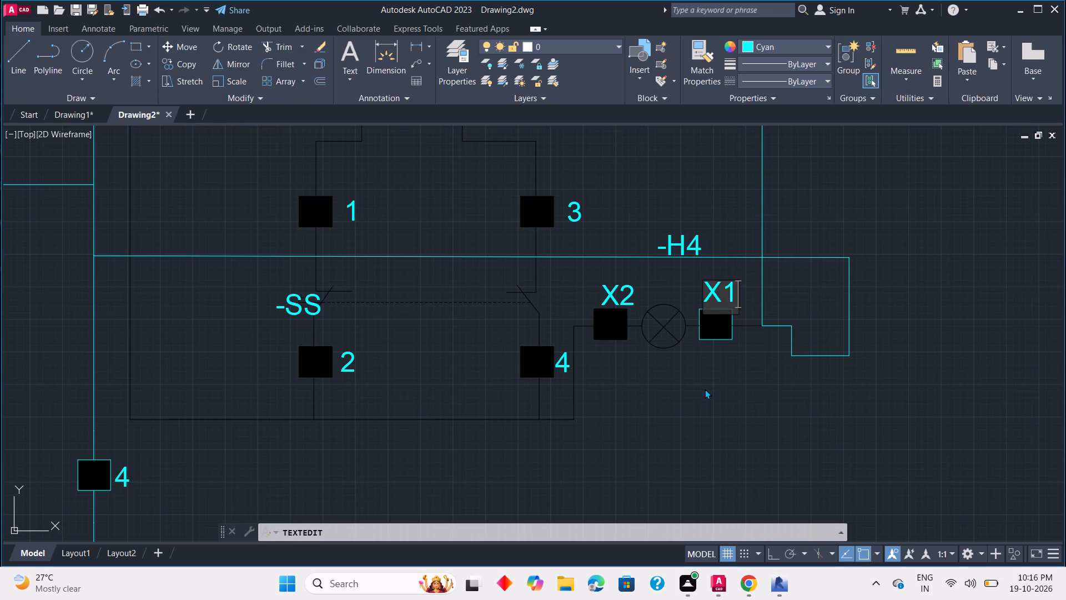
{"action": "left_click", "coordinate": [704, 389]}
Change the label 4 to N at both the terminal and the circle at the lower end of the vertical cyan line.
{"action": "scroll", "coordinate": [684, 406], "scroll_direction": "down", "scroll_amount": 3}
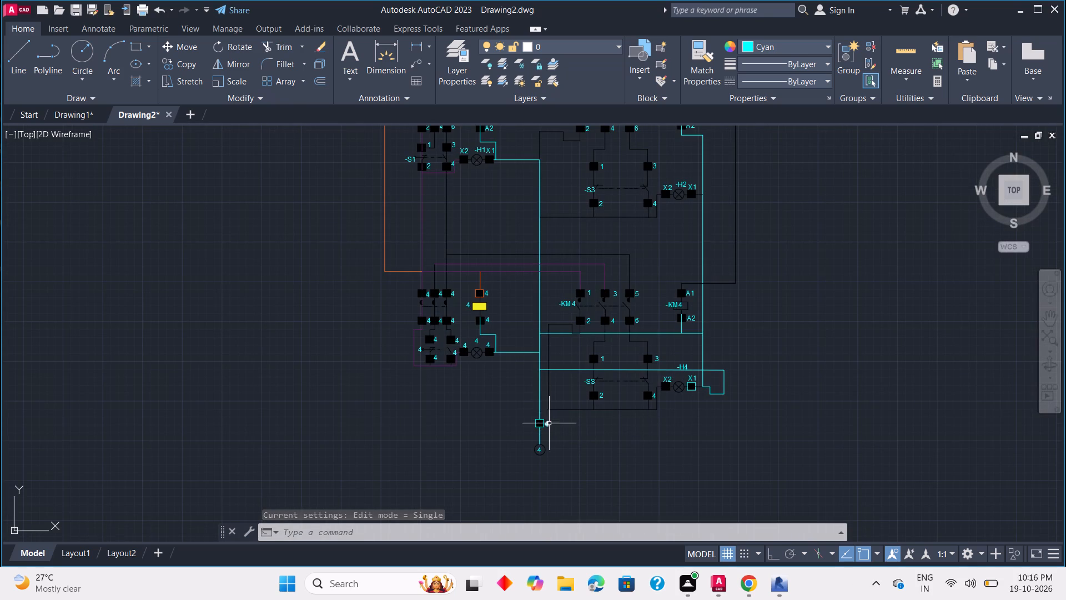
{"action": "scroll", "coordinate": [555, 441], "scroll_direction": "up", "scroll_amount": 3}
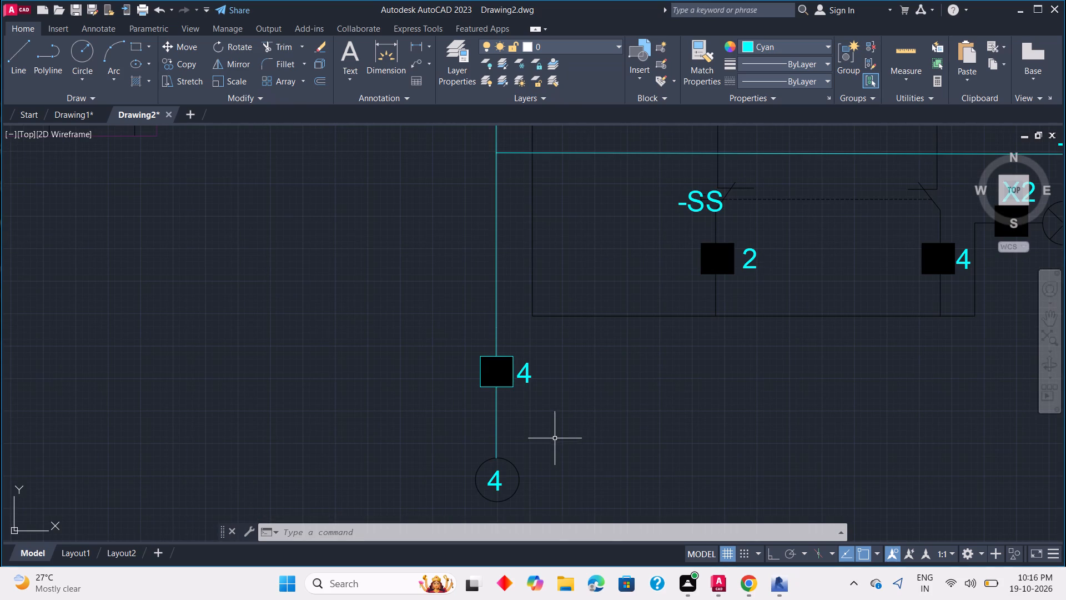
{"action": "left_click", "coordinate": [530, 380]}
{"action": "left_click", "coordinate": [530, 380]}
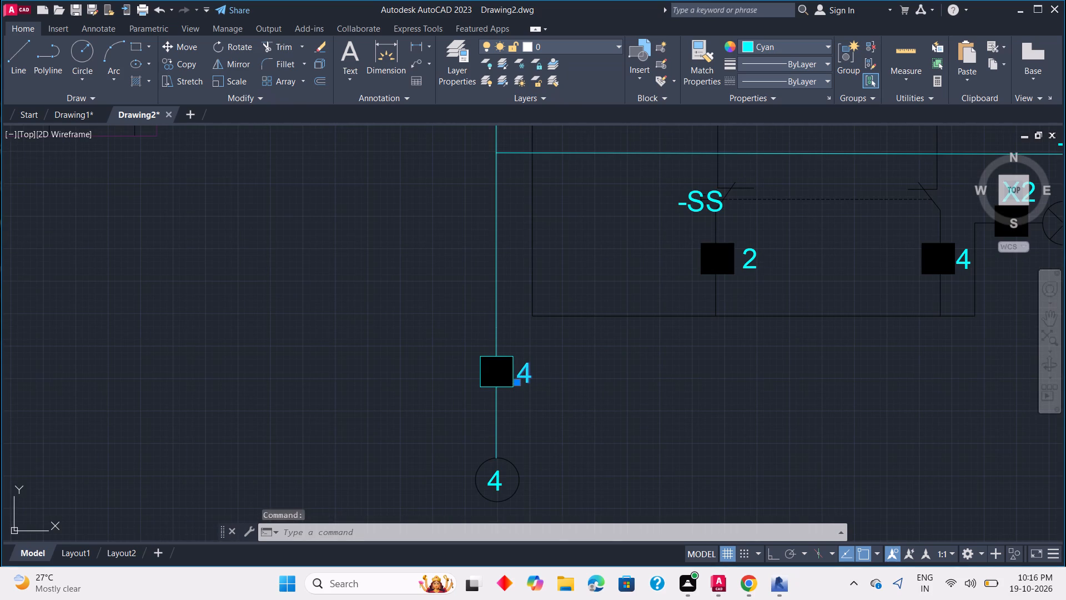
{"action": "key", "text": "n"}
{"action": "left_click", "coordinate": [593, 394]}
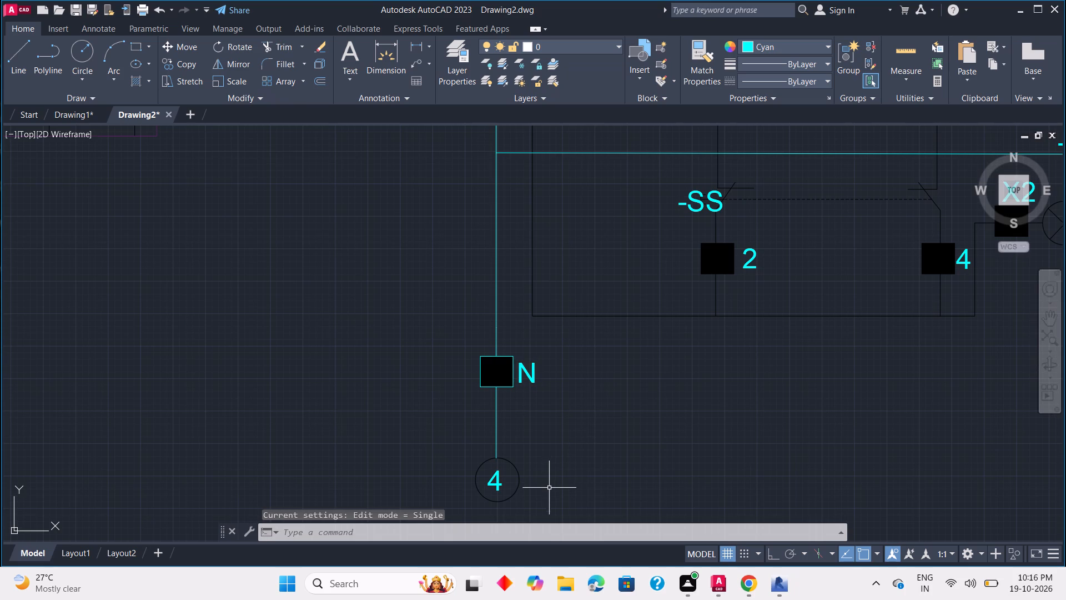
{"action": "double_click", "coordinate": [500, 481]}
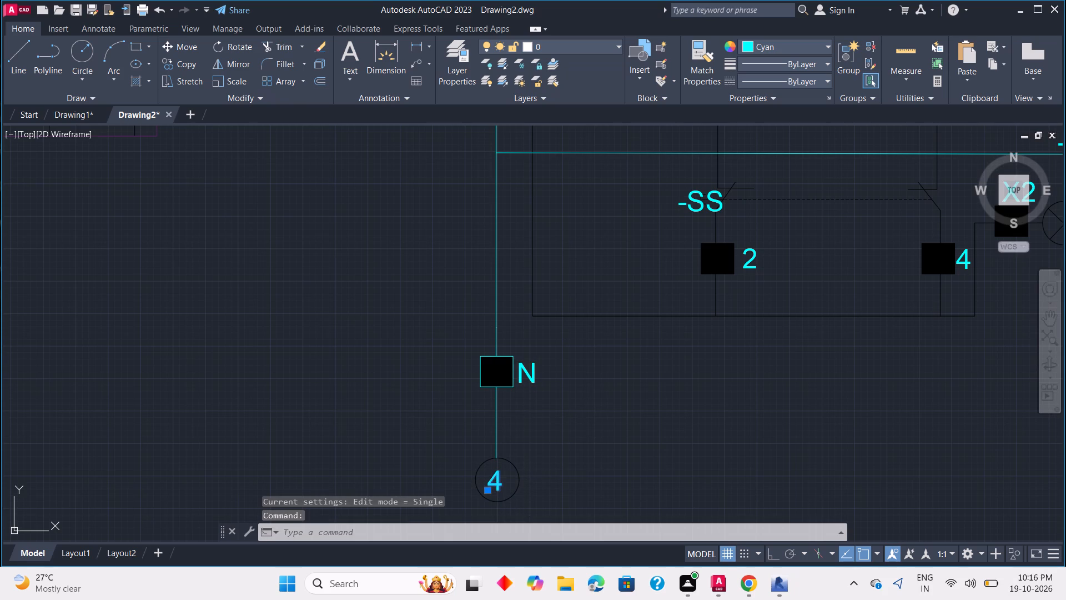
{"action": "key", "text": "n"}
{"action": "left_click", "coordinate": [515, 433]}
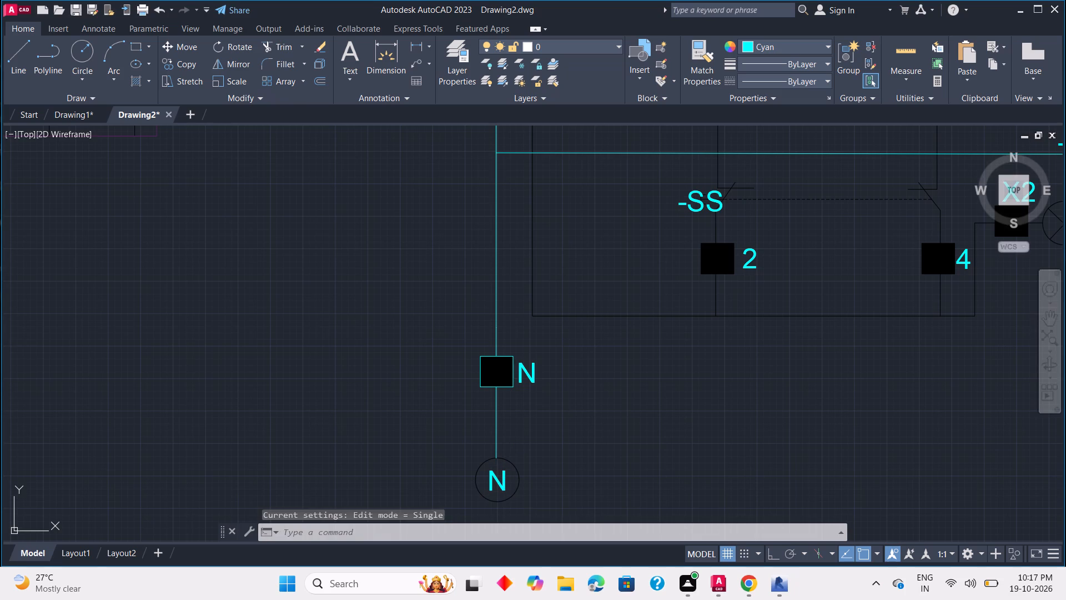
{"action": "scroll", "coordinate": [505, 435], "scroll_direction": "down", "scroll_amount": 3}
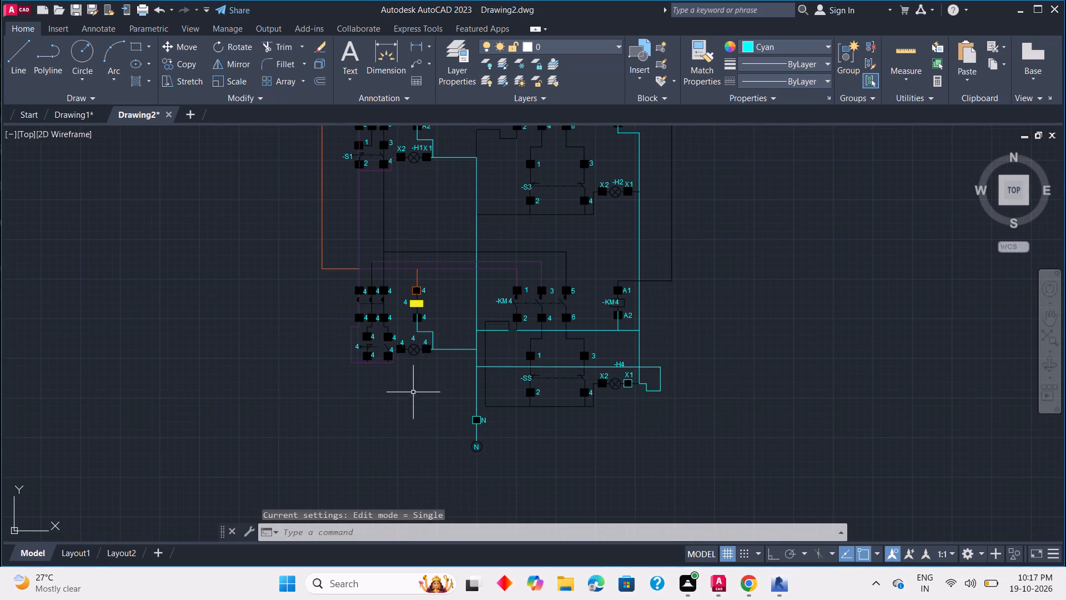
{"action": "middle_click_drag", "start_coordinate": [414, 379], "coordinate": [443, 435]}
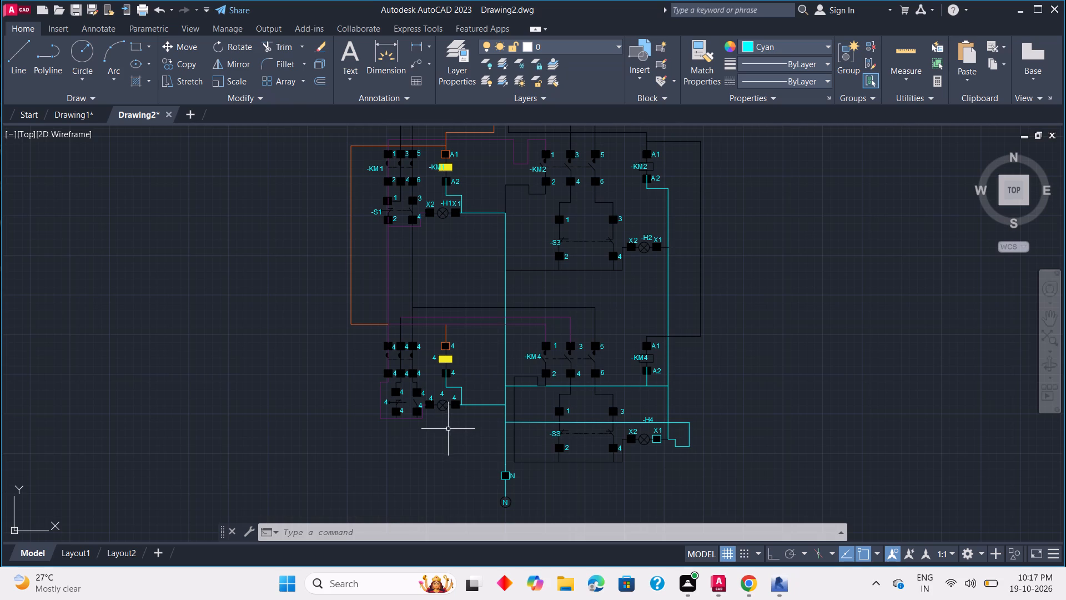
Rotate the -KM4 label beside the three-pole contactor 90° counterclockwise about the start of its text, using Ortho.
{"action": "scroll", "coordinate": [530, 362], "scroll_direction": "up", "scroll_amount": 4}
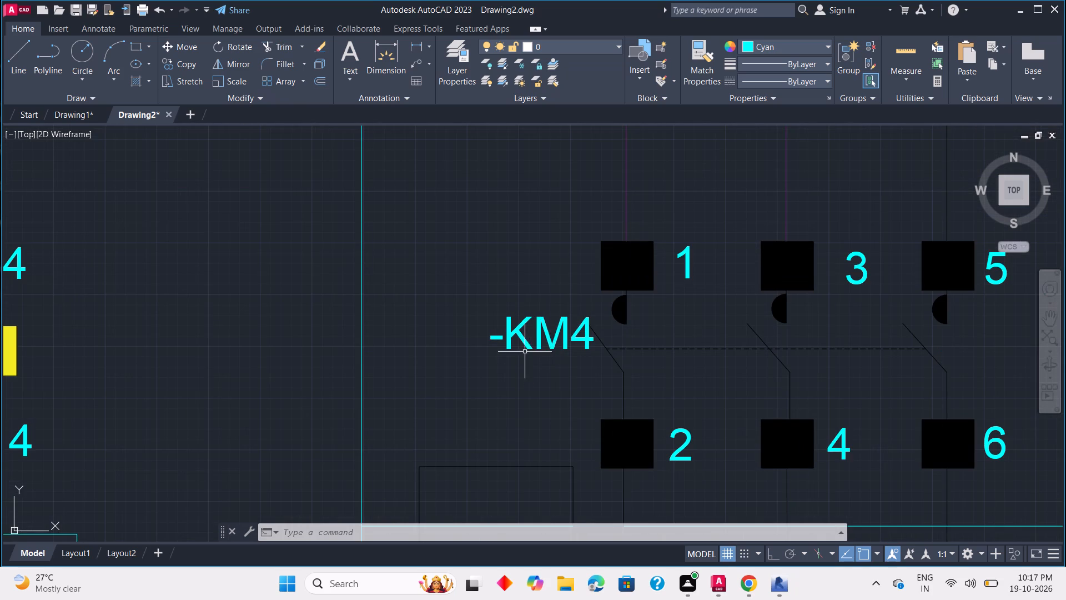
{"action": "left_click", "coordinate": [530, 348]}
{"action": "right_click", "coordinate": [523, 364]}
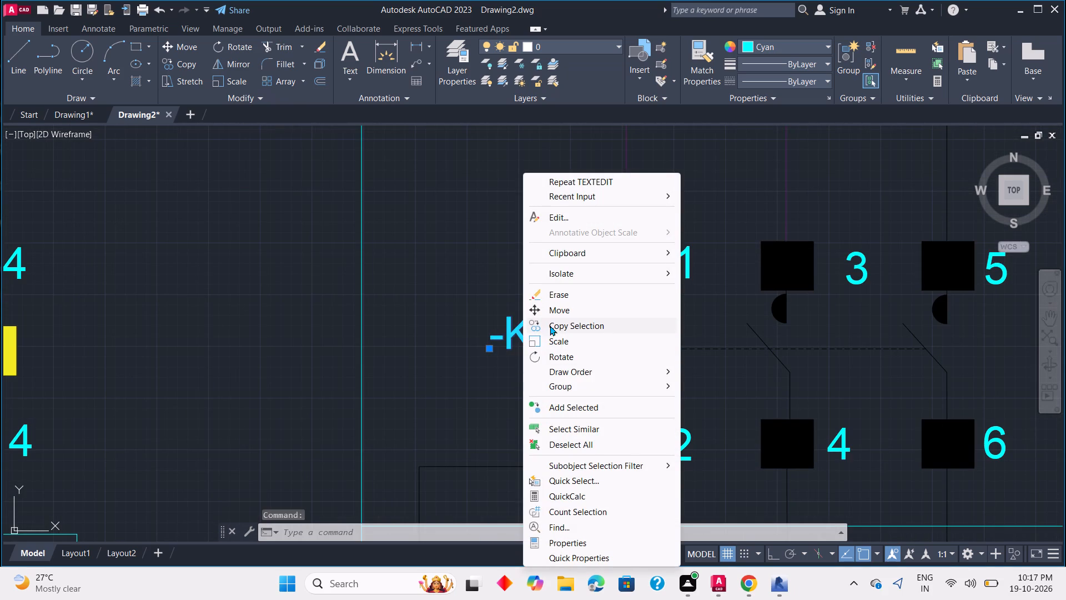
{"action": "left_click", "coordinate": [550, 355]}
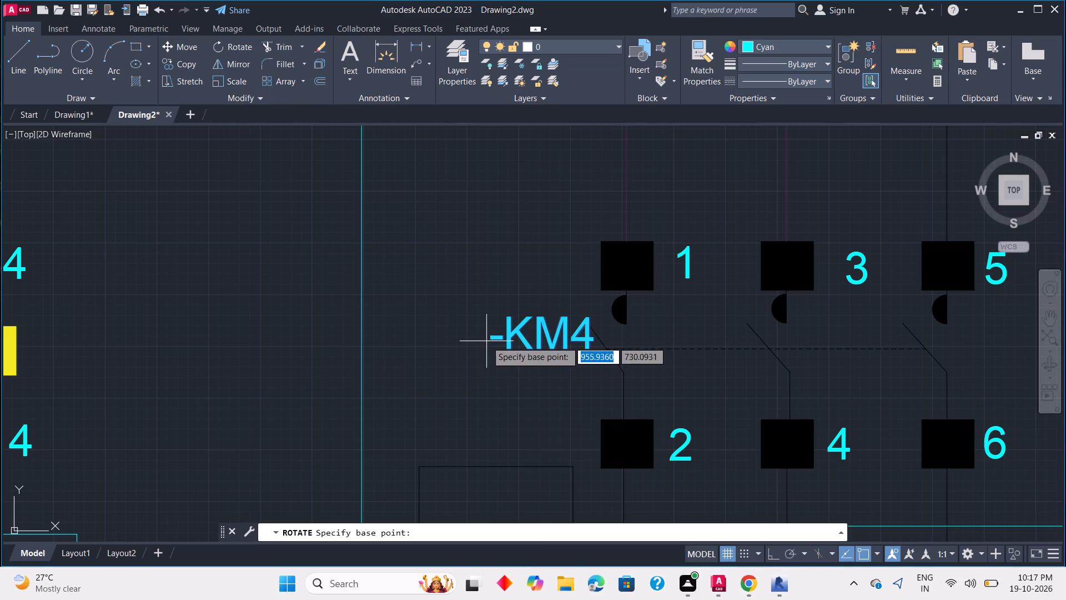
{"action": "left_click", "coordinate": [768, 551]}
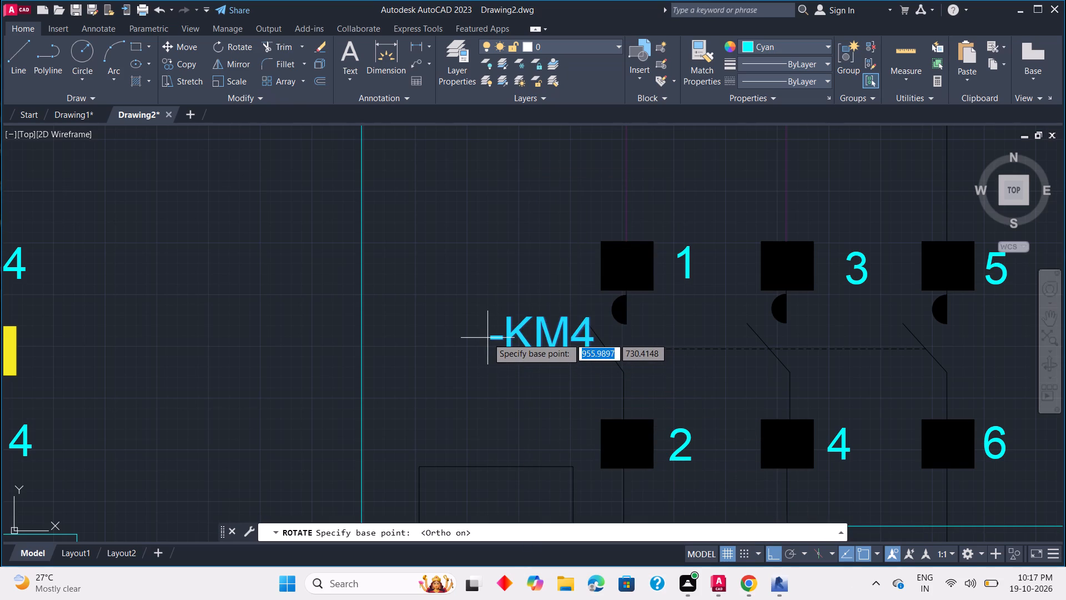
{"action": "left_click", "coordinate": [491, 340]}
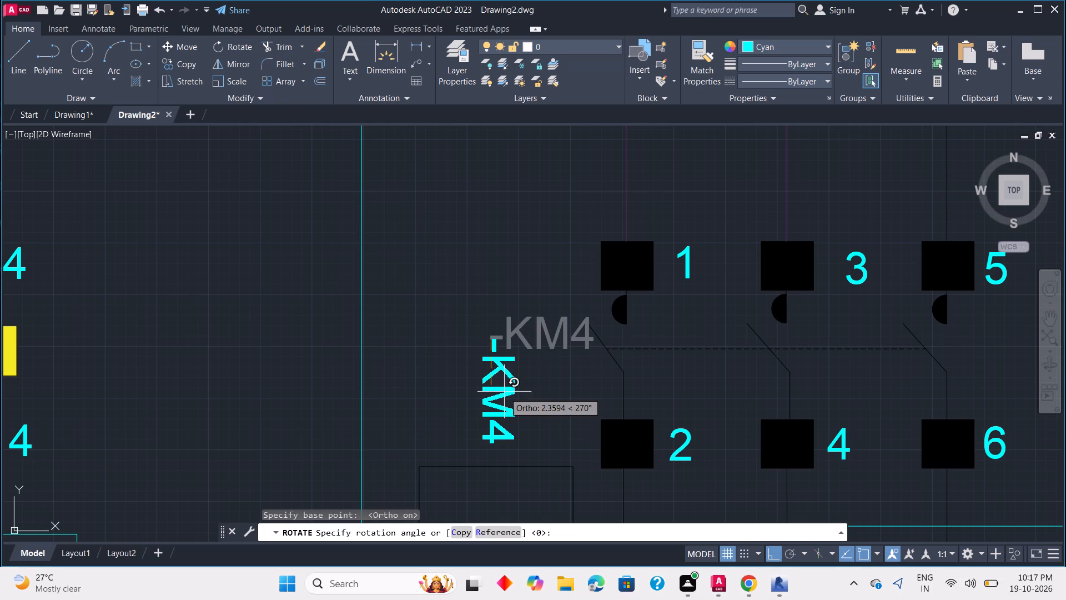
{"action": "left_click", "coordinate": [512, 288]}
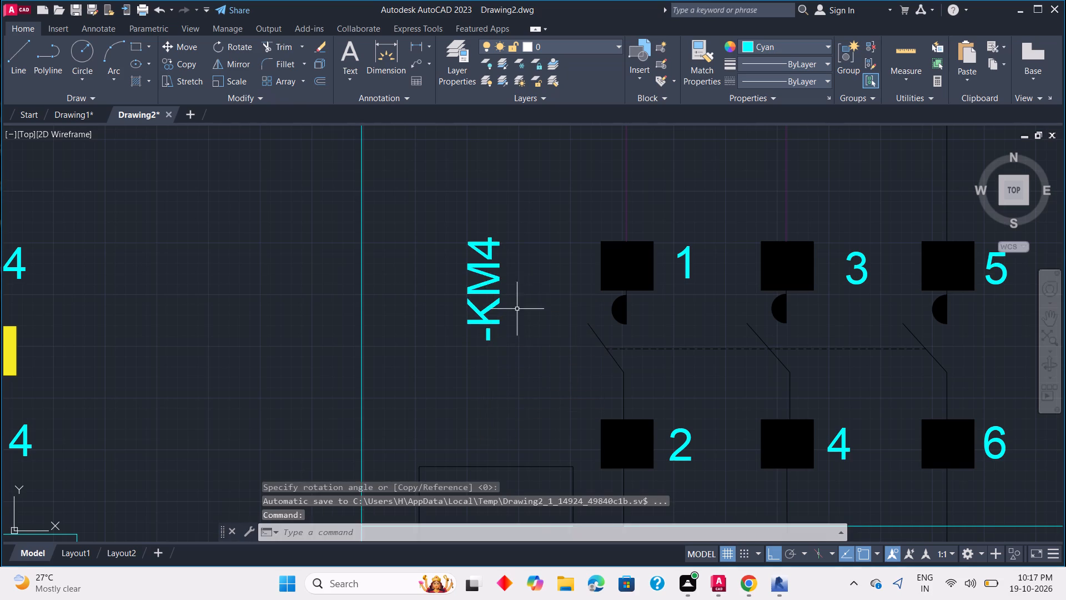
With Ortho off, move the vertical -KM4 label down and closer to the contactor's first pole, midway between terminals 1 and 2.
{"action": "scroll", "coordinate": [524, 331], "scroll_direction": "down", "scroll_amount": 3}
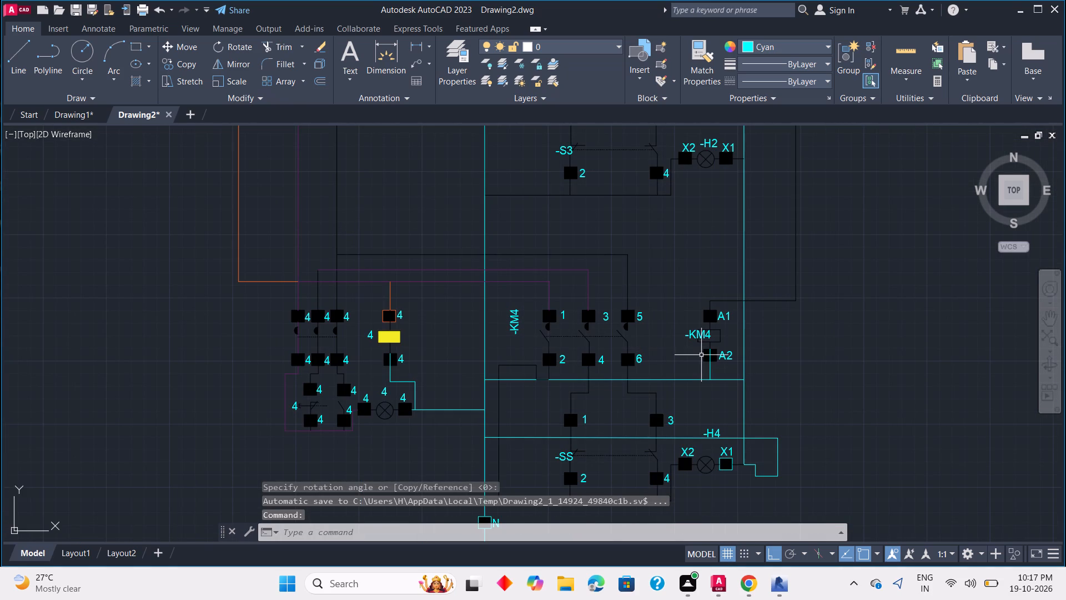
{"action": "scroll", "coordinate": [540, 342], "scroll_direction": "up", "scroll_amount": 3}
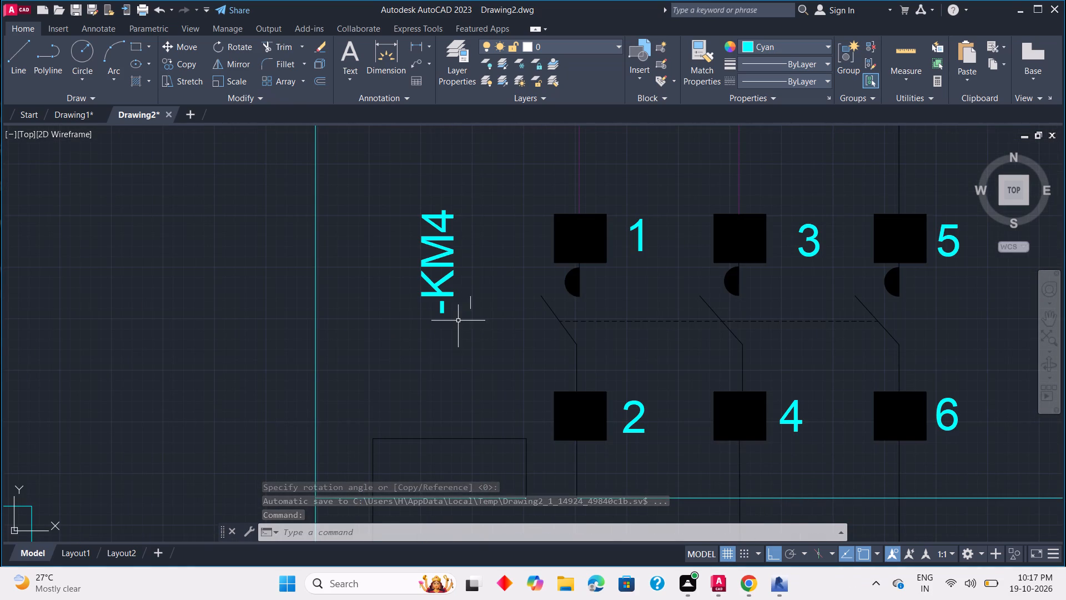
{"action": "left_click", "coordinate": [444, 311]}
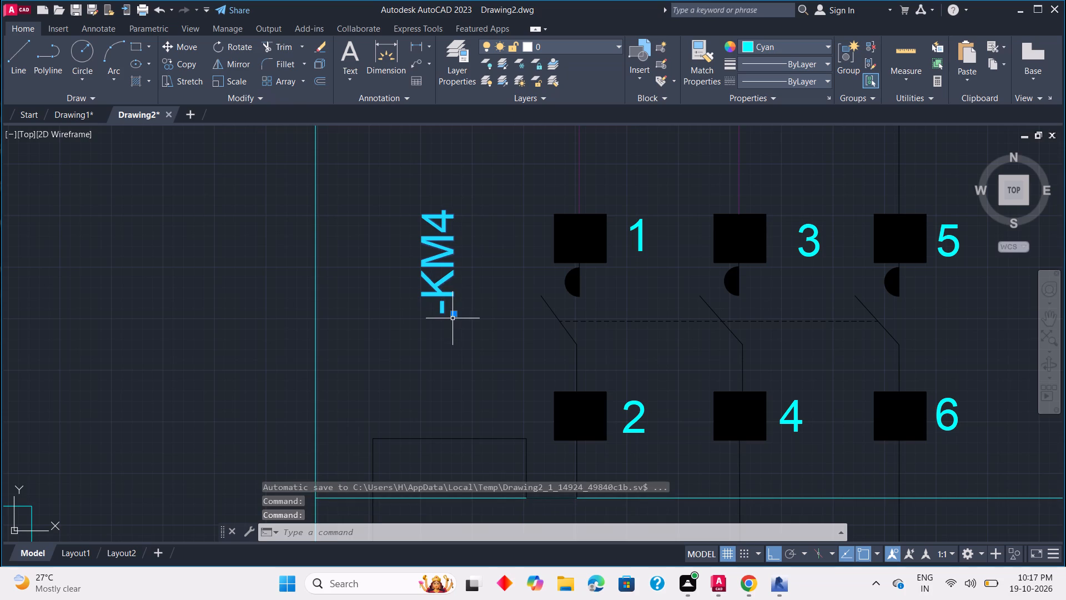
{"action": "left_click", "coordinate": [452, 317]}
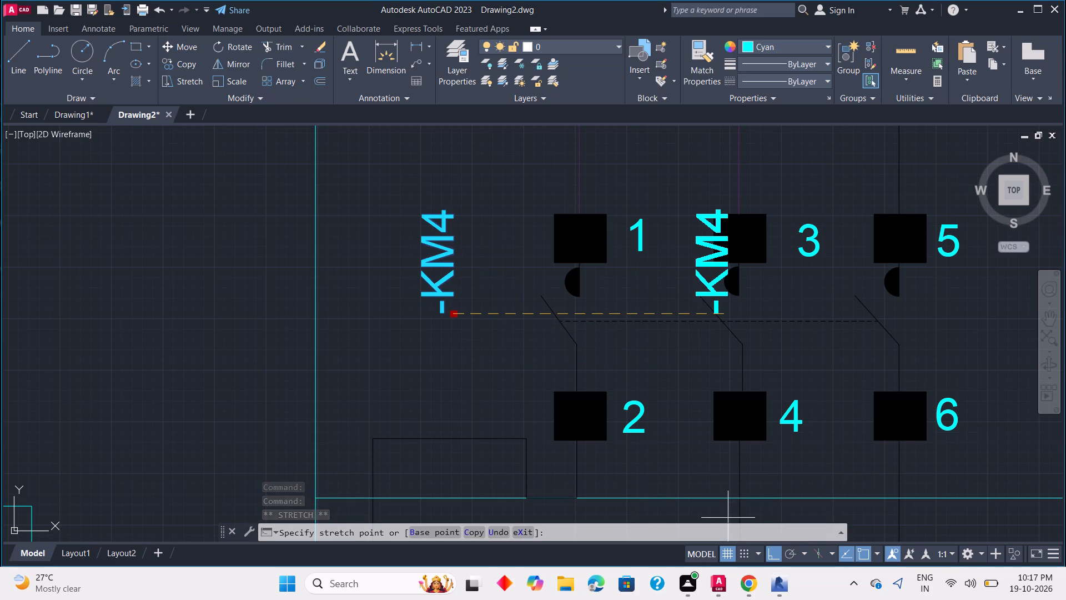
{"action": "left_click", "coordinate": [772, 548]}
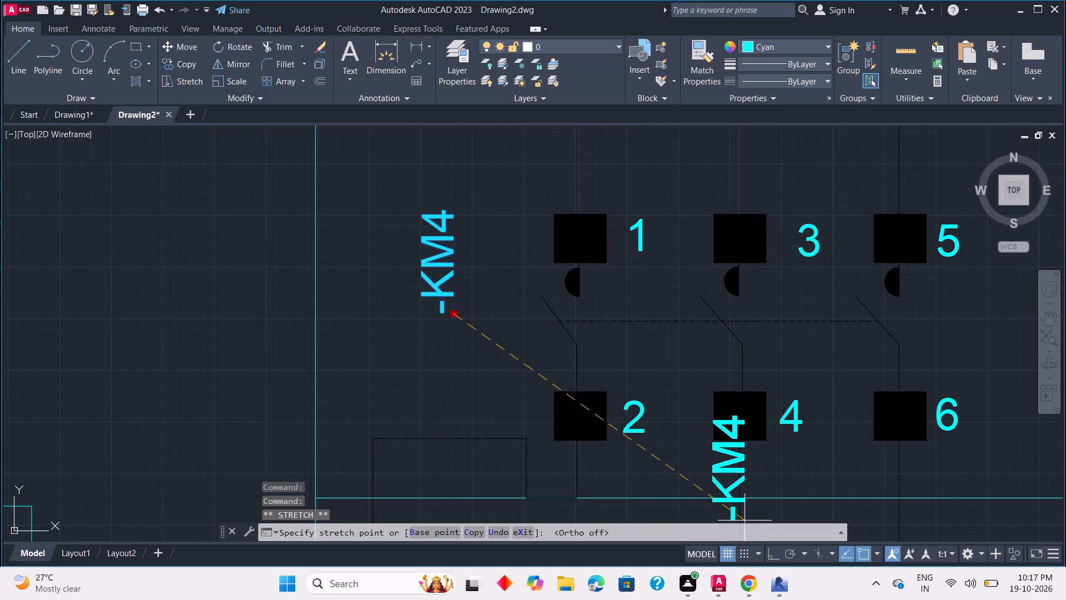
{"action": "left_click", "coordinate": [510, 349]}
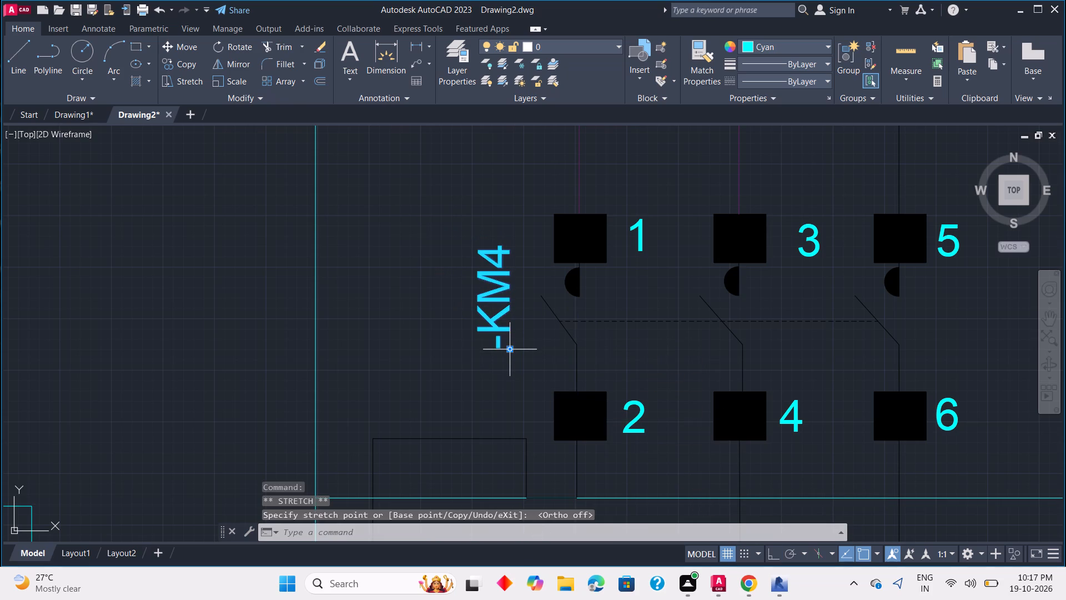
{"action": "scroll", "coordinate": [600, 369], "scroll_direction": "down", "scroll_amount": 3}
{"action": "left_click", "coordinate": [636, 368]}
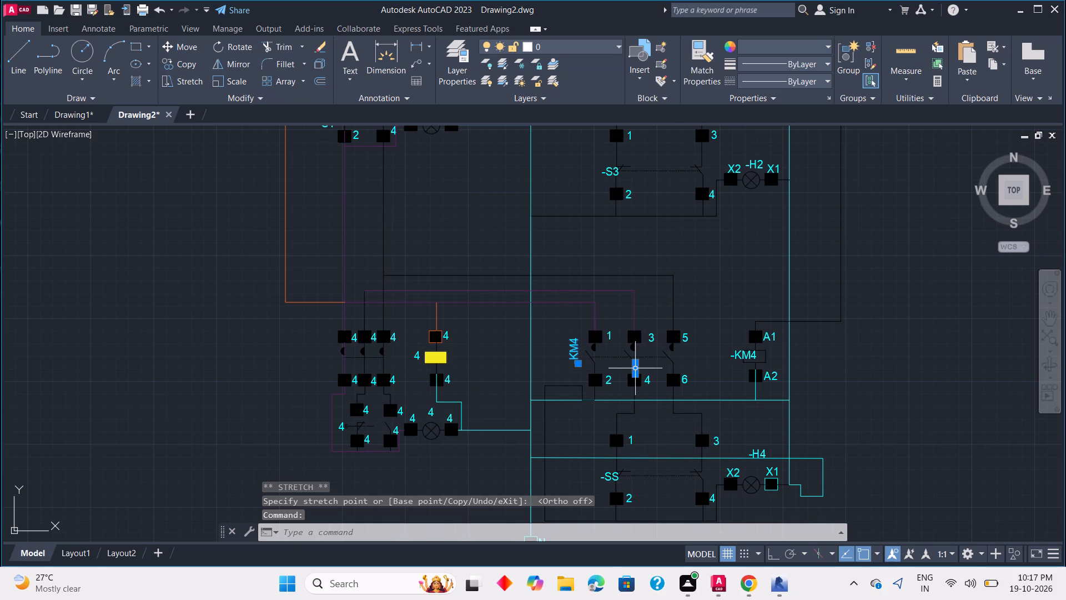
{"action": "middle_click_drag", "start_coordinate": [588, 369], "coordinate": [437, 358]}
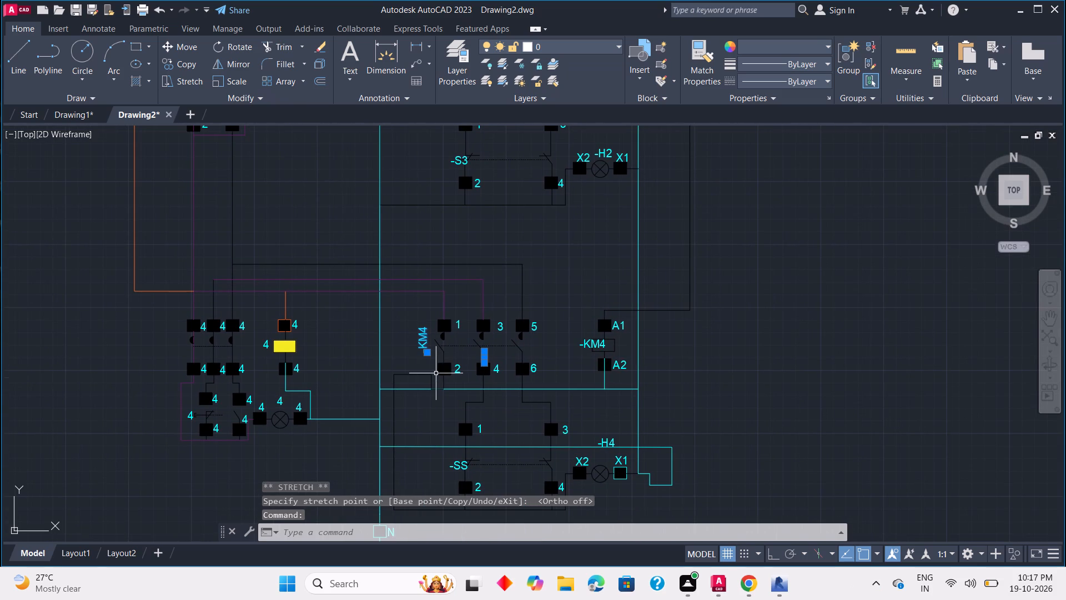
{"action": "key", "text": "Escape"}
{"action": "key", "text": "Escape"}
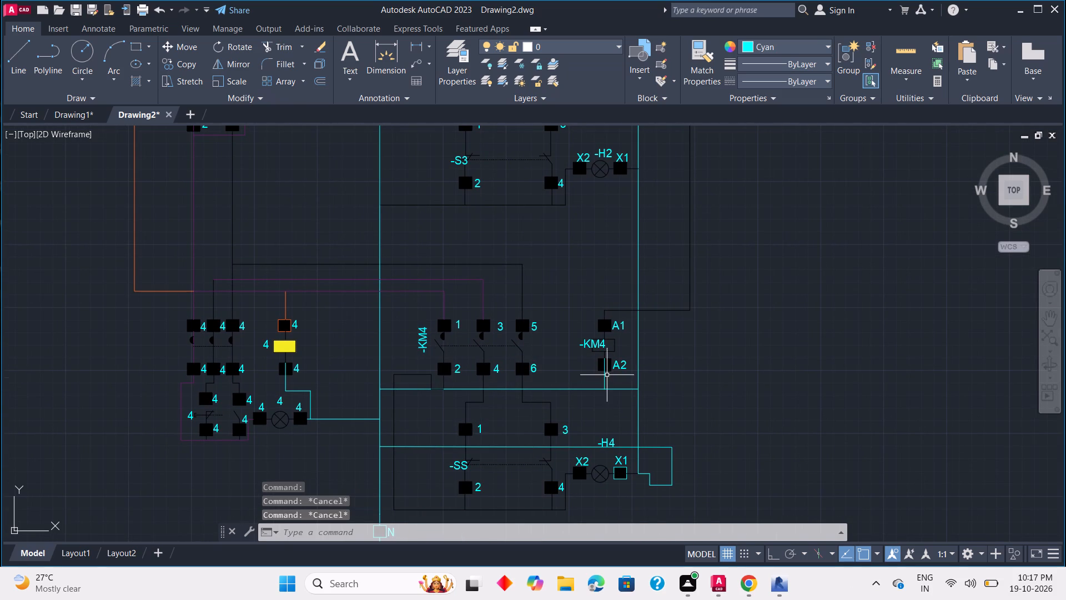
Rotate the -KM4 label at the A1/A2 coil 90° counterclockwise about the start of its text, using Ortho.
{"action": "scroll", "coordinate": [607, 369], "scroll_direction": "up", "scroll_amount": 1}
{"action": "left_click", "coordinate": [591, 331]}
{"action": "right_click", "coordinate": [600, 353]}
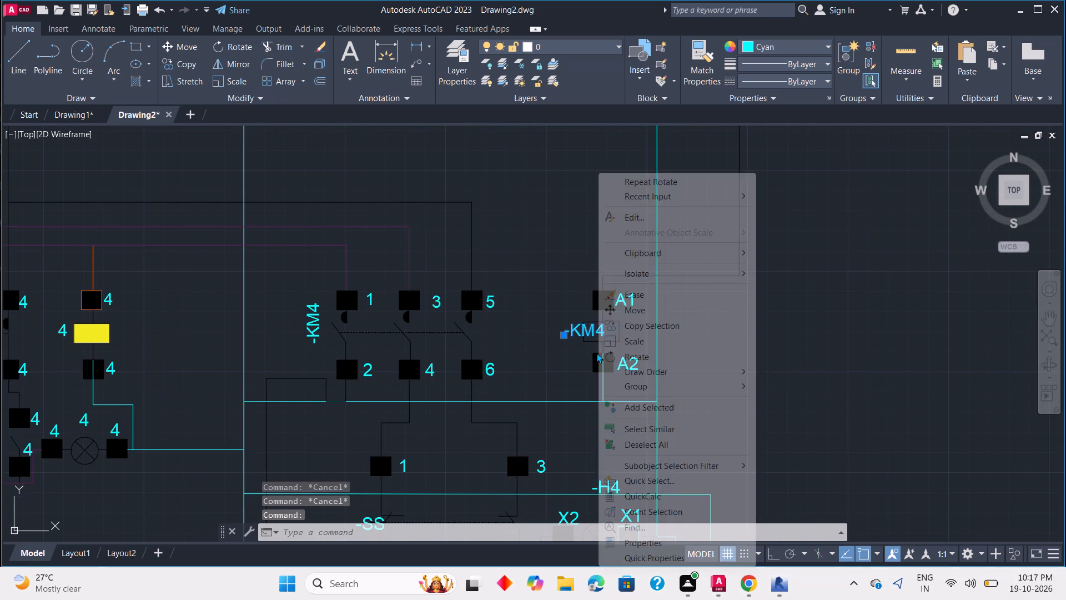
{"action": "left_click", "coordinate": [624, 354]}
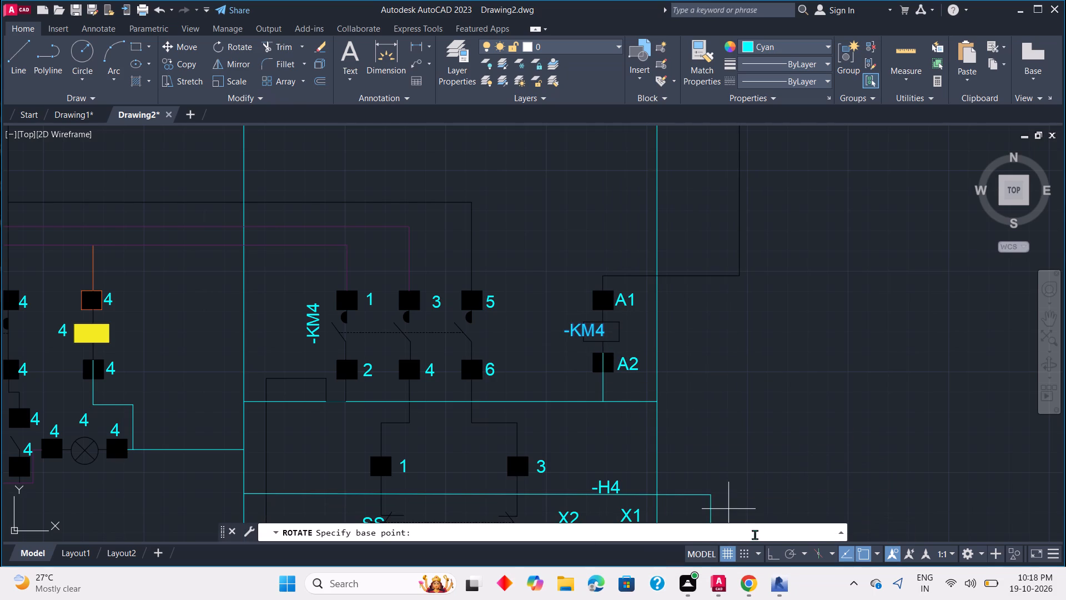
{"action": "left_click_drag", "start_coordinate": [767, 547], "coordinate": [764, 536]}
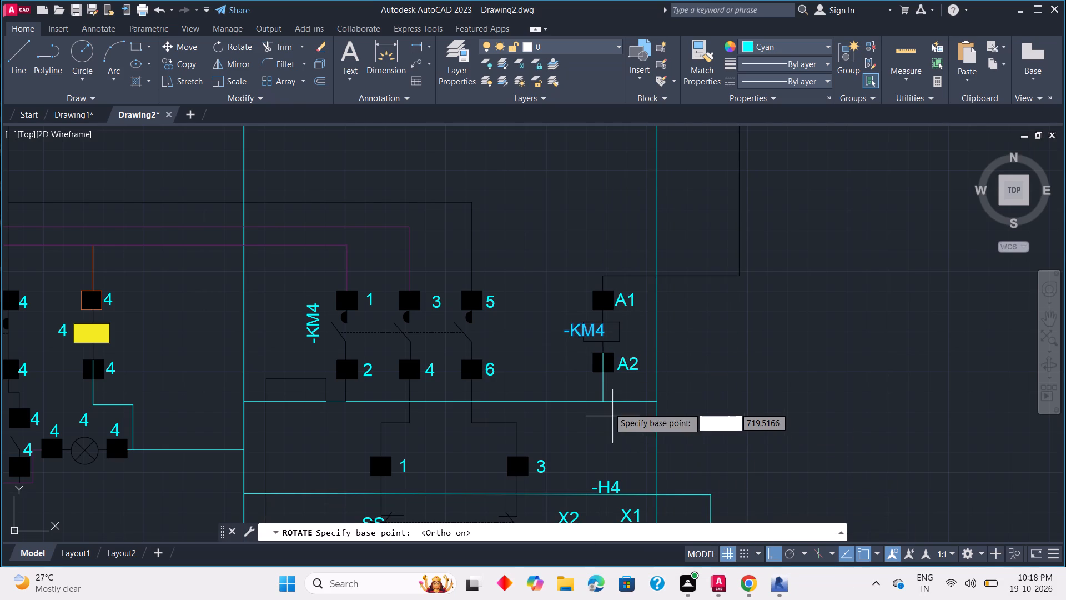
{"action": "left_click", "coordinate": [564, 333]}
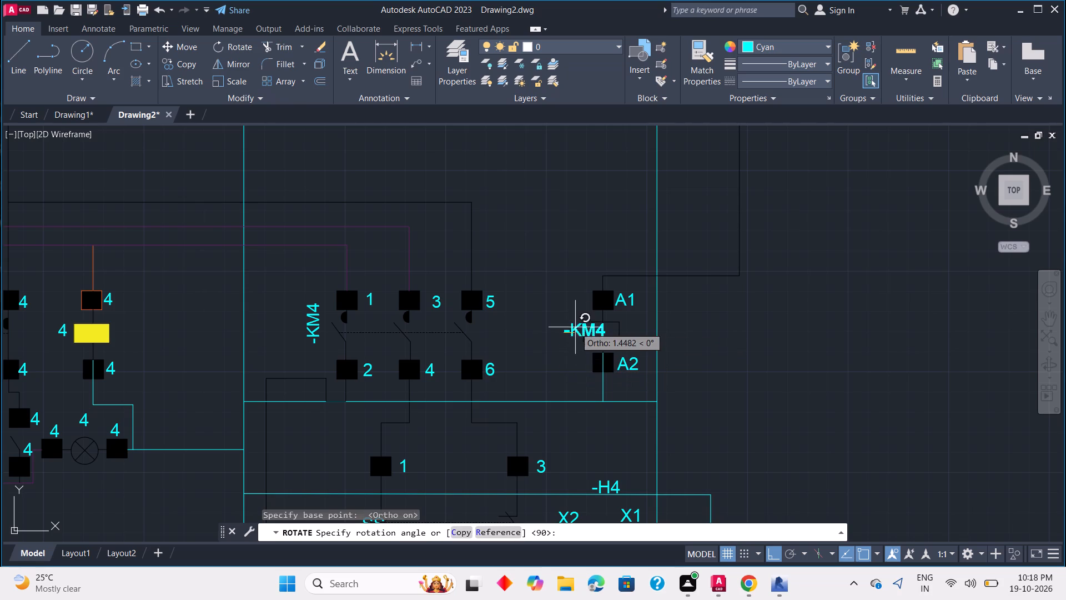
{"action": "left_click", "coordinate": [573, 317]}
With Ortho off, move the vertical -KM4 label to just left of the coil rectangle between terminals A1 and A2.
{"action": "scroll", "coordinate": [573, 323], "scroll_direction": "up", "scroll_amount": 3}
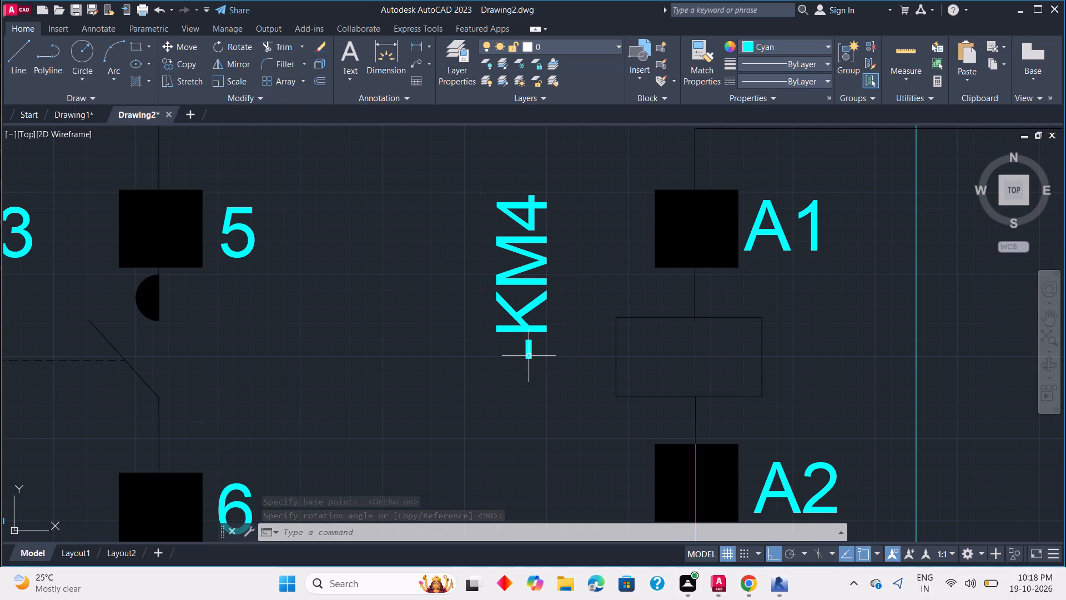
{"action": "left_click", "coordinate": [532, 354]}
{"action": "right_click", "coordinate": [541, 363]}
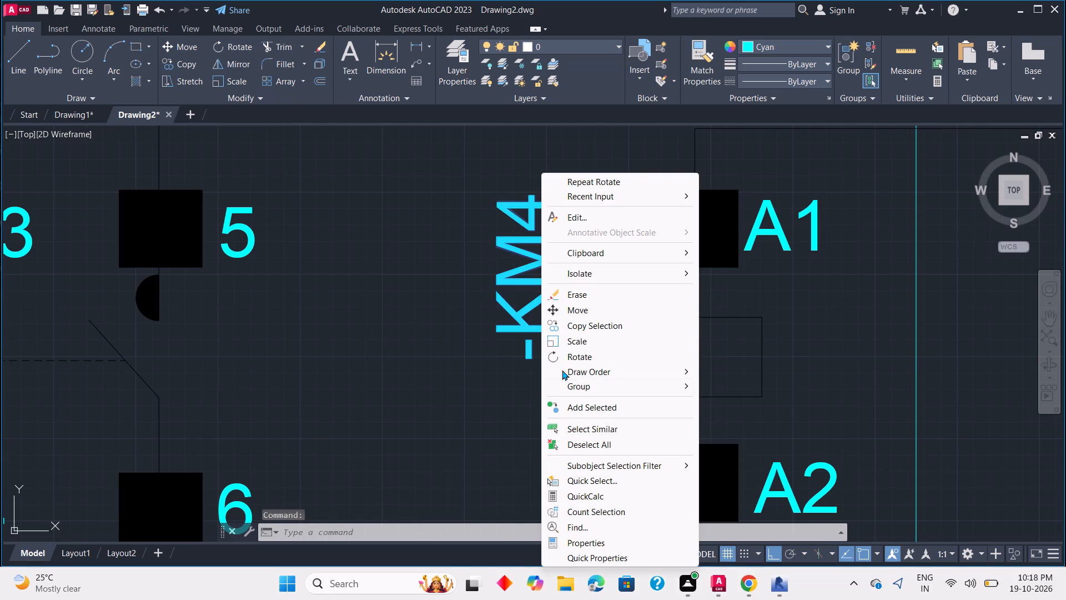
{"action": "left_click", "coordinate": [578, 312]}
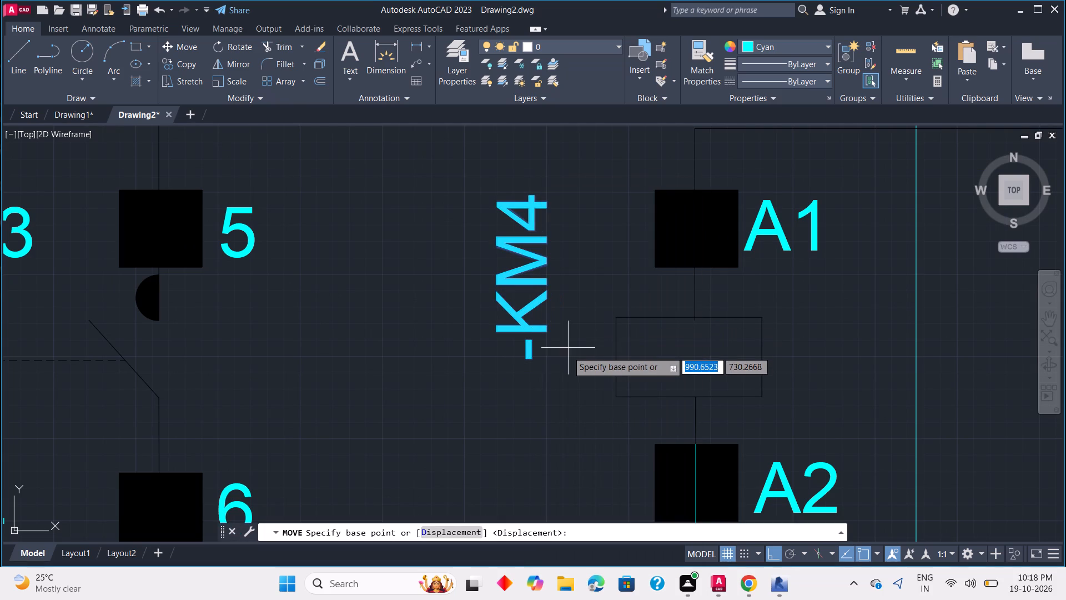
{"action": "left_click", "coordinate": [531, 360]}
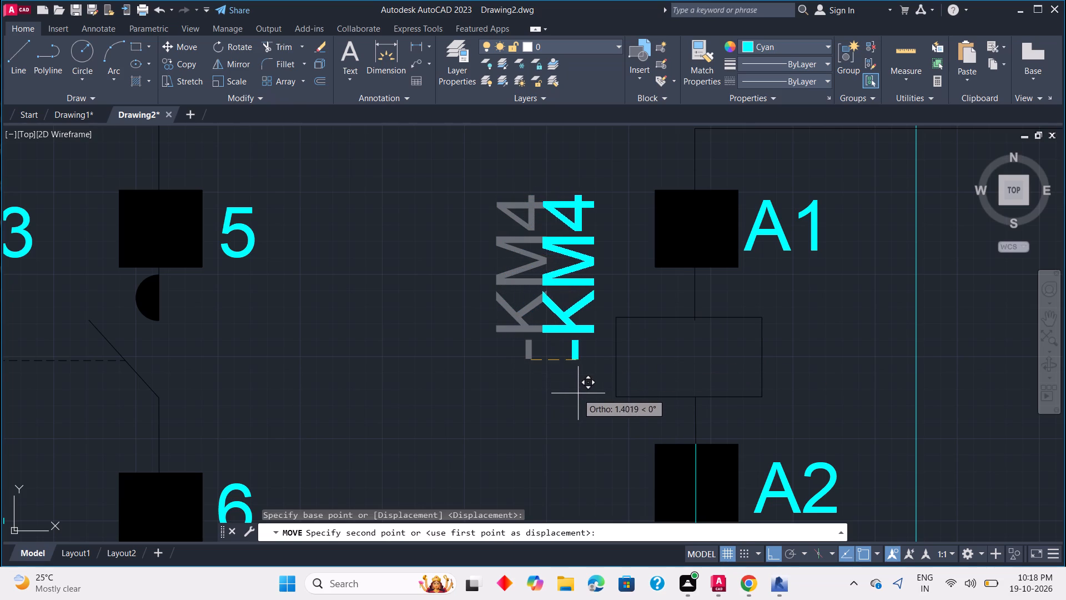
{"action": "left_click", "coordinate": [768, 547]}
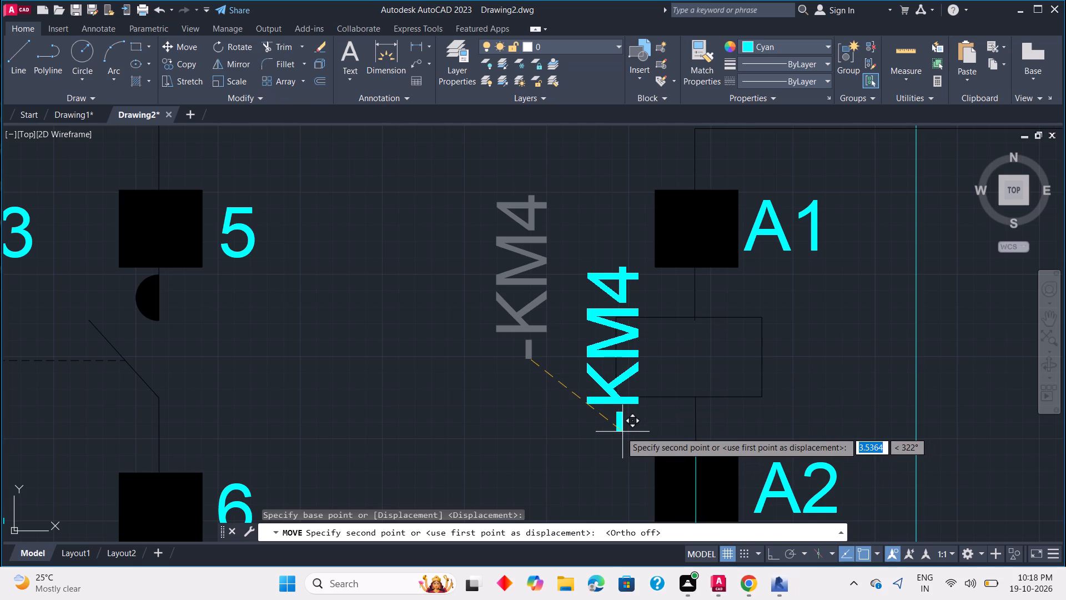
{"action": "left_click", "coordinate": [589, 424]}
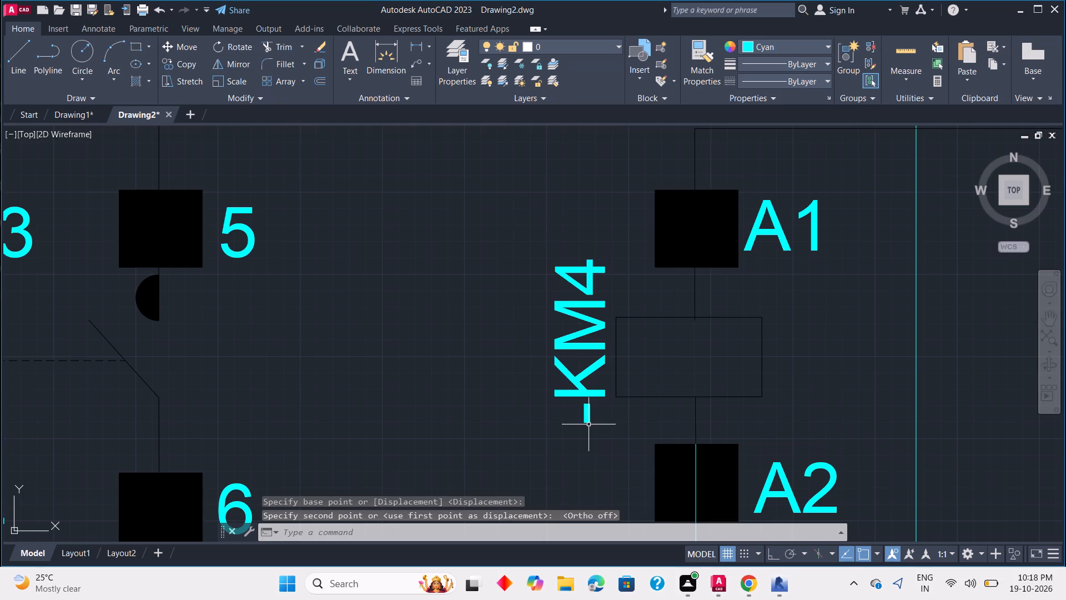
Move the X2 label of the -H4 lamp slightly left and up so it sits centred above its terminal.
{"action": "scroll", "coordinate": [557, 436], "scroll_direction": "down", "scroll_amount": 2}
{"action": "scroll", "coordinate": [473, 444], "scroll_direction": "down", "scroll_amount": 2}
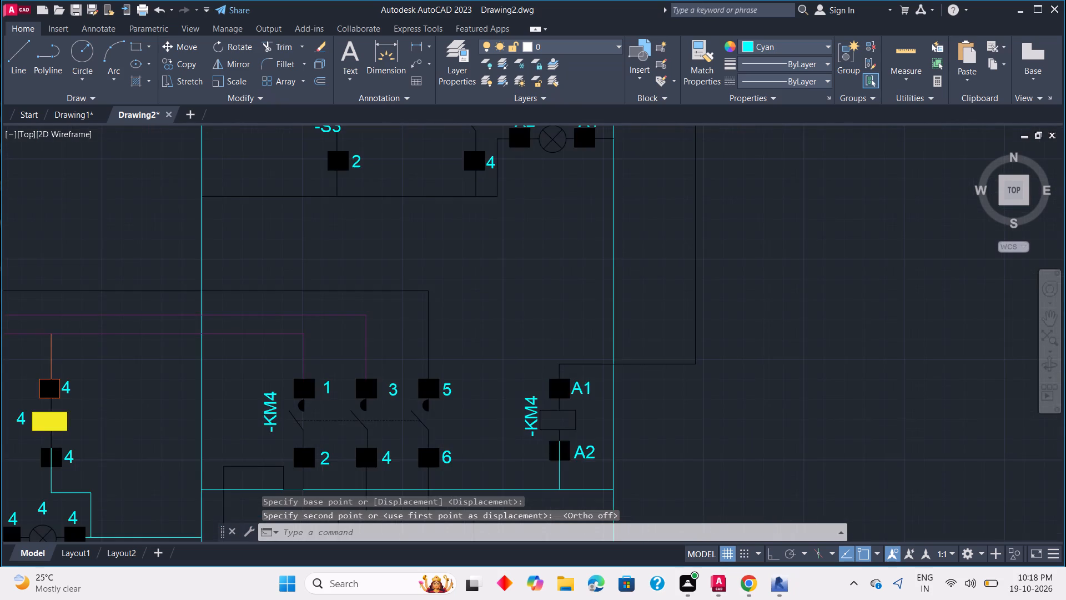
{"action": "middle_click_drag", "start_coordinate": [472, 444], "coordinate": [546, 298]}
{"action": "scroll", "coordinate": [477, 396], "scroll_direction": "up", "scroll_amount": 2}
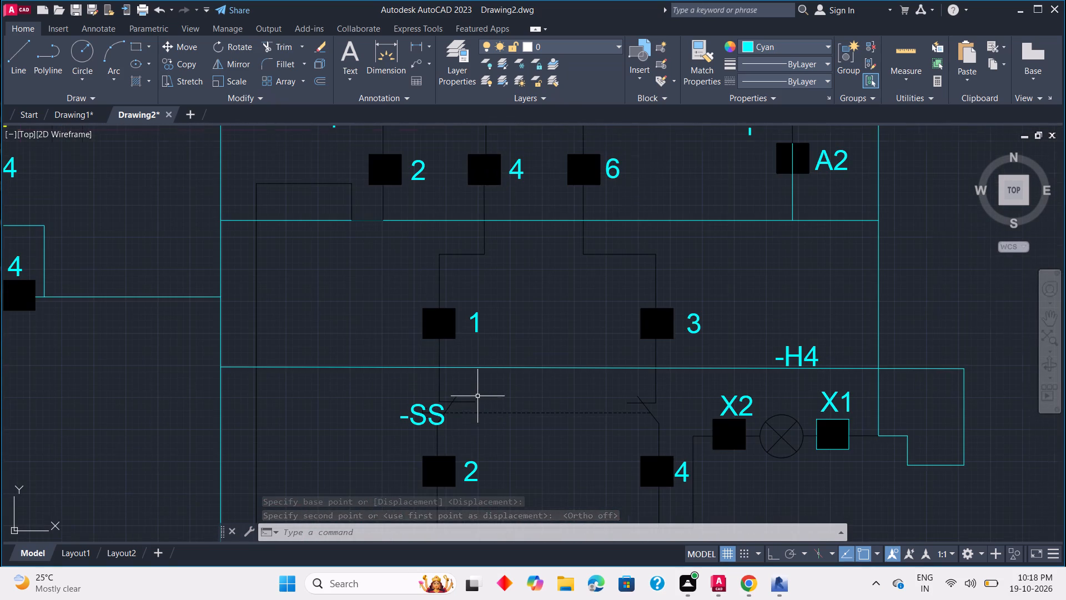
{"action": "middle_click_drag", "start_coordinate": [510, 371], "coordinate": [523, 348]}
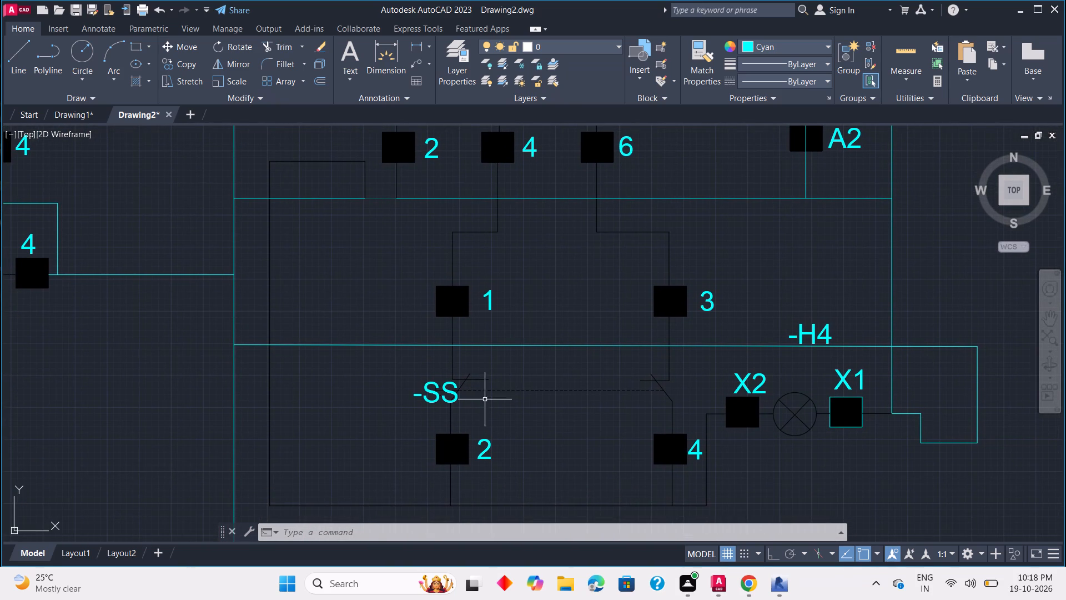
{"action": "scroll", "coordinate": [480, 404], "scroll_direction": "up", "scroll_amount": 1}
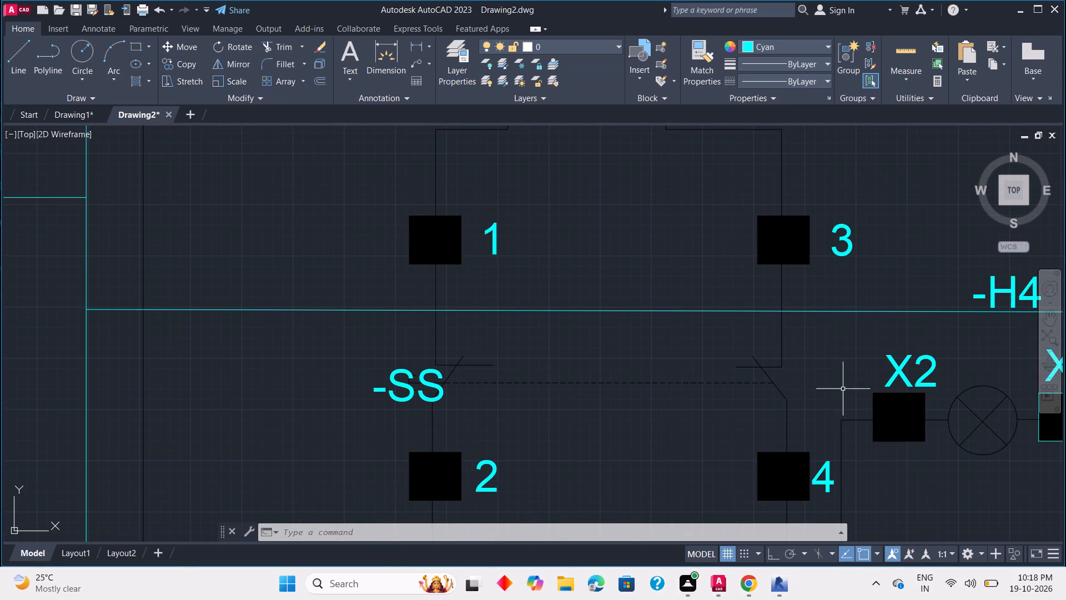
{"action": "left_click", "coordinate": [898, 364]}
{"action": "left_click", "coordinate": [886, 387]}
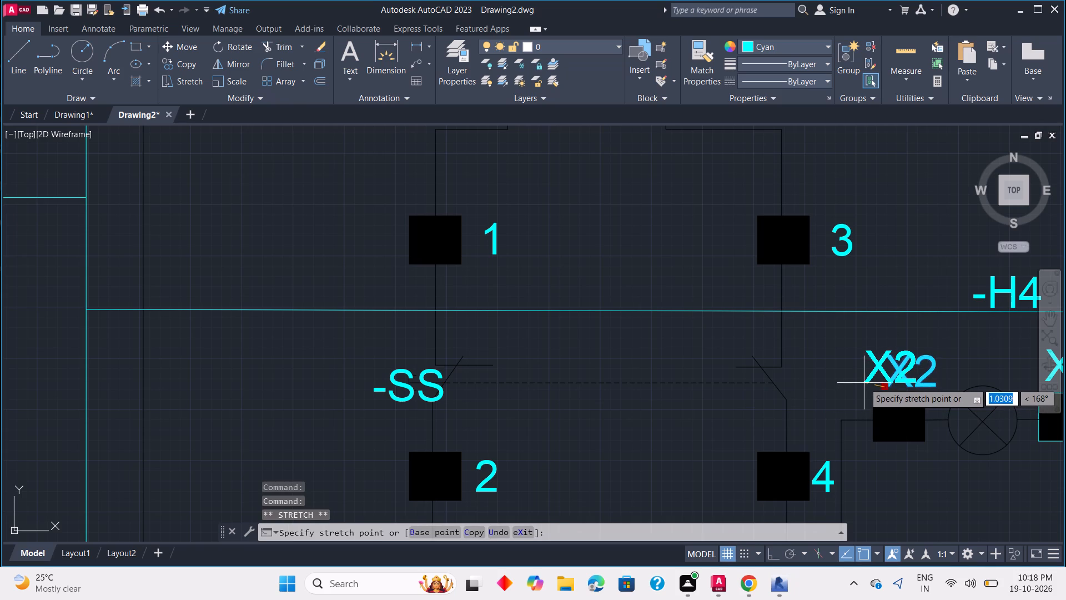
{"action": "left_click", "coordinate": [866, 382]}
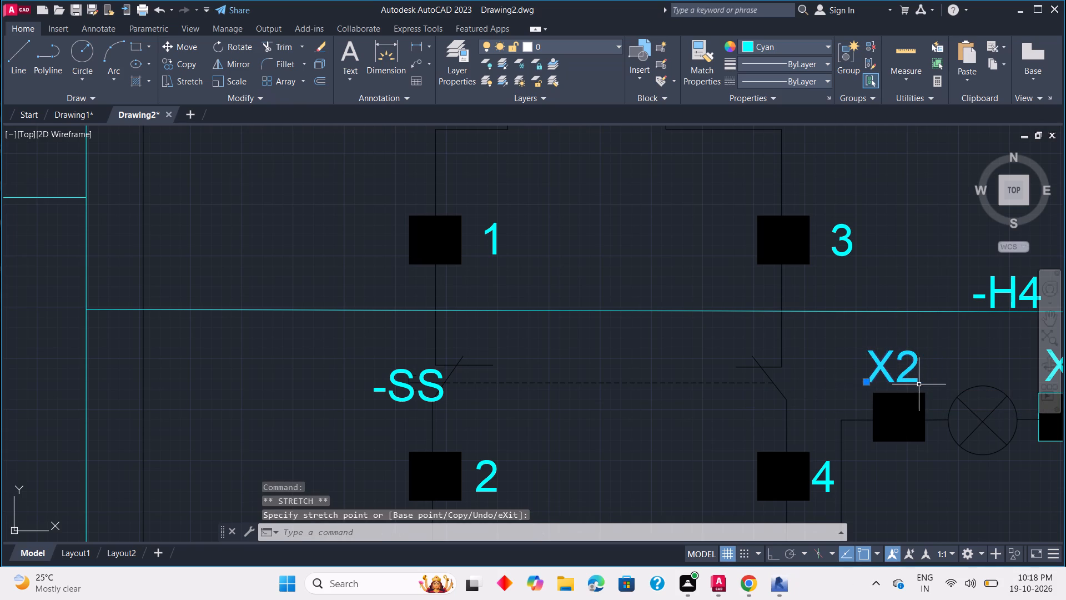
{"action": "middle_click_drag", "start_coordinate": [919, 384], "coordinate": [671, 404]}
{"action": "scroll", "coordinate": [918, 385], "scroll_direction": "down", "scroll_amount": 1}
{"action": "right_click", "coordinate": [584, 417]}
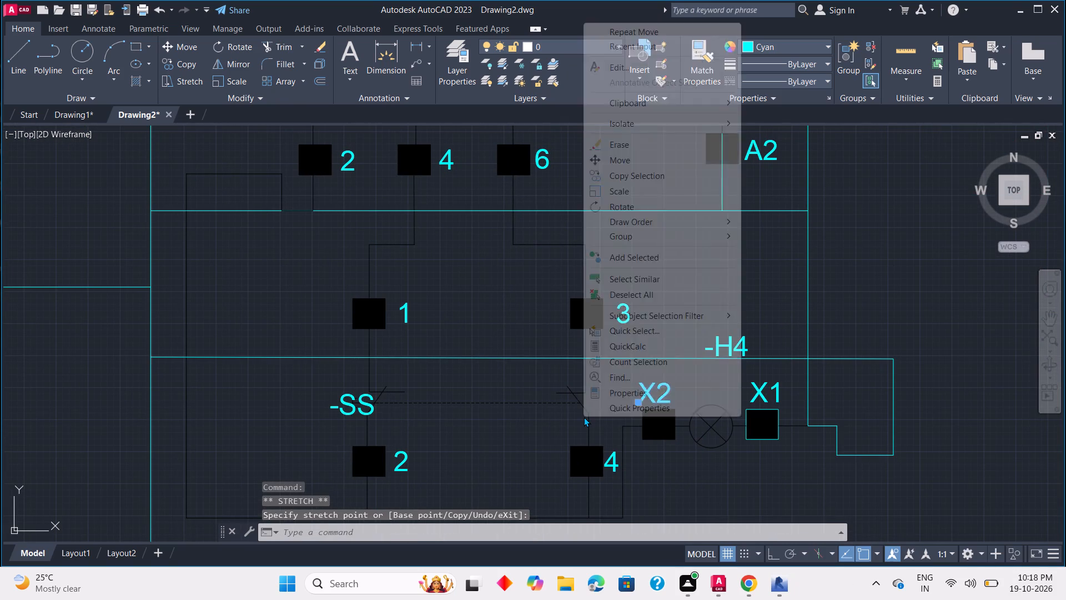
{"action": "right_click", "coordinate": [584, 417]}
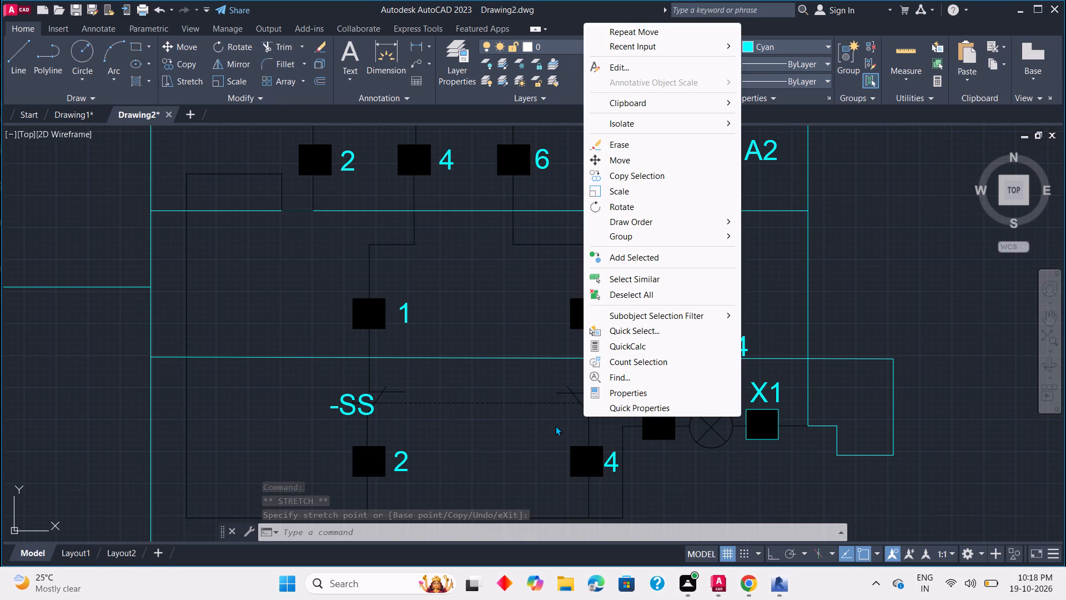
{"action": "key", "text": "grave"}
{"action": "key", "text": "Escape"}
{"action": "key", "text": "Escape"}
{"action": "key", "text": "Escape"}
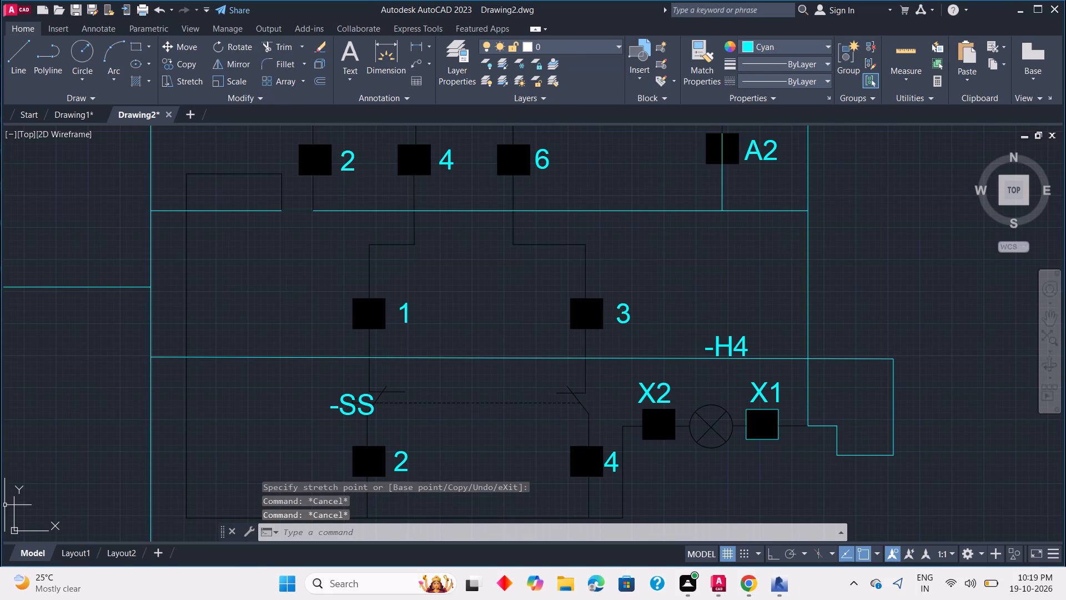
Rotate the -SS label of the lower right selector switch 90° counterclockwise about the start of its text, using Ortho.
{"action": "left_click", "coordinate": [343, 404]}
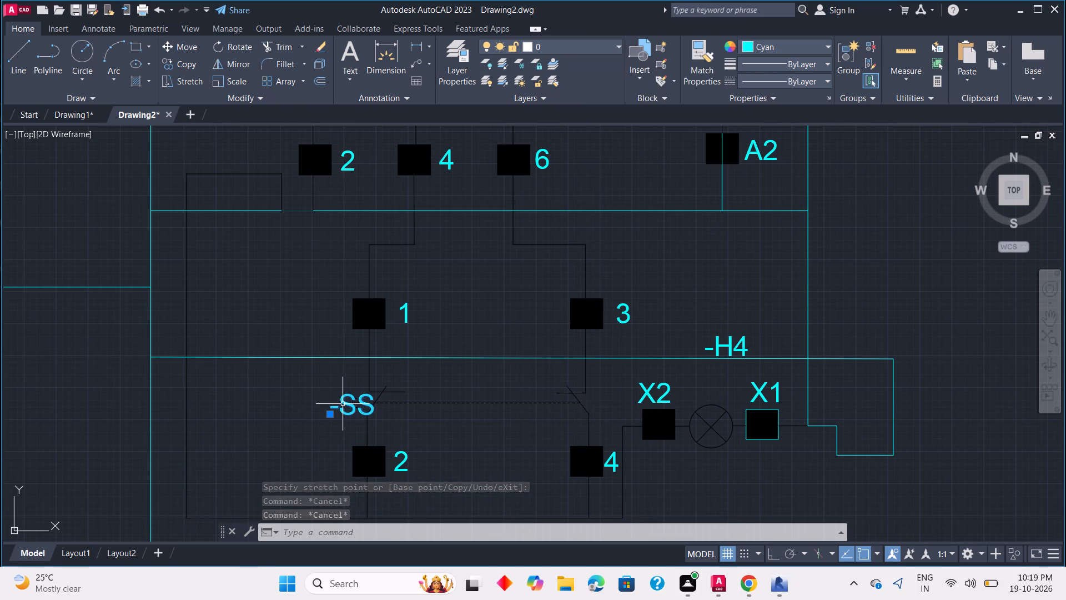
{"action": "right_click", "coordinate": [348, 420]}
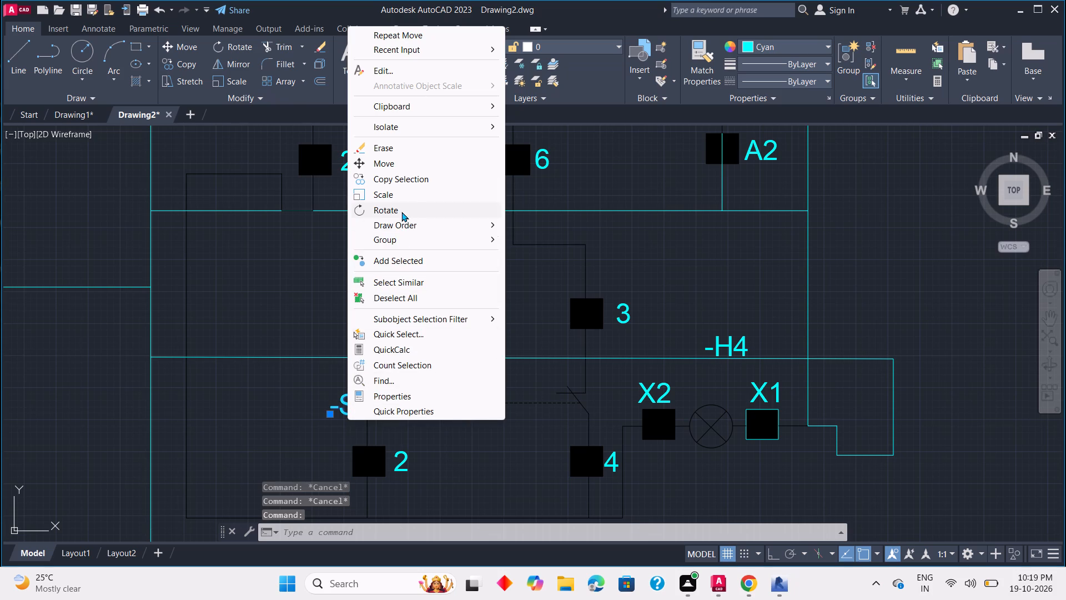
{"action": "left_click", "coordinate": [401, 212]}
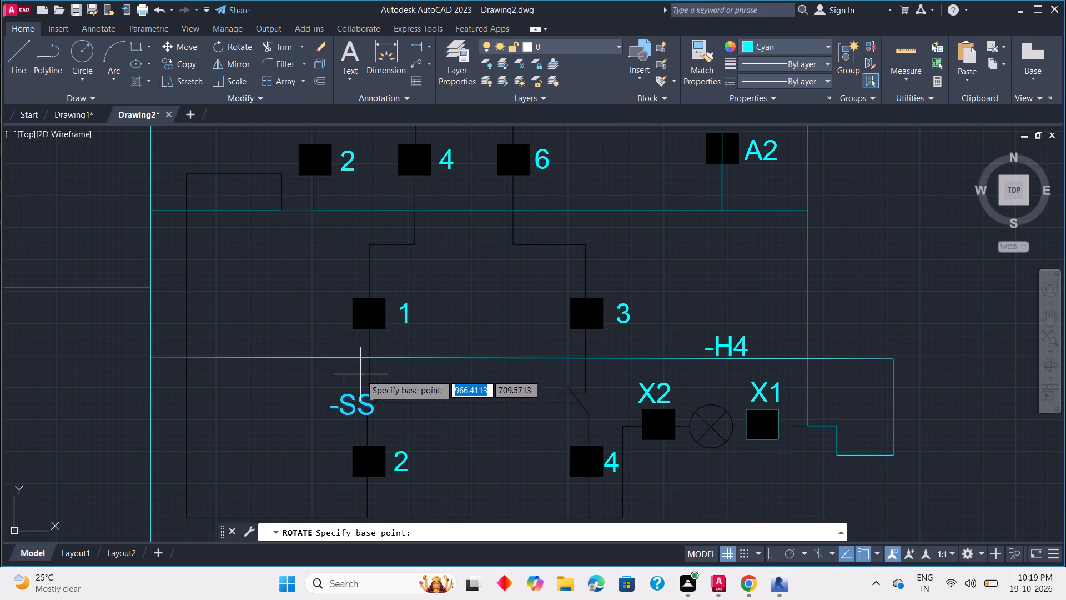
{"action": "left_click", "coordinate": [332, 408]}
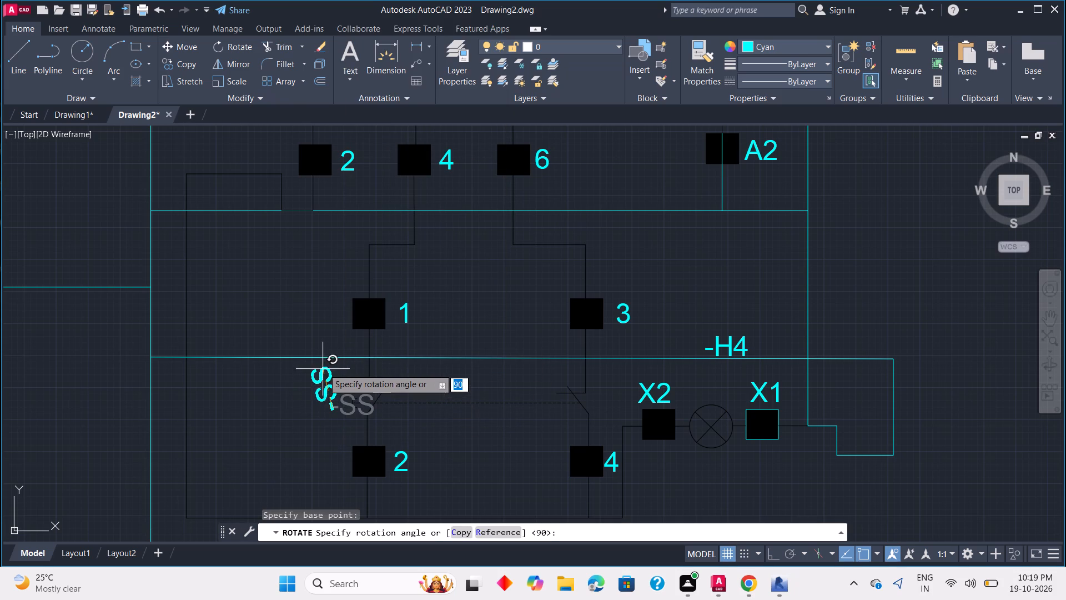
{"action": "left_click", "coordinate": [776, 549]}
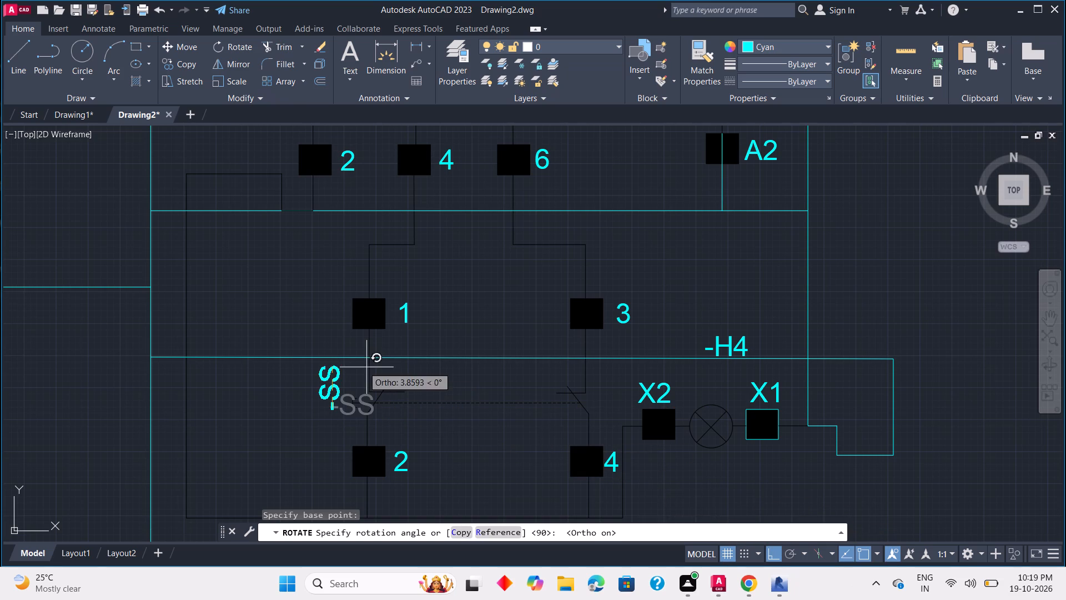
{"action": "left_click", "coordinate": [293, 330]}
Move the vertical -SS label slightly straight down so it sits centred beside the end of the switch's dashed linkage line.
{"action": "scroll", "coordinate": [333, 395], "scroll_direction": "up", "scroll_amount": 2}
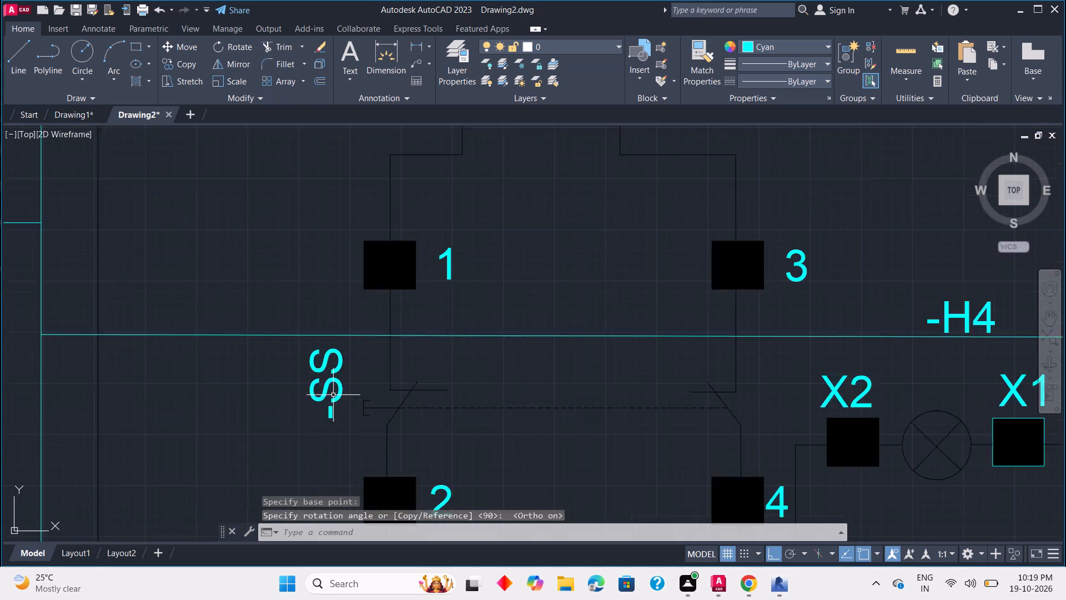
{"action": "scroll", "coordinate": [333, 395], "scroll_direction": "up", "scroll_amount": 1}
{"action": "left_click", "coordinate": [335, 411]}
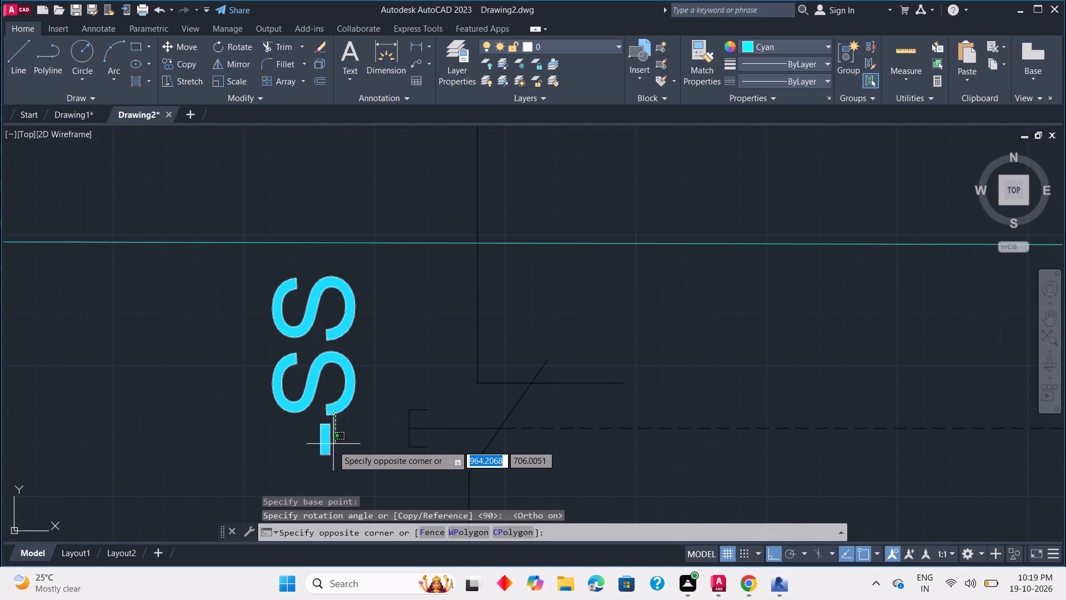
{"action": "scroll", "coordinate": [327, 459], "scroll_direction": "down", "scroll_amount": 3}
{"action": "left_click", "coordinate": [327, 459]}
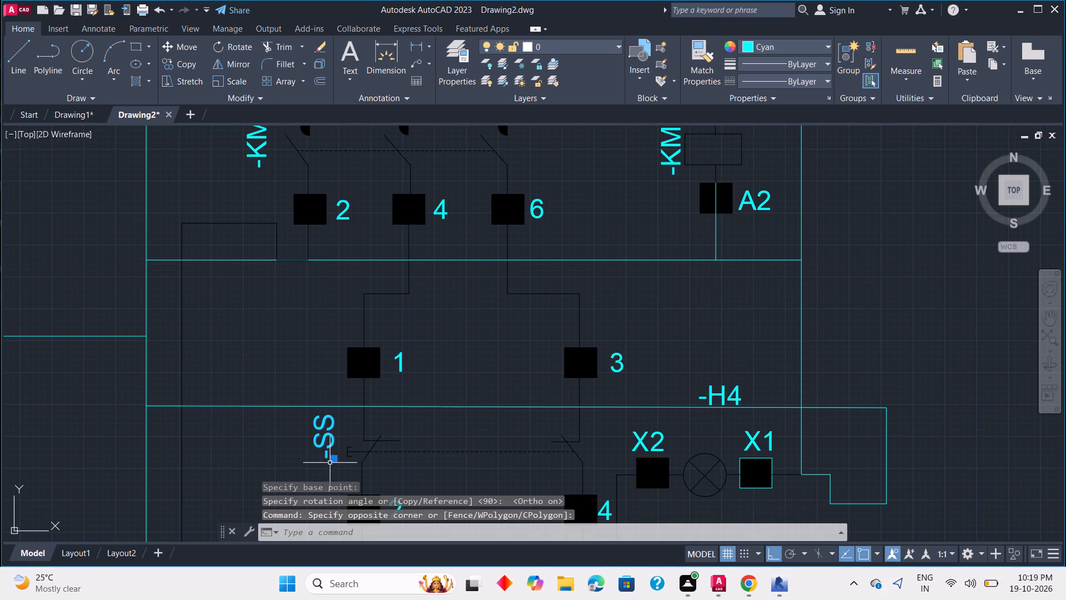
{"action": "left_click", "coordinate": [334, 462]}
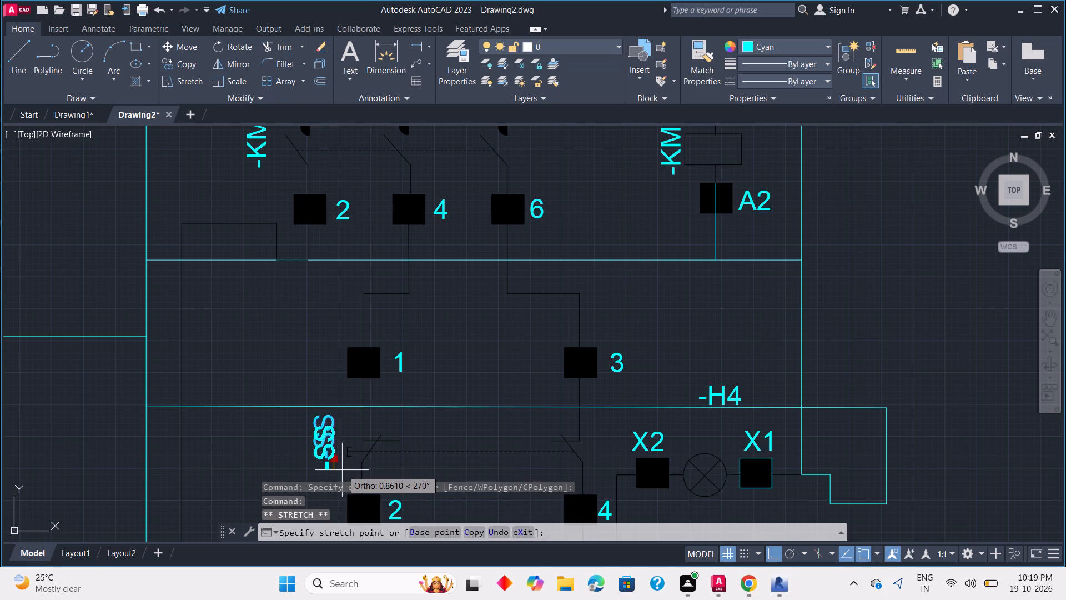
{"action": "left_click", "coordinate": [344, 472]}
{"action": "left_click", "coordinate": [307, 367]}
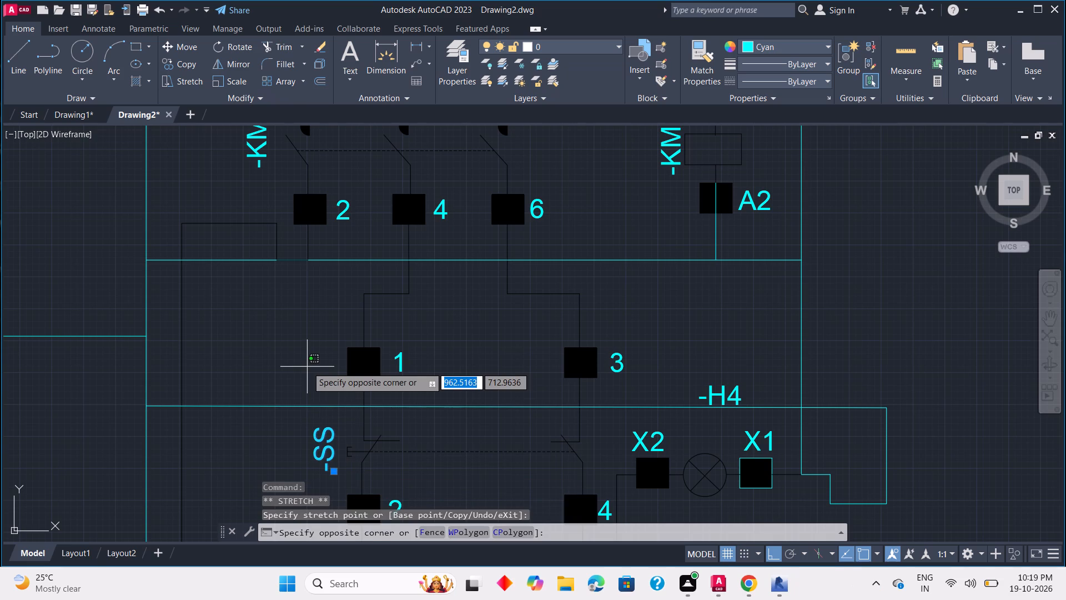
{"action": "key", "text": "grave"}
{"action": "key", "text": "Escape"}
{"action": "key", "text": "grave"}
{"action": "key", "text": "Escape"}
{"action": "key", "text": "Escape"}
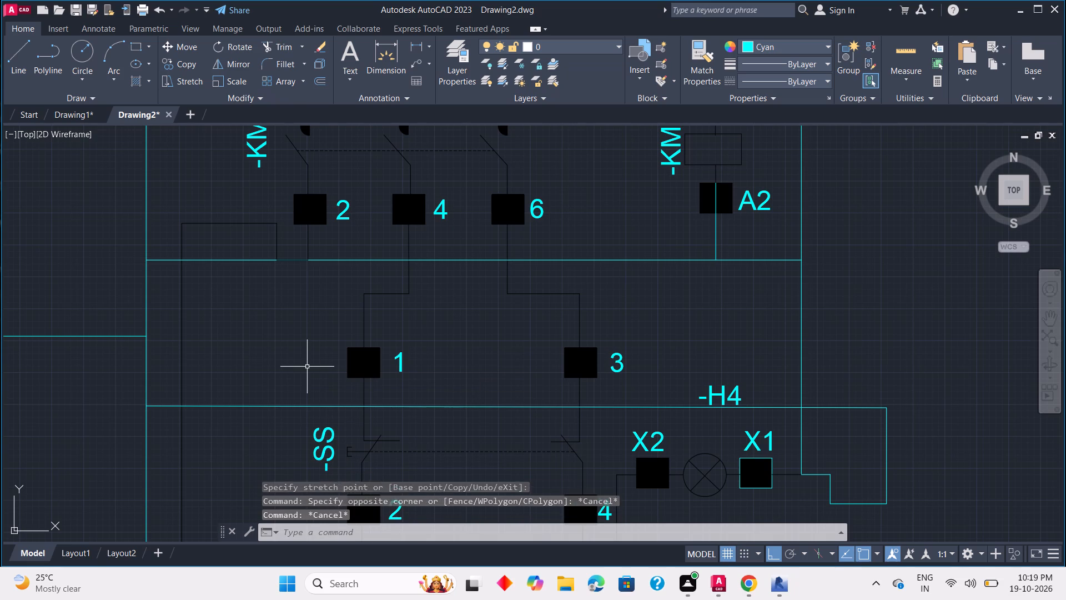
{"action": "key", "text": "Escape"}
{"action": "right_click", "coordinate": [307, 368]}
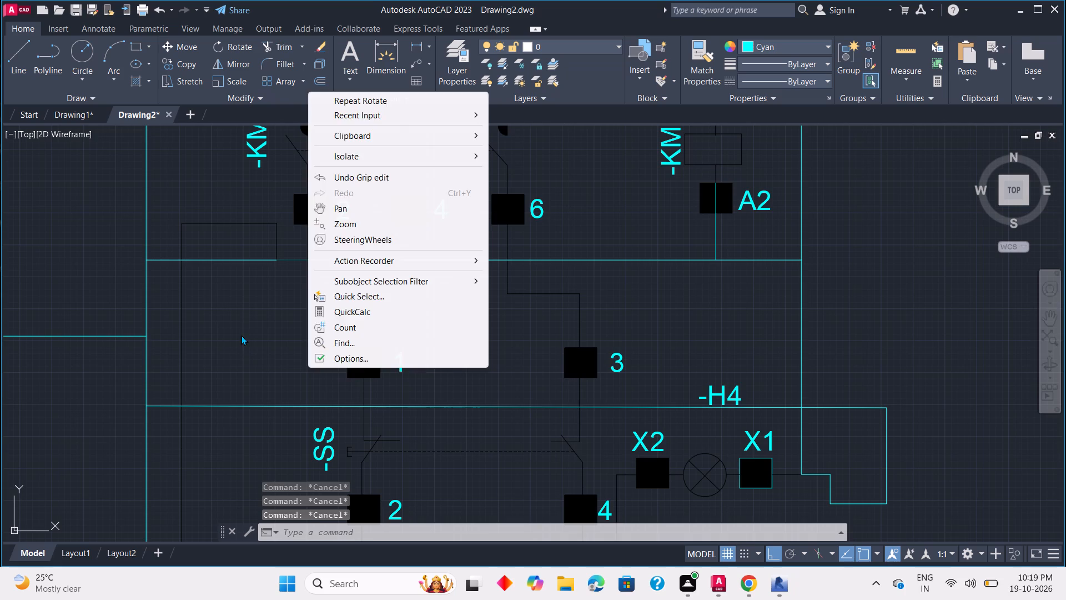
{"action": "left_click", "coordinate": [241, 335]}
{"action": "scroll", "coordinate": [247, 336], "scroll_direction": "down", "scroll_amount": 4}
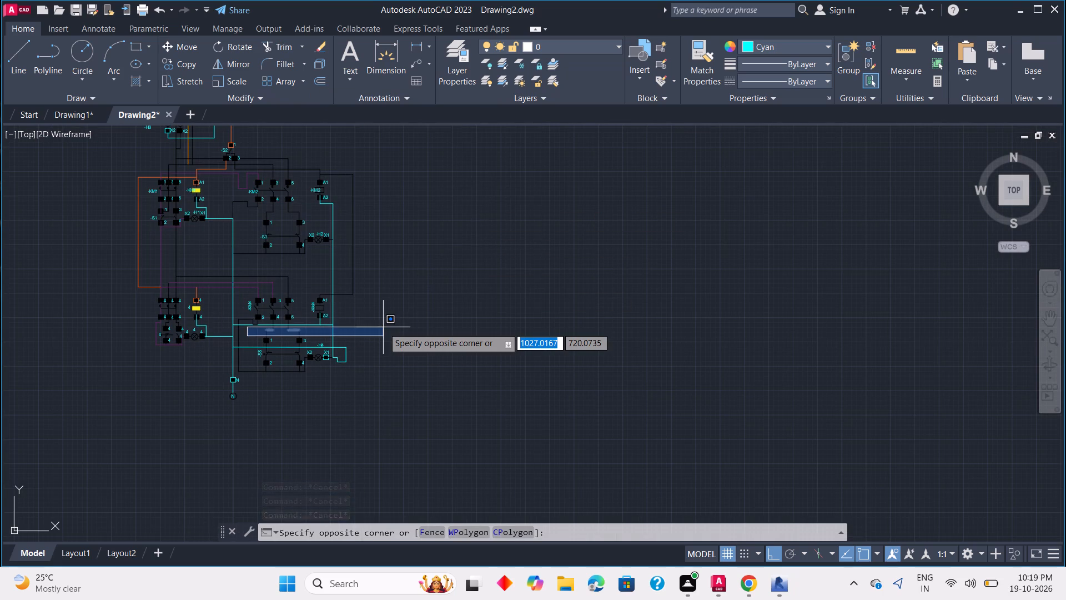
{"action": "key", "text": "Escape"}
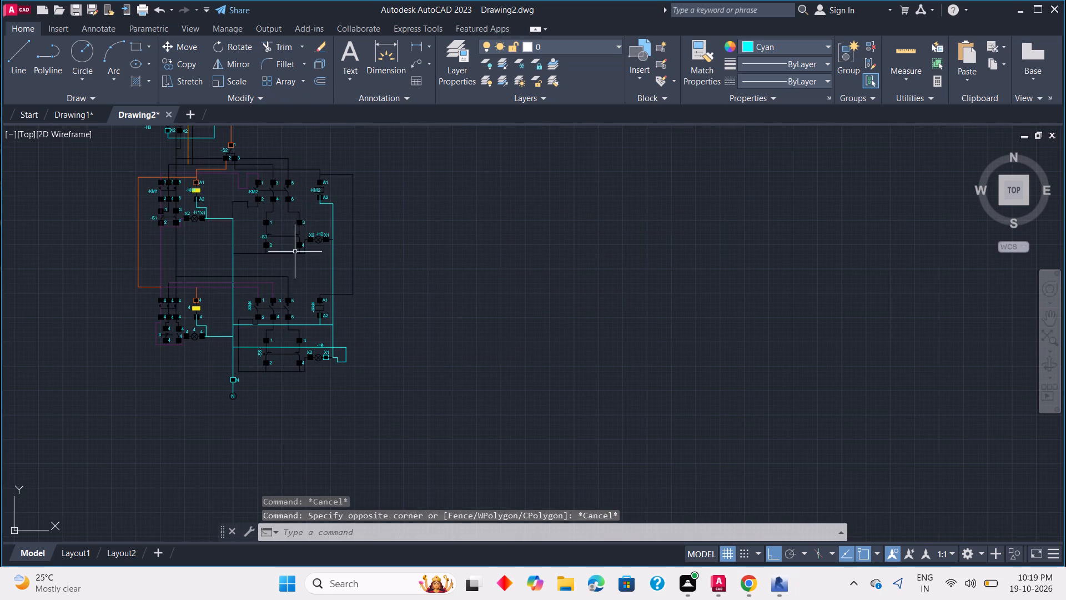
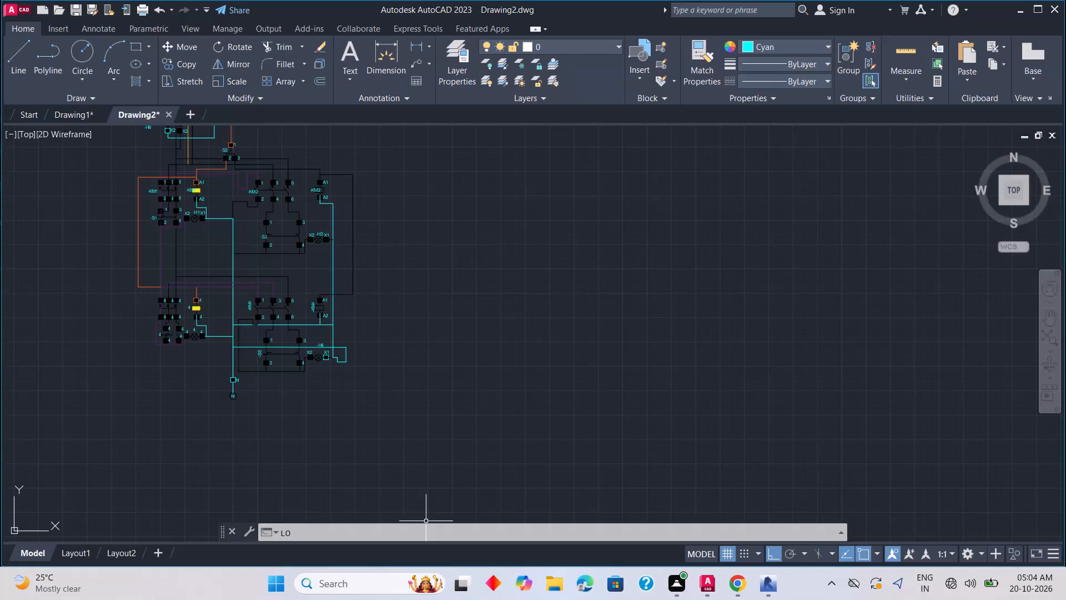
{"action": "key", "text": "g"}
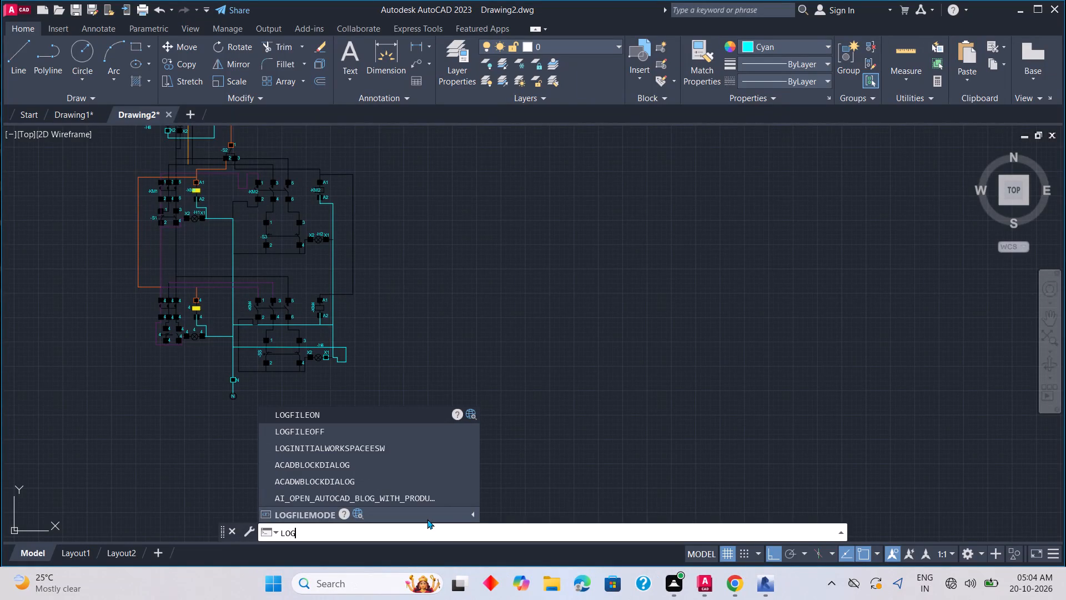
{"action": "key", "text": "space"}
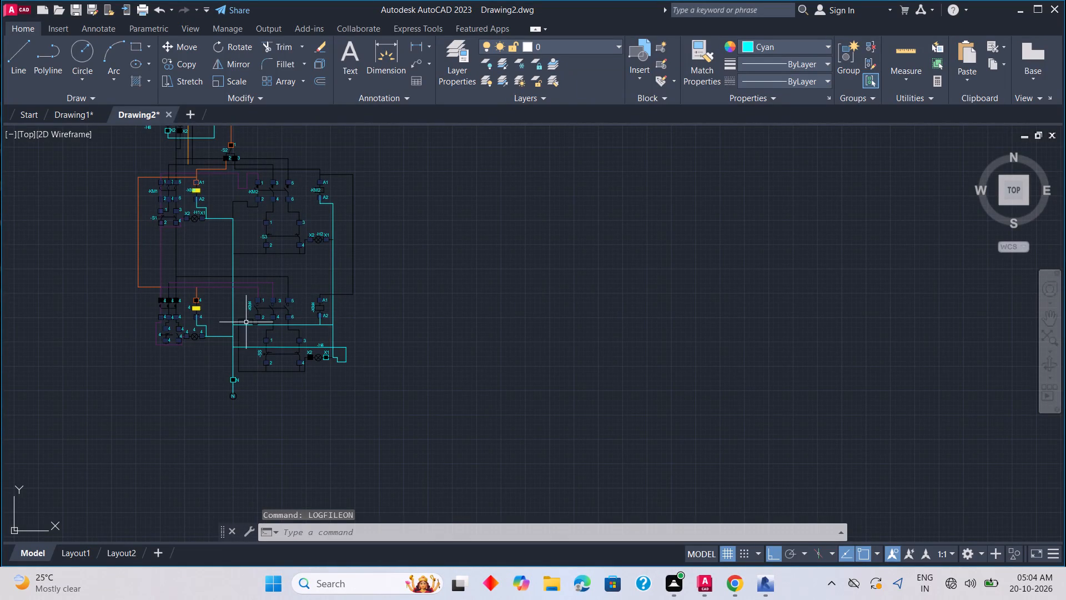
In the lower left circuit, replace the 4 label beside the yellow coil rectangle with -KM3.
{"action": "middle_click_drag", "start_coordinate": [204, 325], "coordinate": [411, 364]}
{"action": "scroll", "coordinate": [361, 377], "scroll_direction": "up", "scroll_amount": 2}
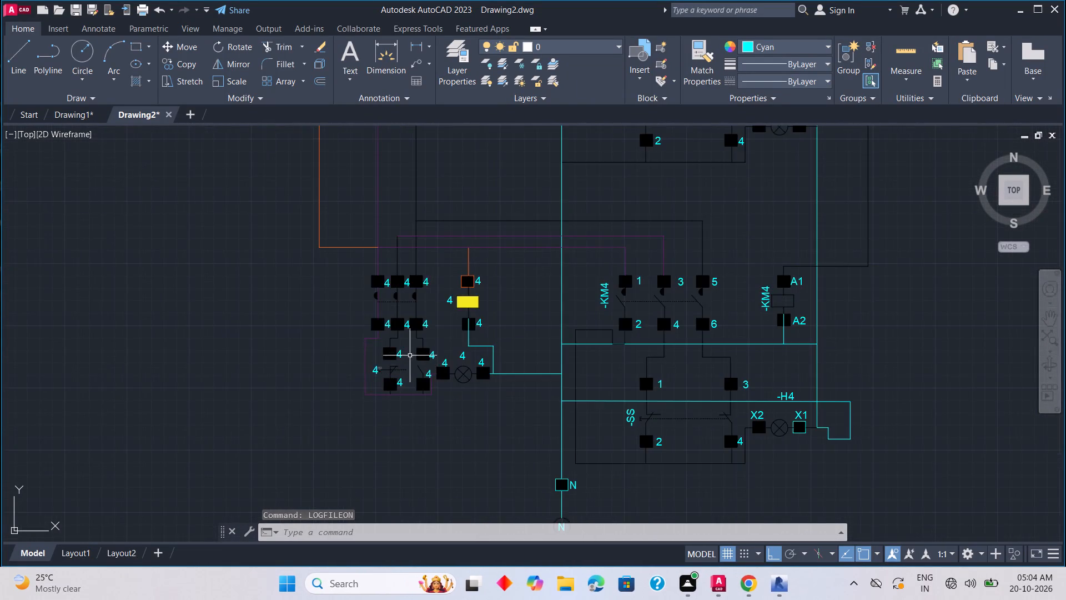
{"action": "scroll", "coordinate": [412, 354], "scroll_direction": "up", "scroll_amount": 1}
{"action": "middle_click_drag", "start_coordinate": [413, 354], "coordinate": [423, 383]}
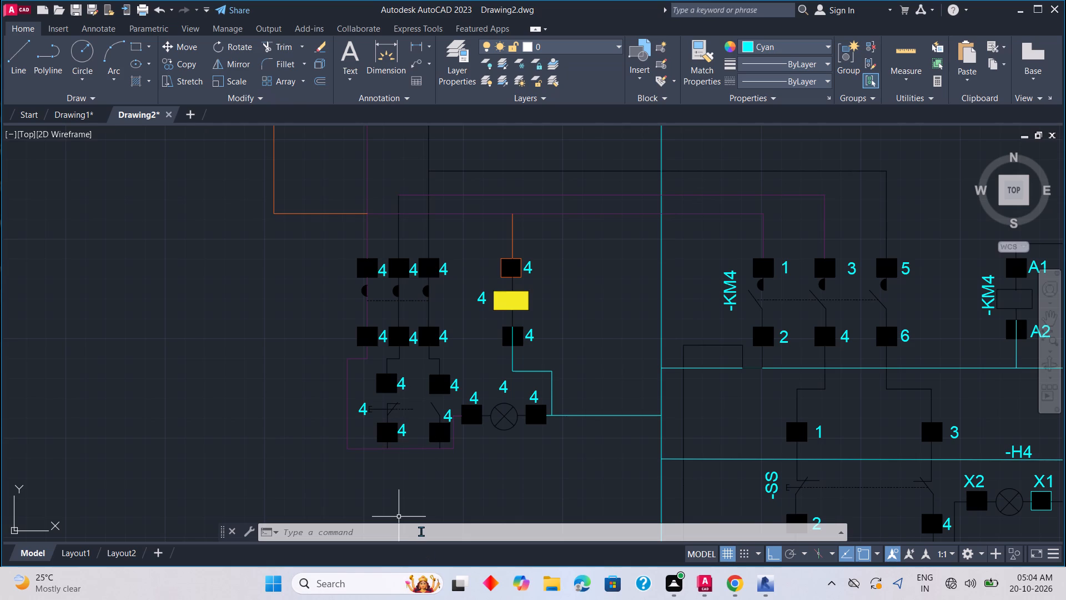
{"action": "scroll", "coordinate": [388, 286], "scroll_direction": "down", "scroll_amount": 3}
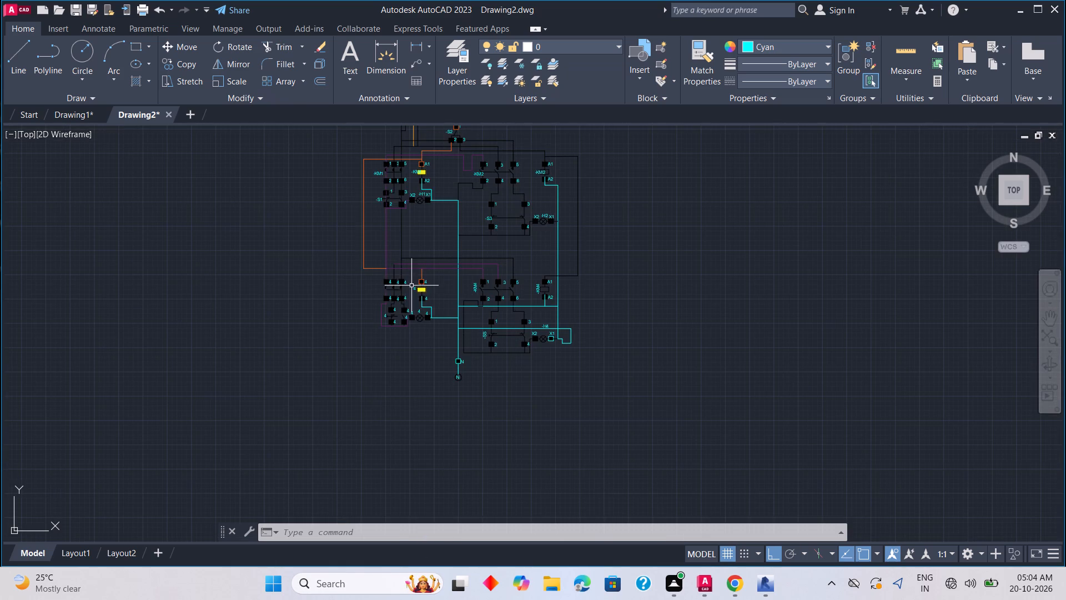
{"action": "middle_click_drag", "start_coordinate": [425, 279], "coordinate": [447, 324]}
{"action": "scroll", "coordinate": [439, 347], "scroll_direction": "up", "scroll_amount": 6}
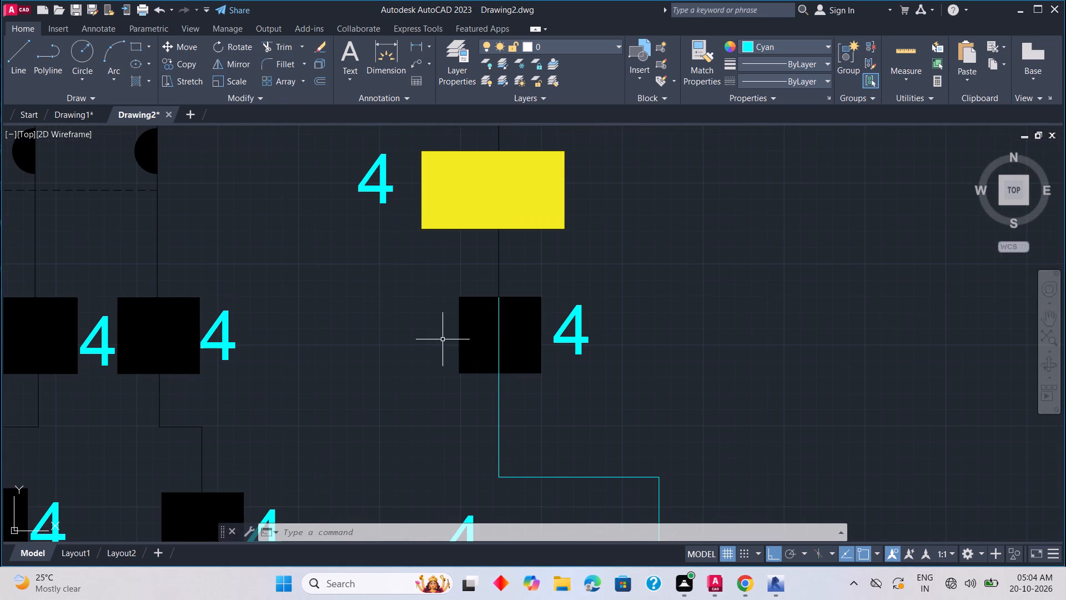
{"action": "middle_click_drag", "start_coordinate": [446, 338], "coordinate": [463, 376]}
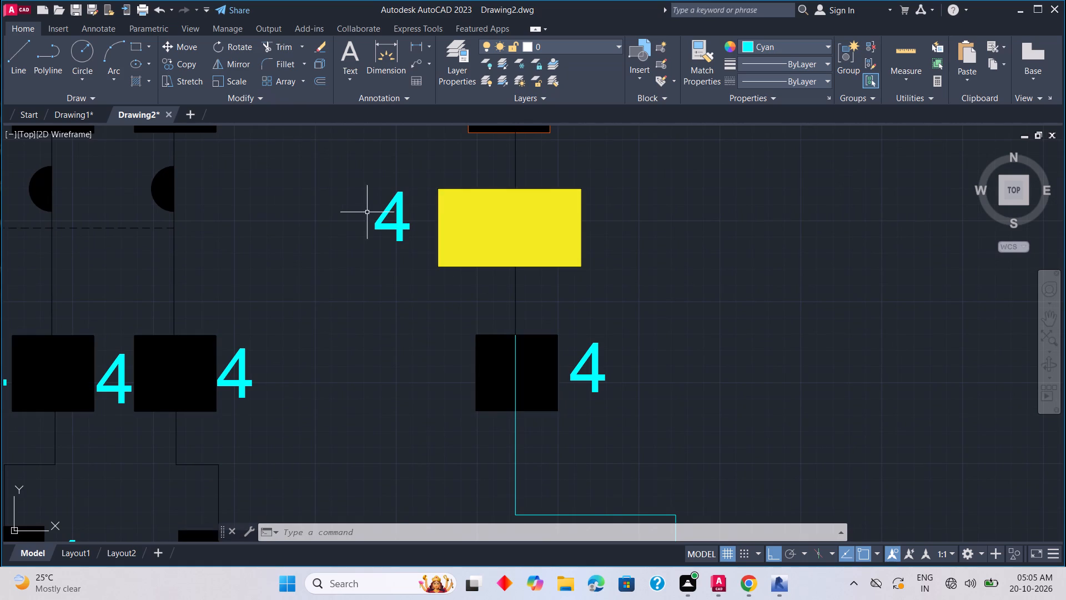
{"action": "triple_click", "coordinate": [404, 223]}
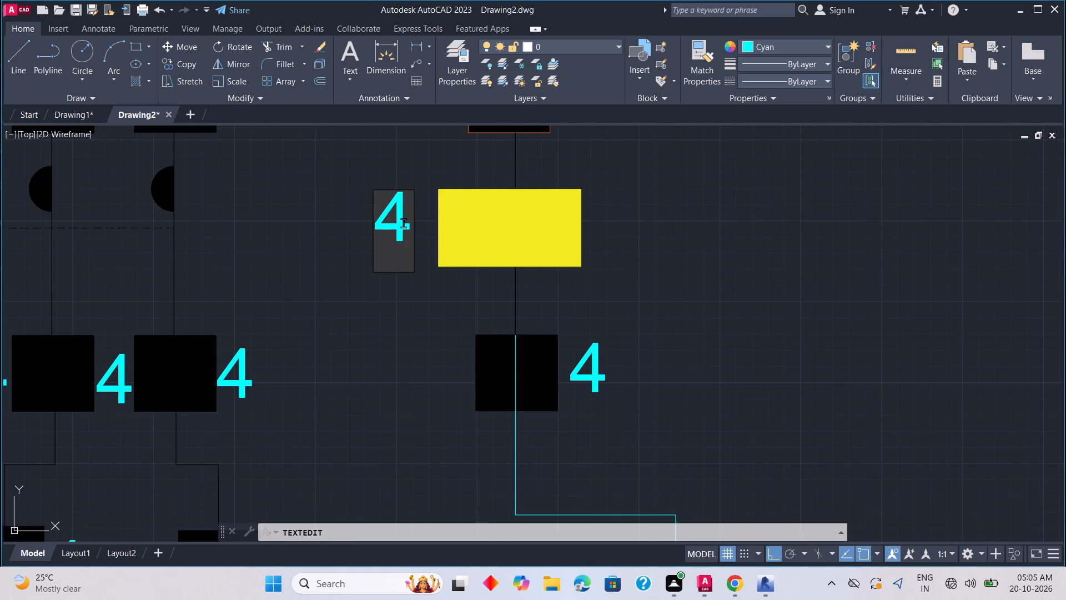
{"action": "key", "text": "BackSpace"}
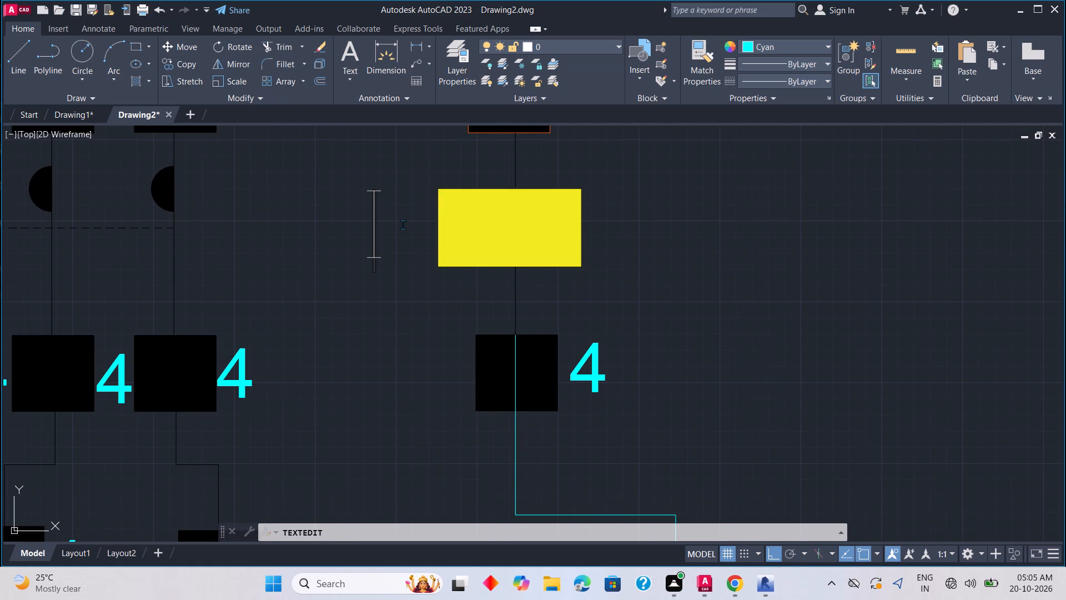
{"action": "key", "text": "minus"}
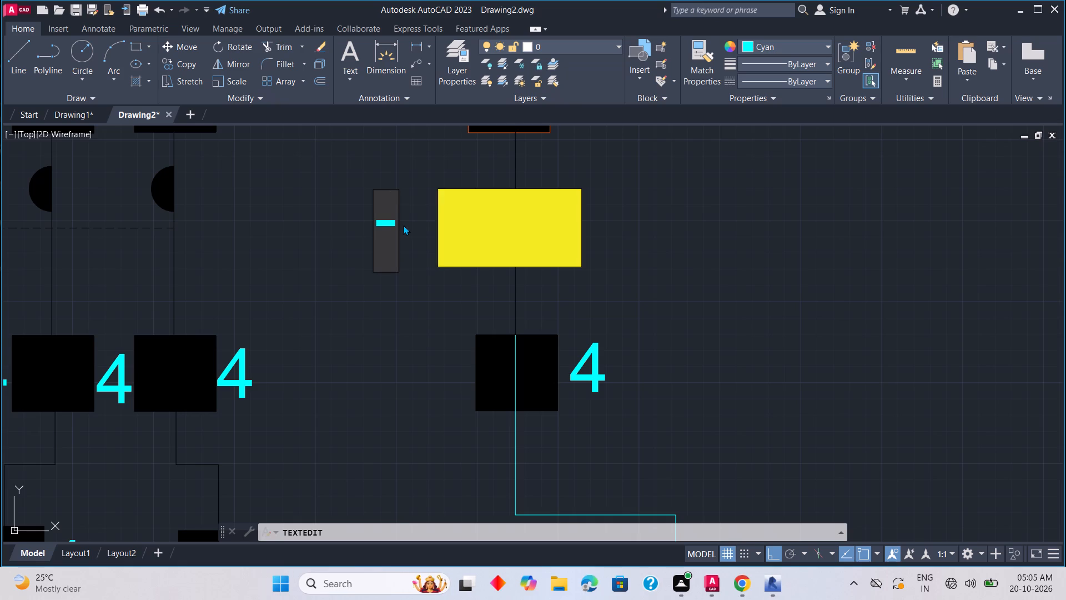
{"action": "type", "text": "KM"}
{"action": "key", "text": "3"}
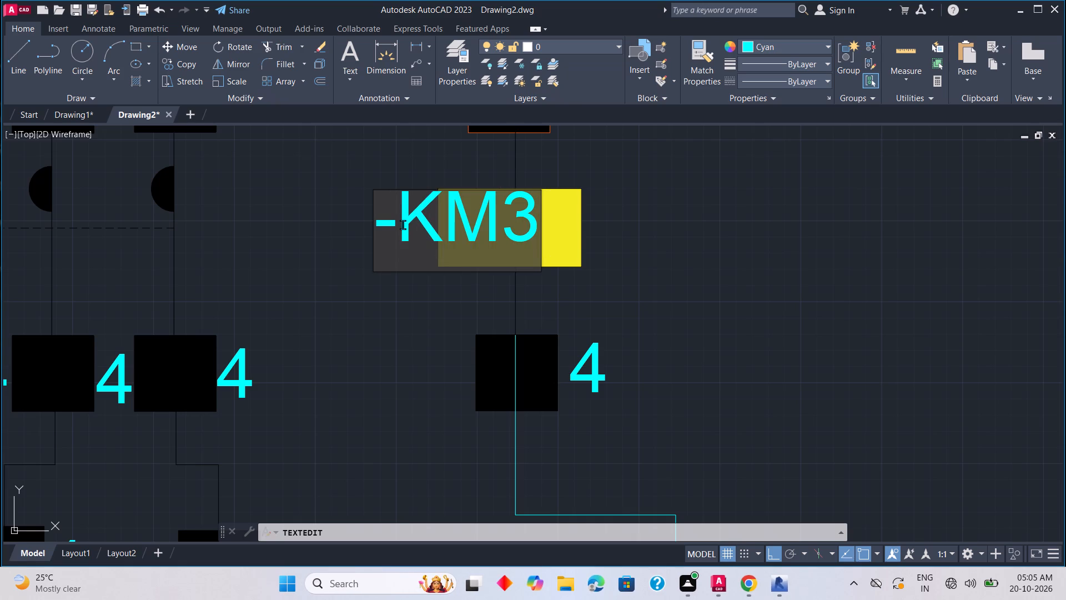
{"action": "left_click", "coordinate": [446, 405]}
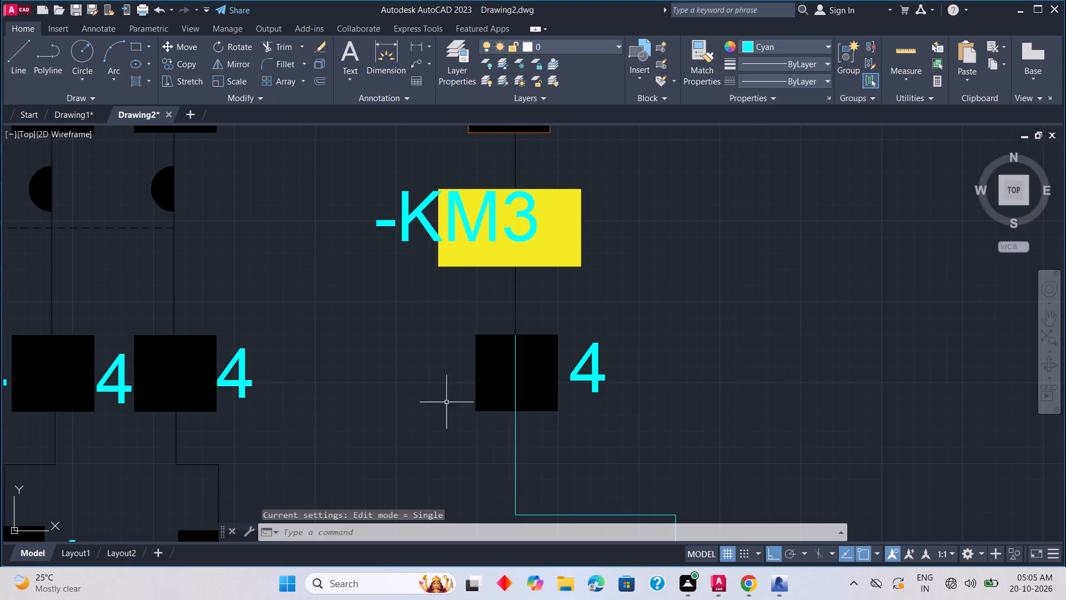
Relabel the yellow coil's lower terminal as A2 and its upper terminal as A1.
{"action": "double_click", "coordinate": [600, 367]}
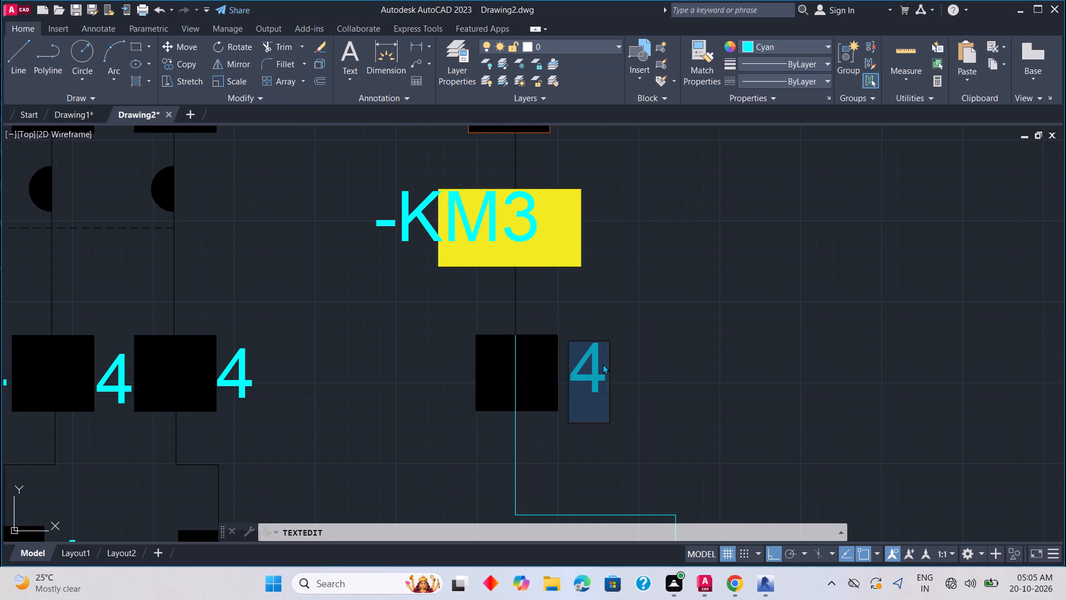
{"action": "type", "text": "A2"}
{"action": "left_click", "coordinate": [619, 224]}
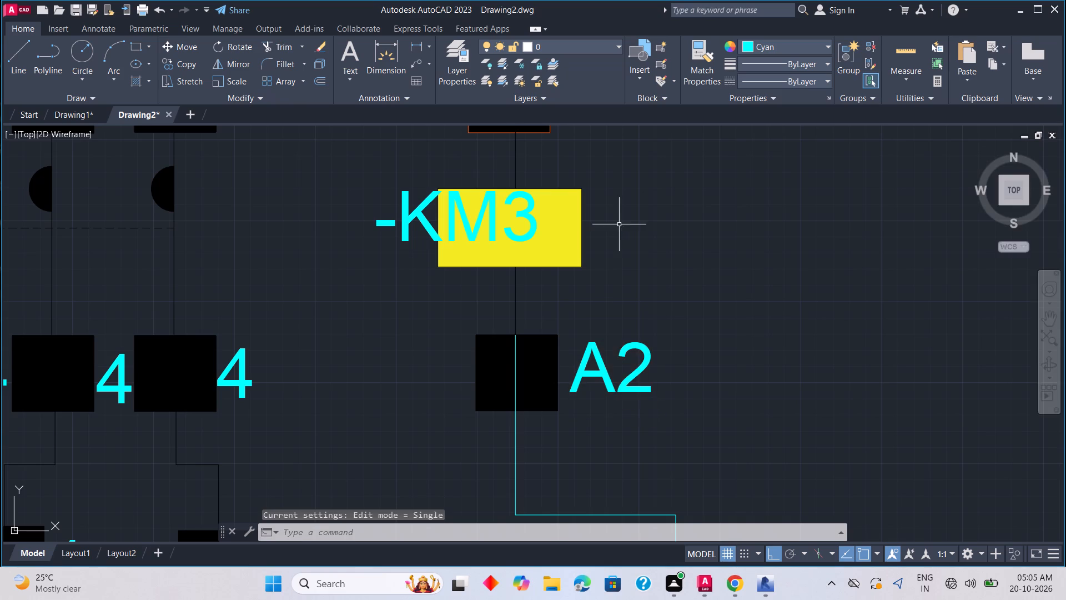
{"action": "right_click_drag", "start_coordinate": [630, 221], "coordinate": [632, 353]}
{"action": "middle_click_drag", "start_coordinate": [630, 221], "coordinate": [632, 353]}
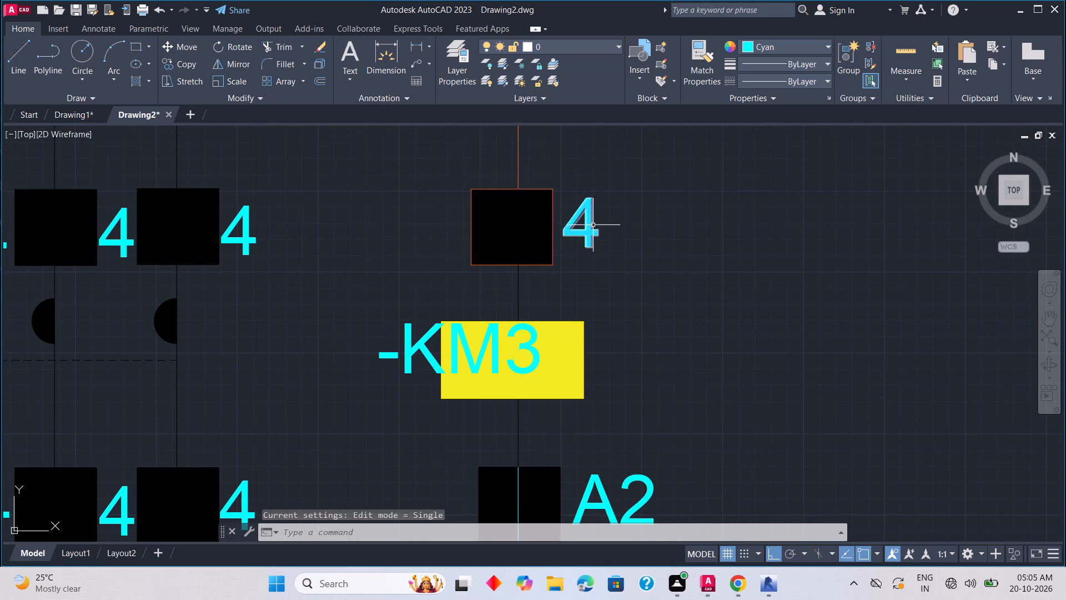
{"action": "double_click", "coordinate": [593, 225]}
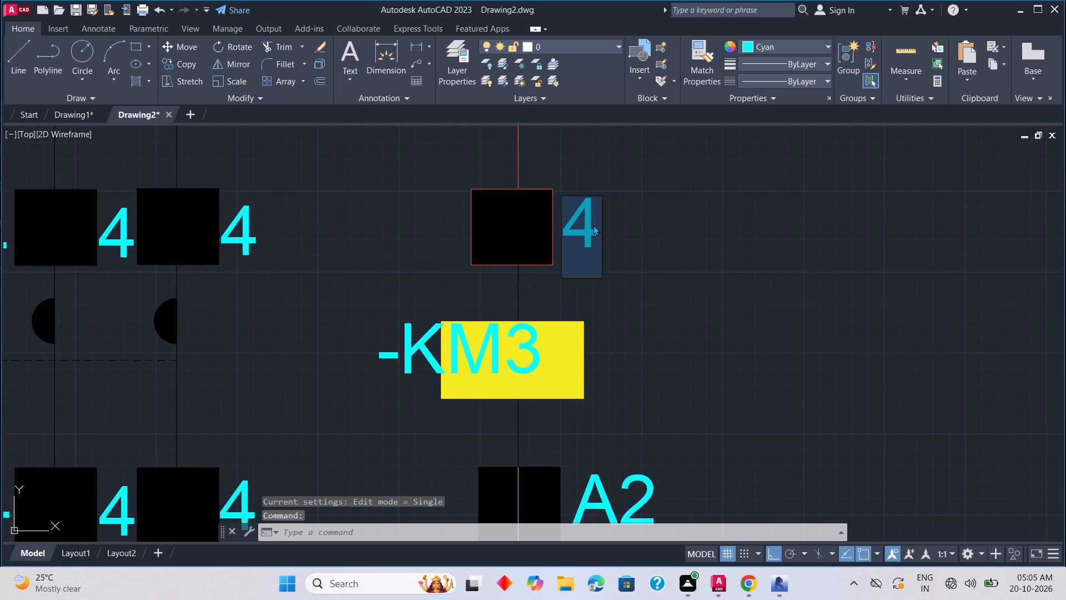
{"action": "type", "text": "A1"}
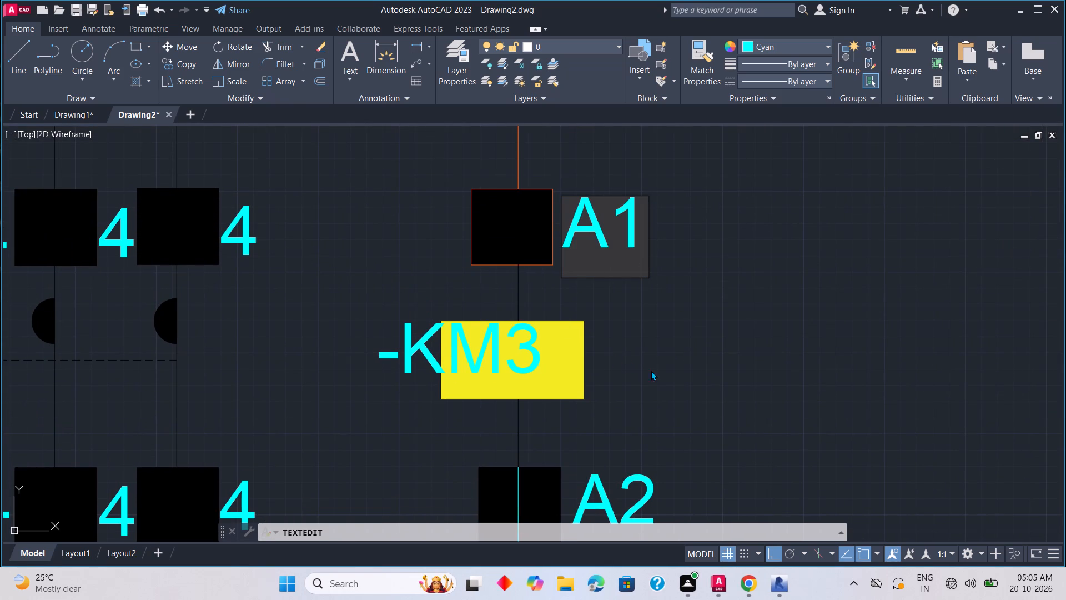
{"action": "left_click", "coordinate": [651, 371]}
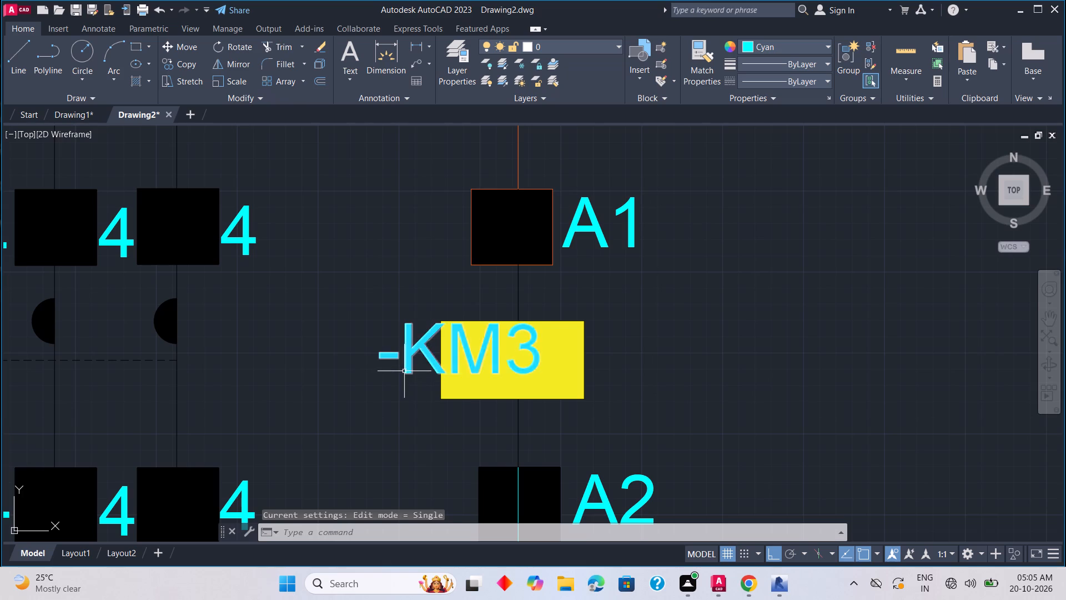
Rotate the coil's -KM3 label 90° counterclockwise about the start of its text, using Ortho.
{"action": "left_click", "coordinate": [405, 371]}
{"action": "right_click", "coordinate": [404, 388]}
{"action": "left_click", "coordinate": [444, 363]}
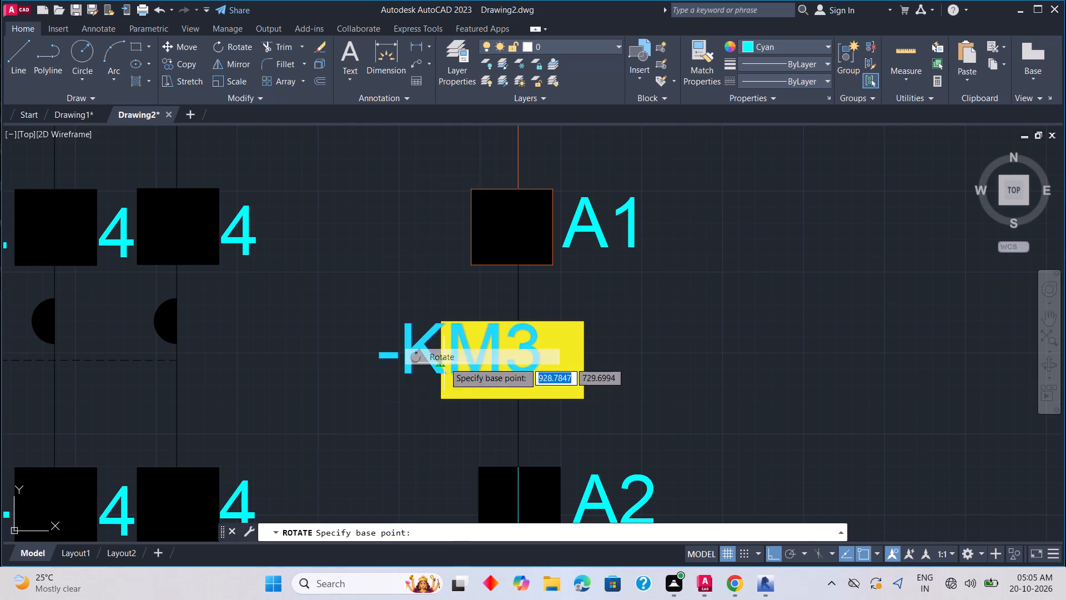
{"action": "left_click", "coordinate": [379, 358]}
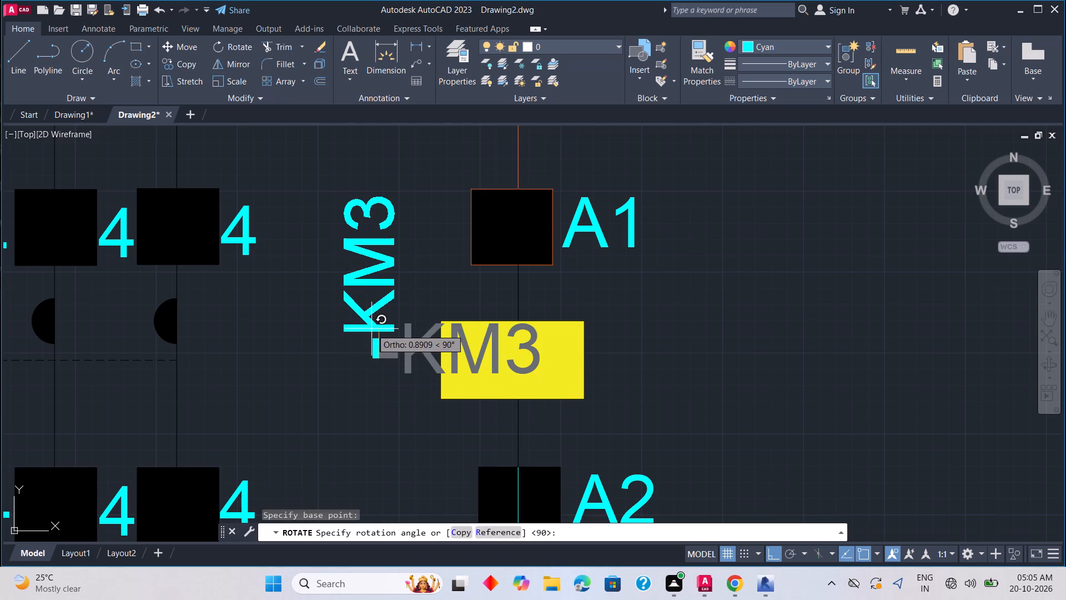
{"action": "left_click", "coordinate": [371, 329]}
{"action": "left_click", "coordinate": [364, 381]}
{"action": "key", "text": "Escape"}
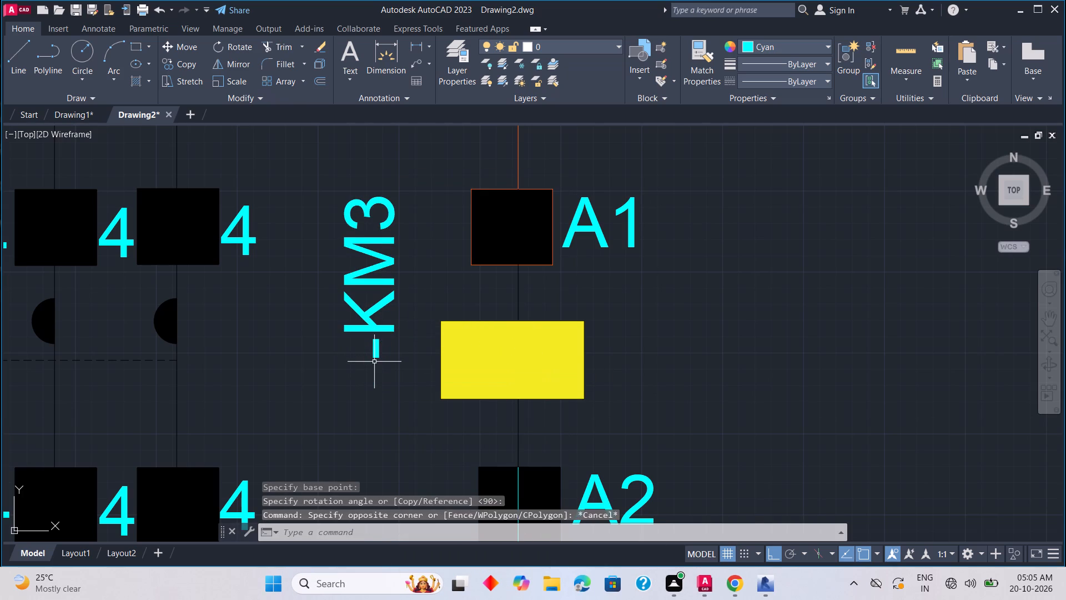
Move the vertical -KM3 label about 2.08 units straight down so it sits centred beside the yellow coil rectangle.
{"action": "left_click", "coordinate": [376, 356]}
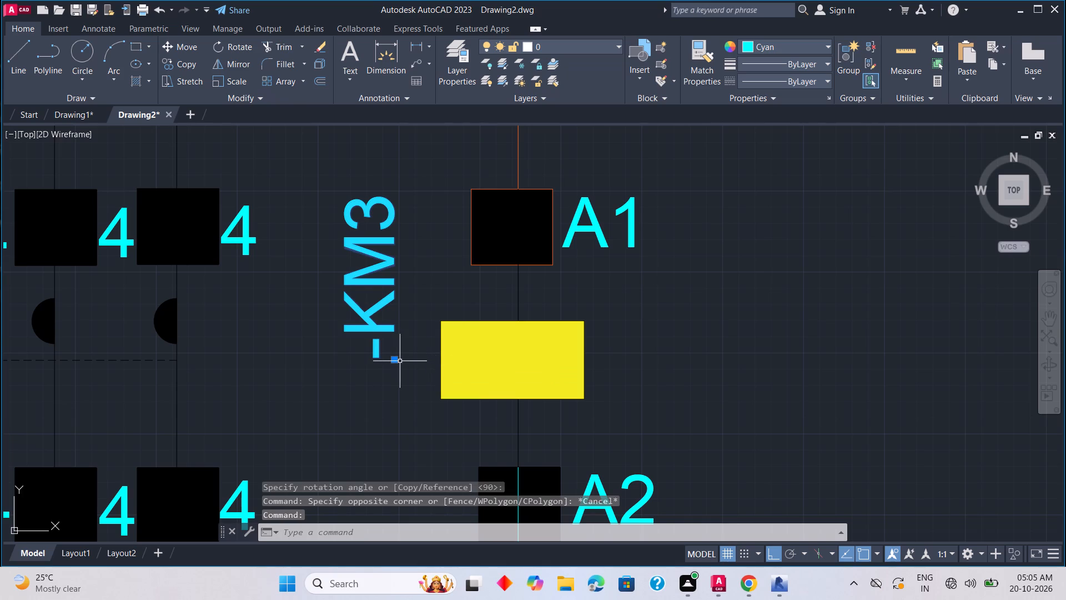
{"action": "left_click", "coordinate": [394, 361]}
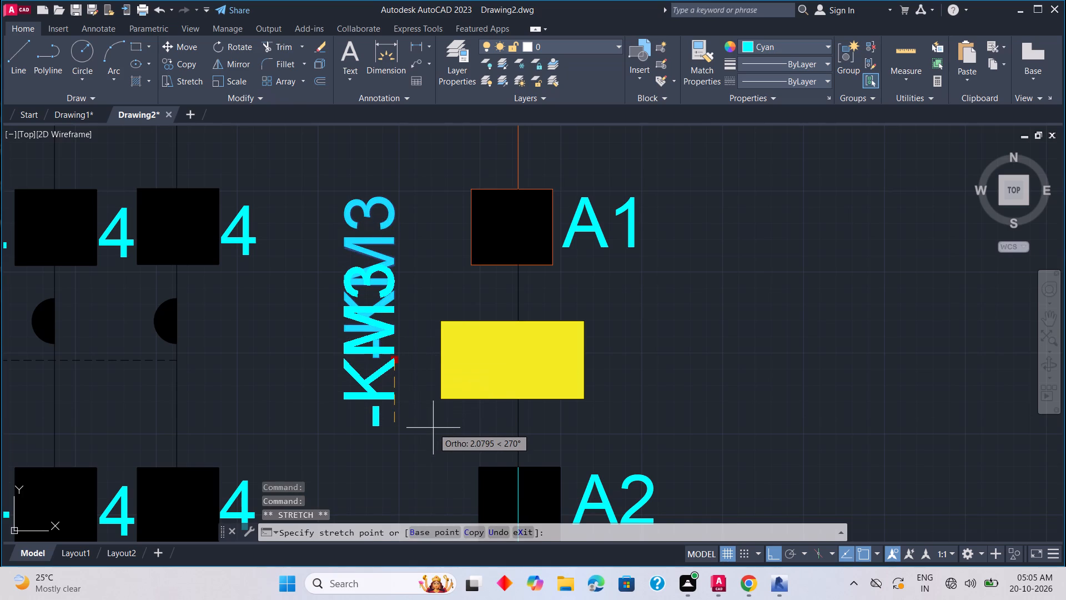
{"action": "left_click", "coordinate": [434, 427]}
{"action": "key", "text": "Escape"}
Relabel the three upper contact terminals of the lower left contactor as 1, 3 and 5 from left to right.
{"action": "middle_click_drag", "start_coordinate": [270, 371], "coordinate": [316, 387]}
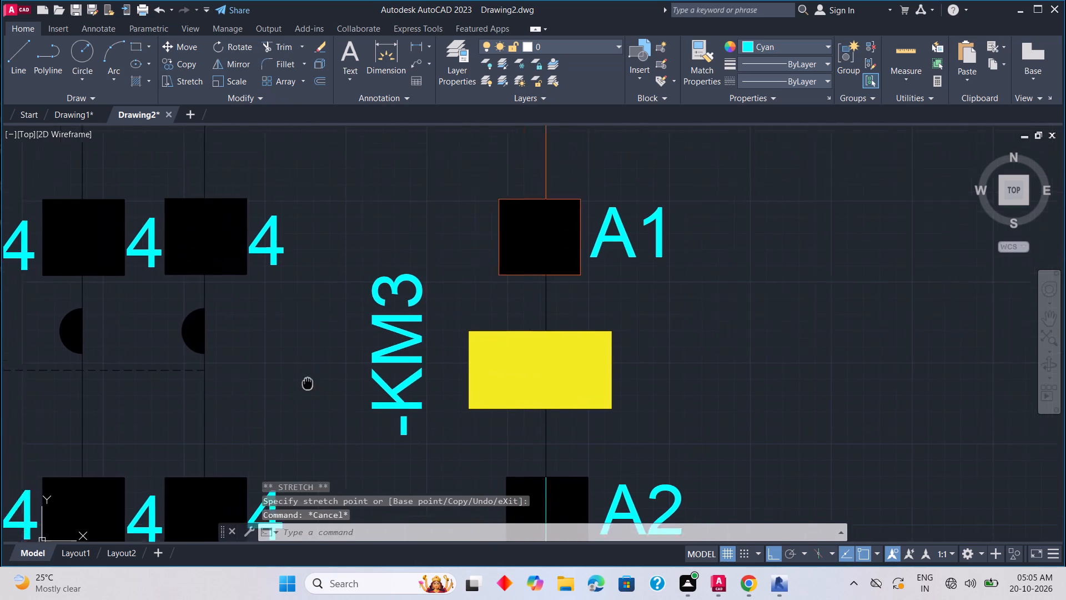
{"action": "middle_click_drag", "start_coordinate": [316, 387], "coordinate": [611, 436]}
{"action": "double_click", "coordinate": [583, 304]}
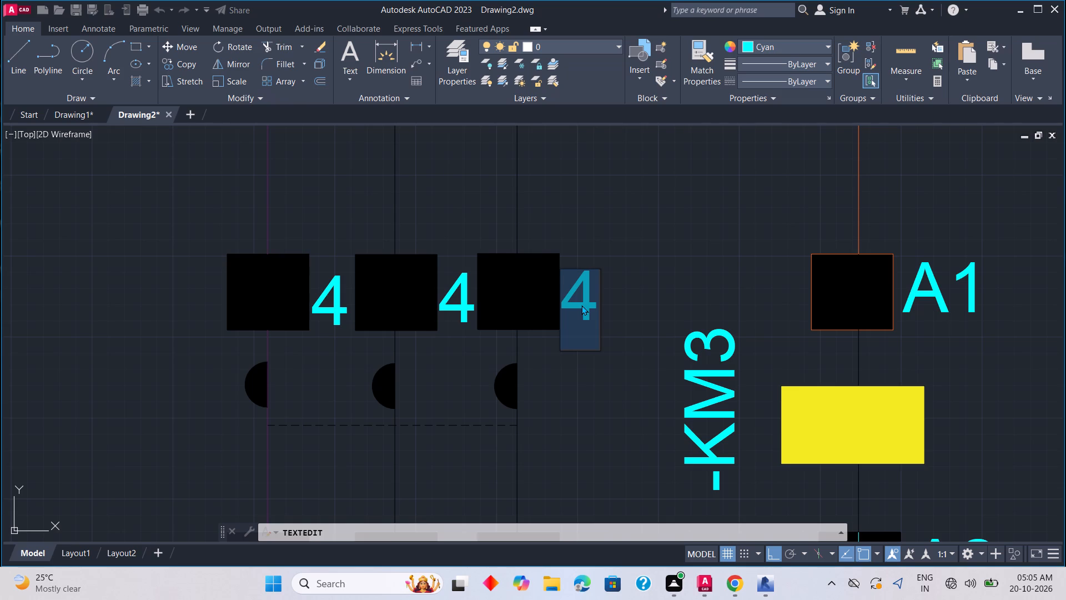
{"action": "key", "text": "5"}
{"action": "left_click", "coordinate": [525, 457]}
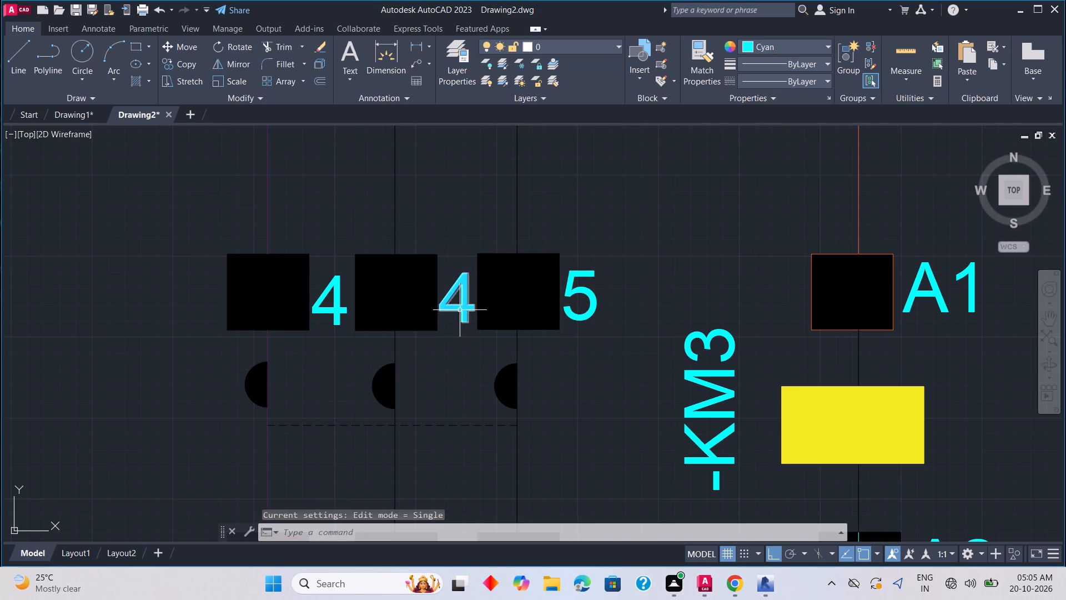
{"action": "double_click", "coordinate": [461, 308]}
{"action": "key", "text": "1"}
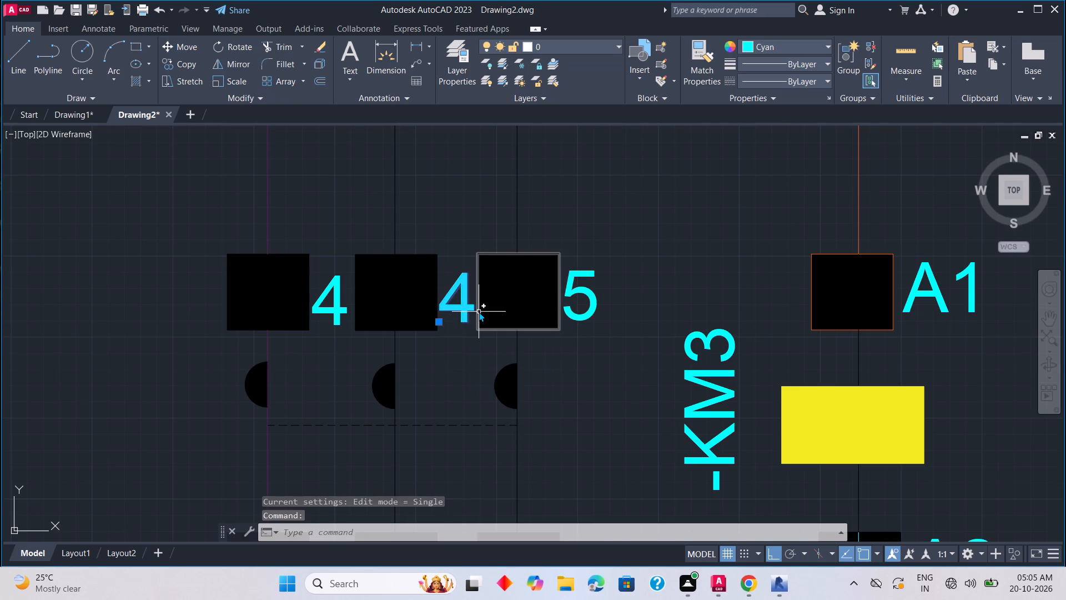
{"action": "key", "text": "Escape"}
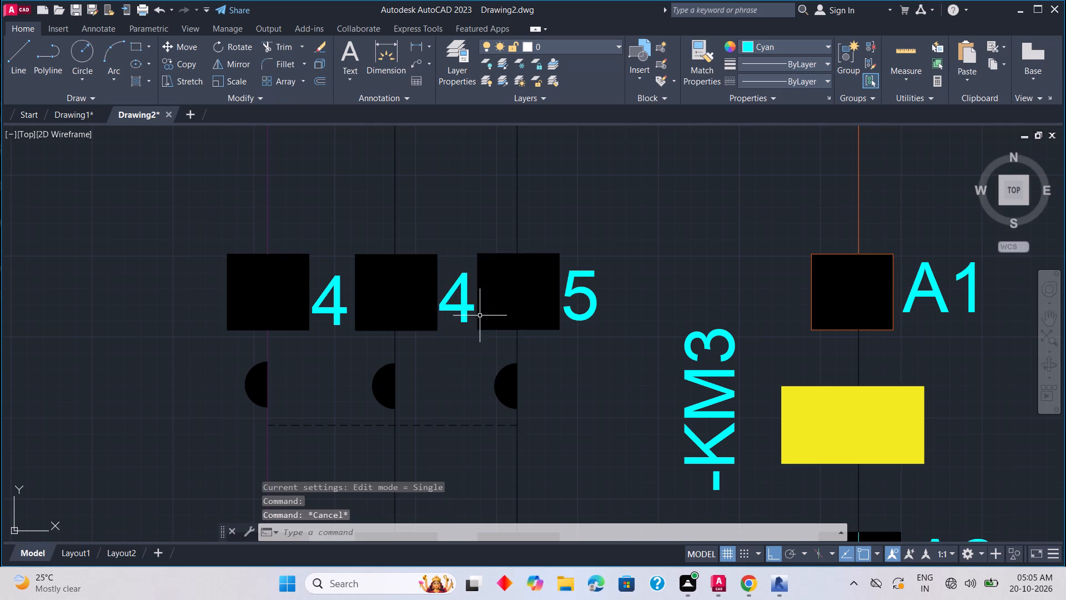
{"action": "double_click", "coordinate": [466, 299]}
{"action": "key", "text": "1"}
{"action": "left_click", "coordinate": [344, 434]}
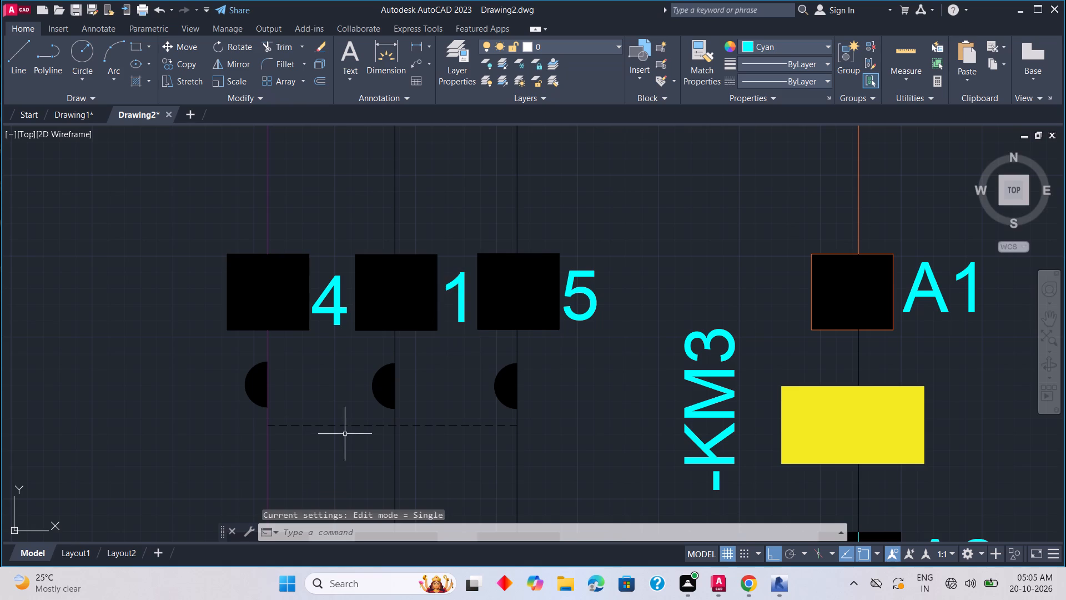
{"action": "double_click", "coordinate": [334, 316]}
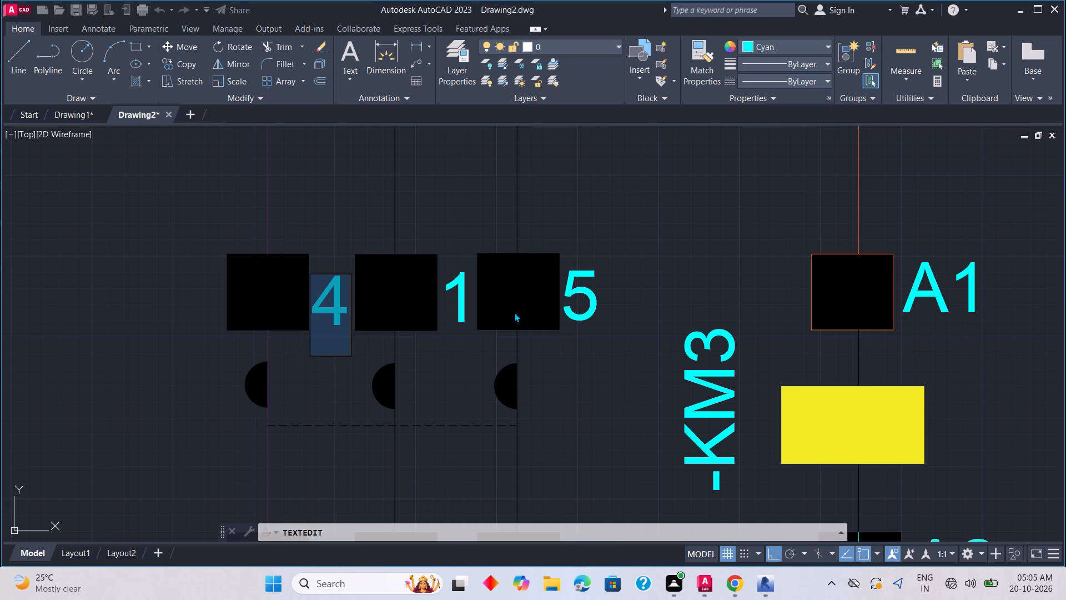
{"action": "key", "text": "1"}
{"action": "left_click_drag", "start_coordinate": [438, 346], "coordinate": [445, 342]}
{"action": "double_click", "coordinate": [459, 321]}
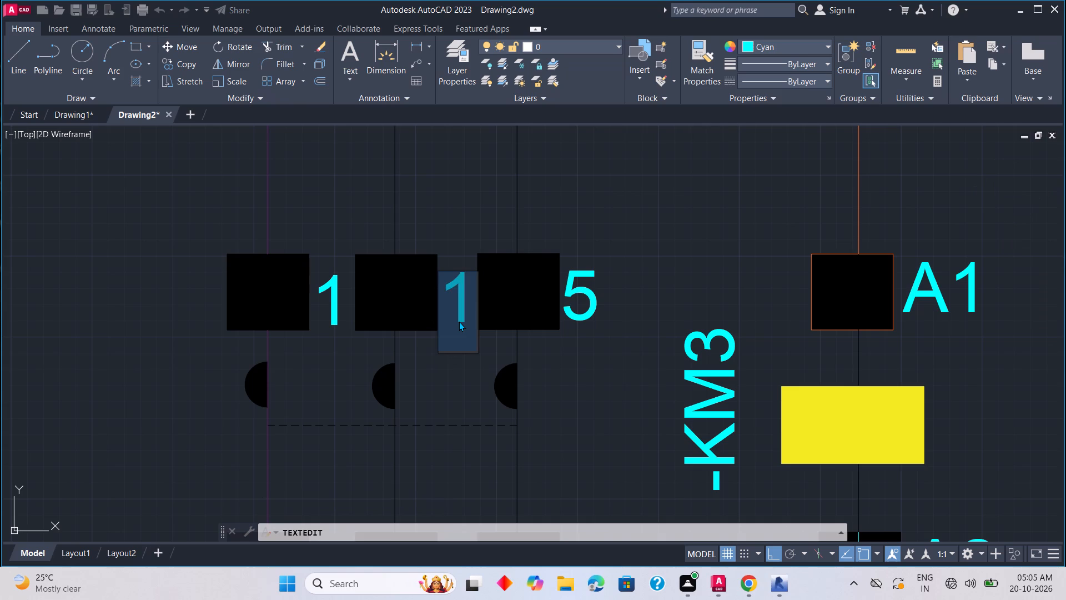
{"action": "key", "text": "3"}
{"action": "left_click", "coordinate": [449, 390]}
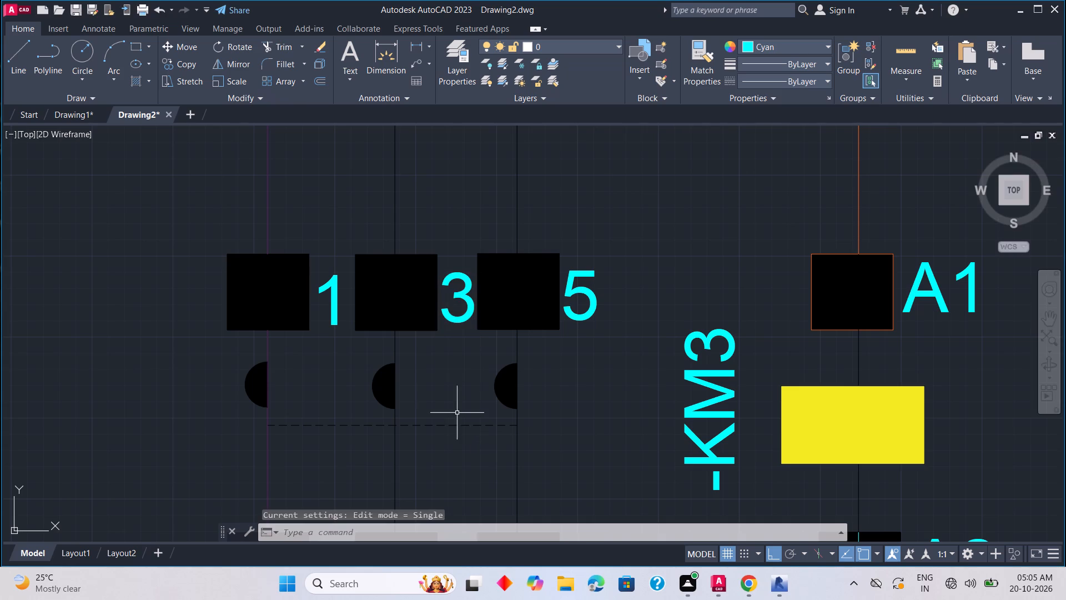
Relabel the lower left contactor's lower-left contact terminal as 2 and its lower-right contact terminal as 6.
{"action": "scroll", "coordinate": [457, 413], "scroll_direction": "down", "scroll_amount": 1}
{"action": "middle_click_drag", "start_coordinate": [457, 413], "coordinate": [491, 248]}
{"action": "right_click_drag", "start_coordinate": [457, 413], "coordinate": [467, 299]}
{"action": "scroll", "coordinate": [428, 338], "scroll_direction": "up", "scroll_amount": 1}
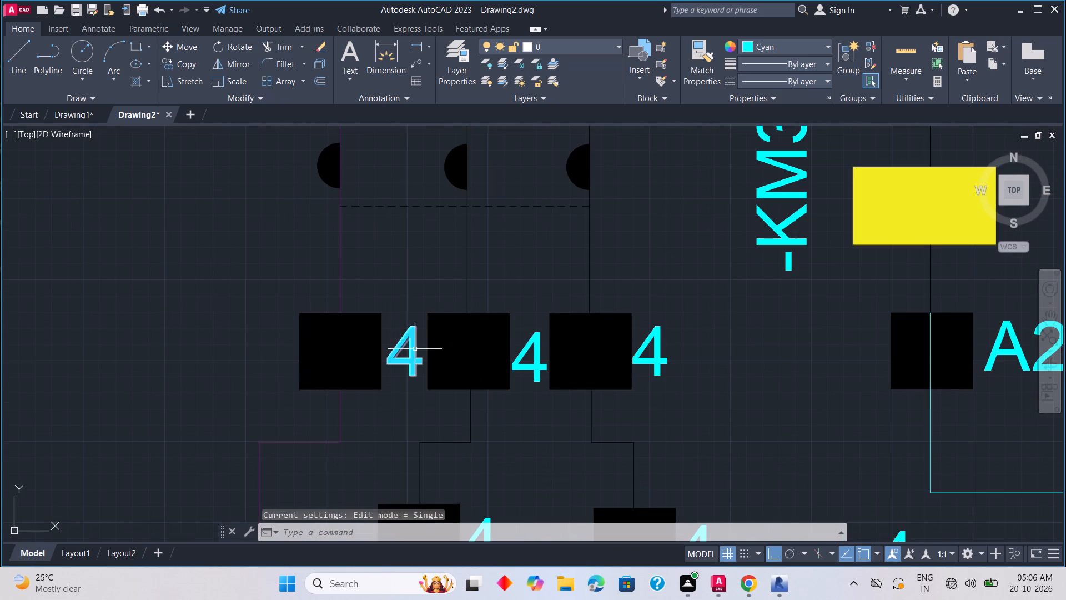
{"action": "double_click", "coordinate": [415, 348]}
{"action": "left_click", "coordinate": [415, 347]}
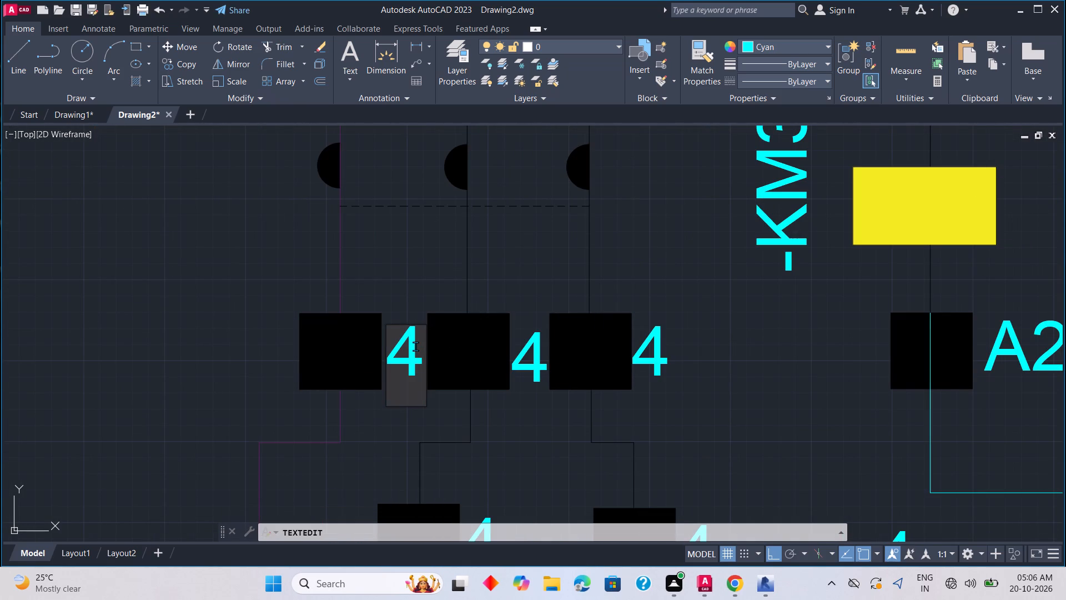
{"action": "key", "text": "2"}
{"action": "left_click", "coordinate": [549, 457]}
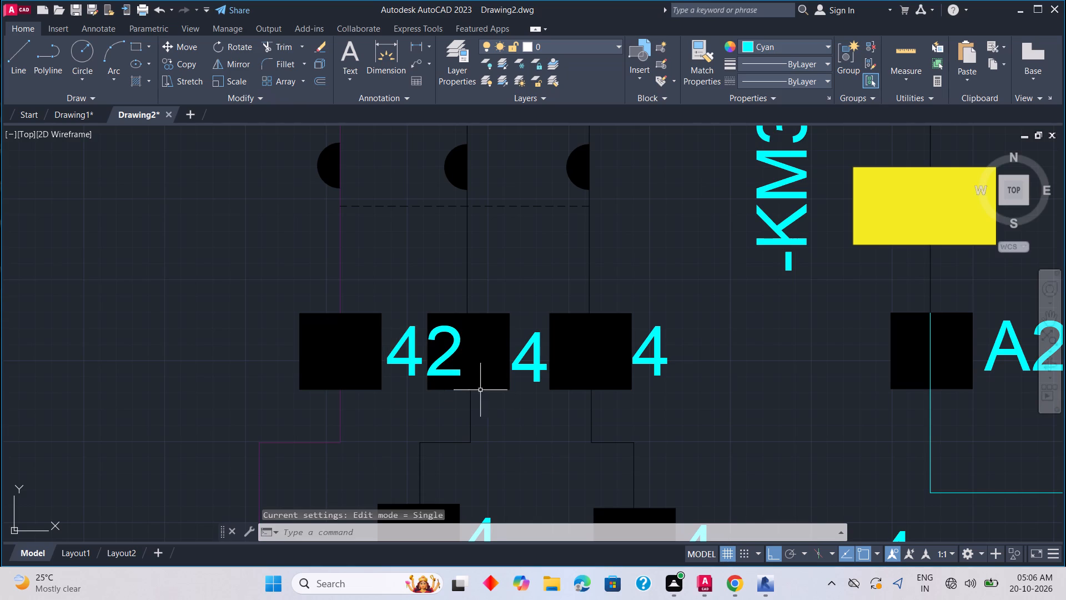
{"action": "double_click", "coordinate": [414, 362]}
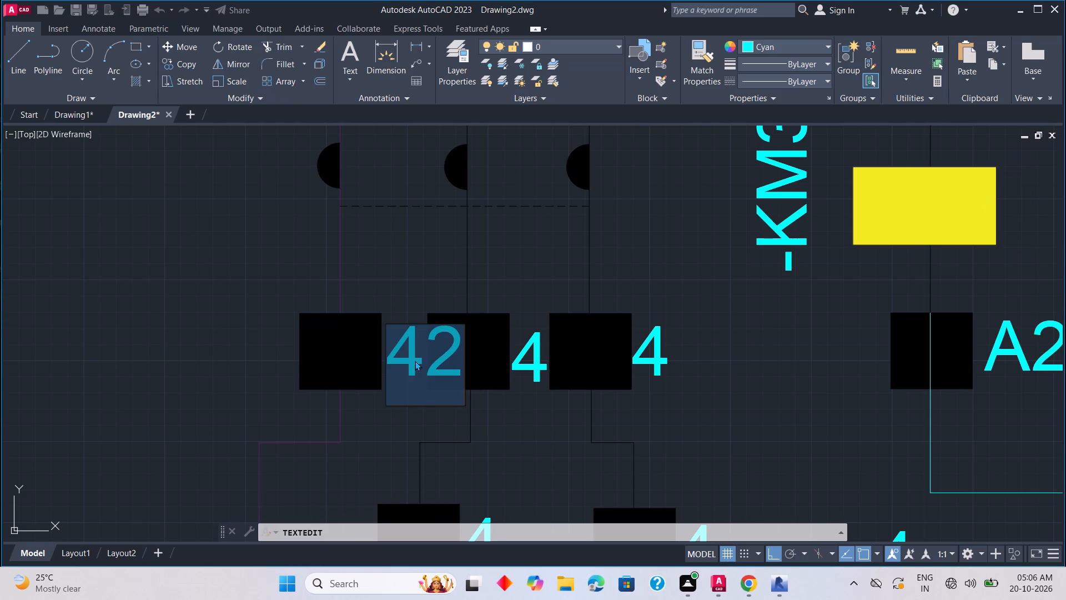
{"action": "key", "text": "2"}
{"action": "left_click", "coordinate": [512, 425]}
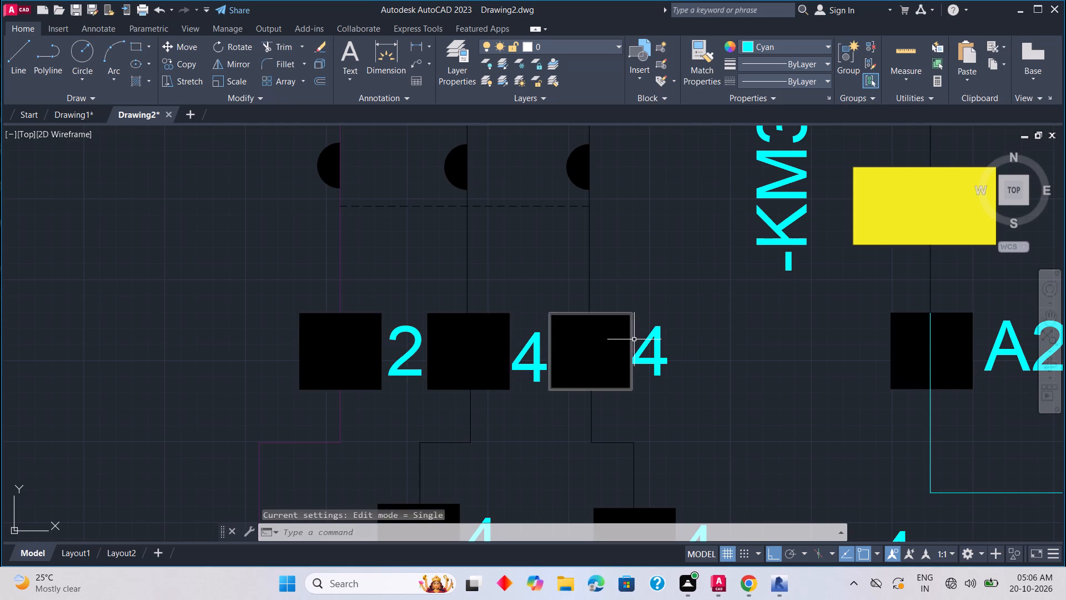
{"action": "double_click", "coordinate": [651, 340]}
{"action": "key", "text": "6"}
{"action": "left_click", "coordinate": [632, 438]}
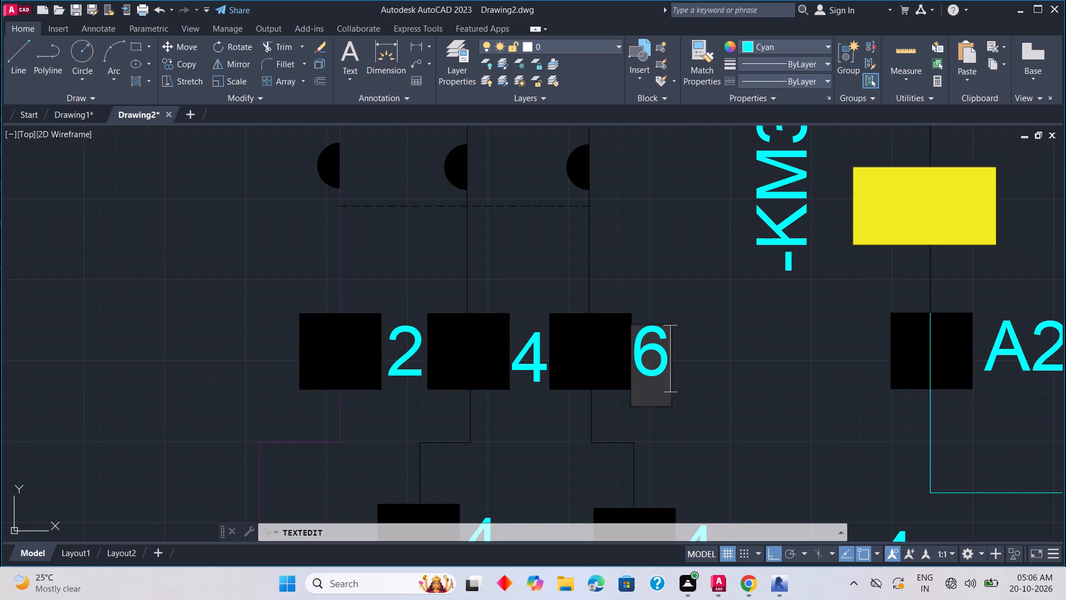
Relabel the two upper terminals of the switch below the contactor as 1 and 3 from left to right.
{"action": "middle_click_drag", "start_coordinate": [636, 434], "coordinate": [636, 284]}
{"action": "double_click", "coordinate": [493, 389]}
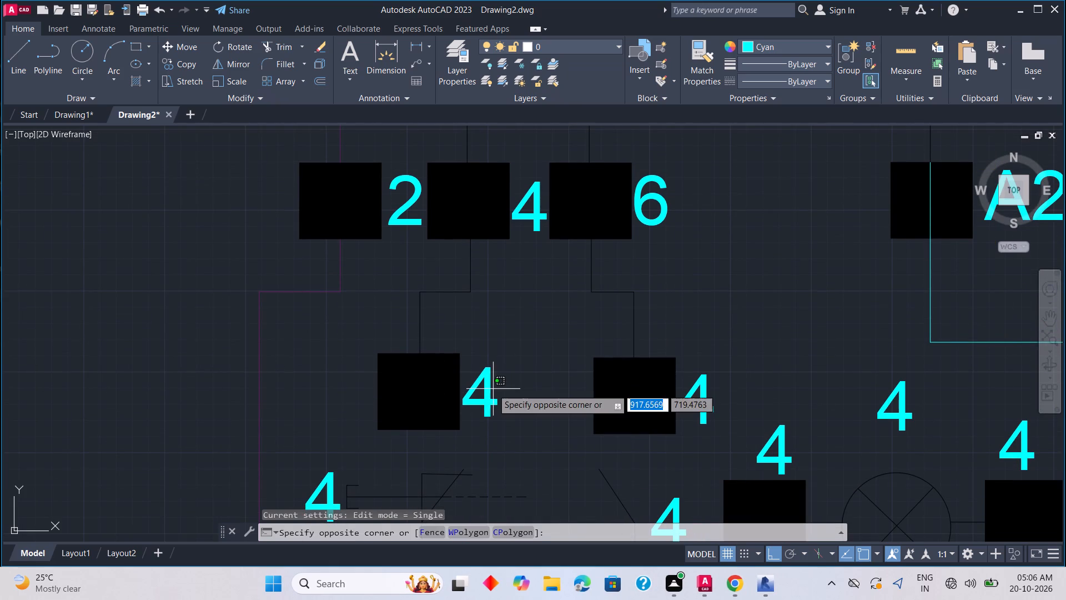
{"action": "left_click", "coordinate": [492, 389]}
{"action": "double_click", "coordinate": [489, 391]}
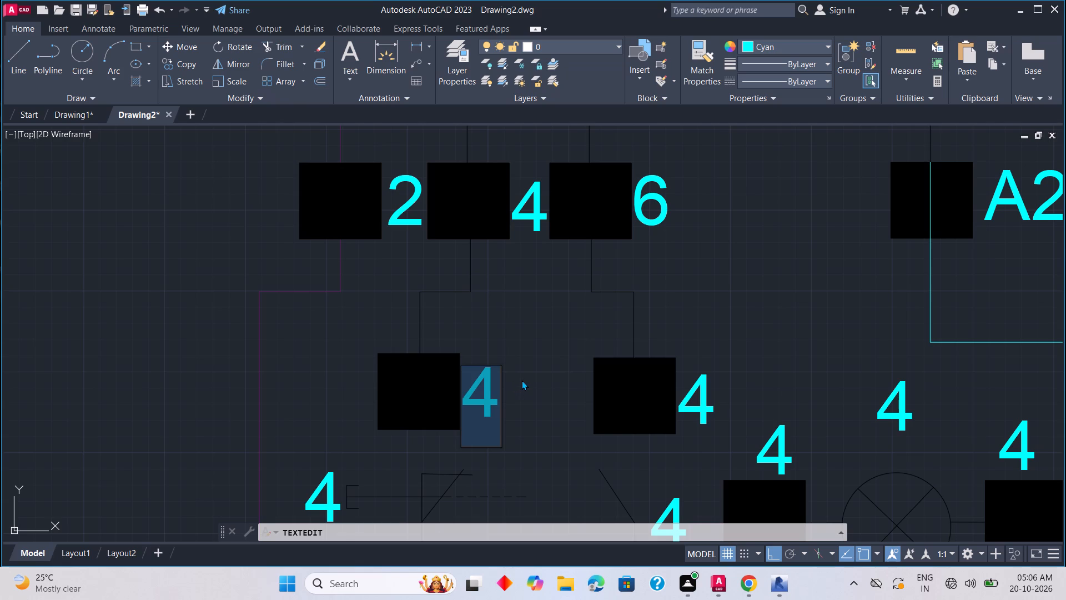
{"action": "key", "text": "1"}
{"action": "left_click", "coordinate": [726, 491]}
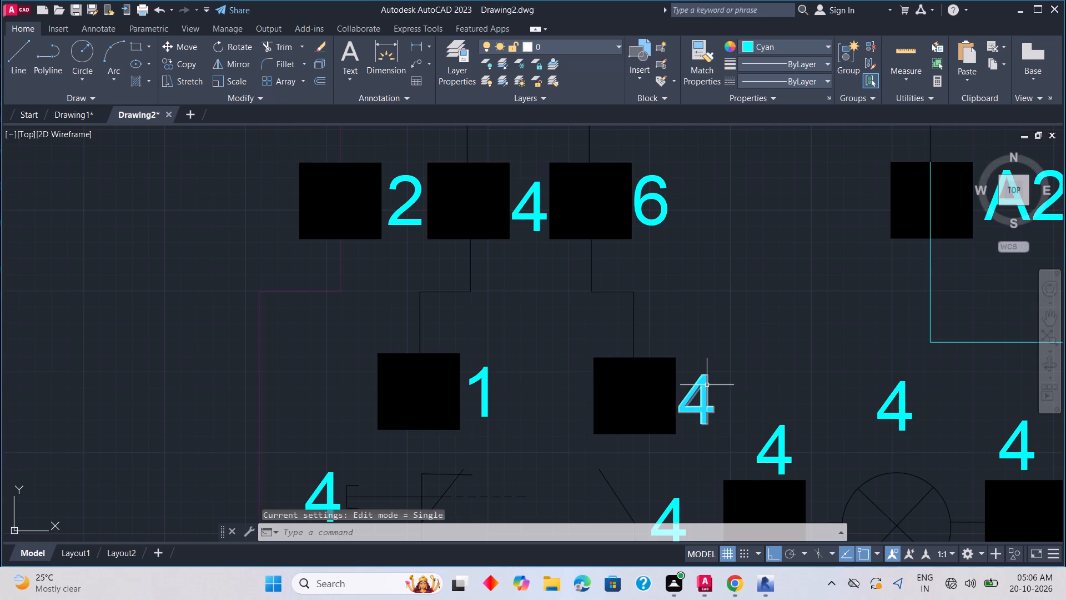
{"action": "double_click", "coordinate": [706, 384]}
{"action": "key", "text": "3"}
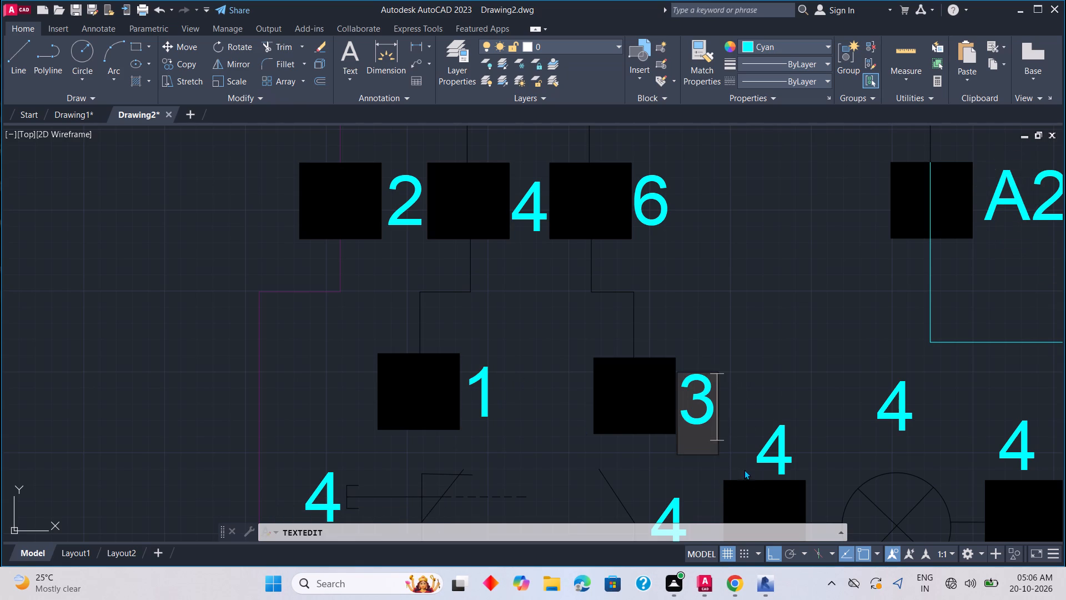
Label the same switch's two lower terminals as 2 and 4 from left to right.
{"action": "middle_click_drag", "start_coordinate": [744, 469], "coordinate": [781, 282]}
{"action": "left_click", "coordinate": [720, 376]}
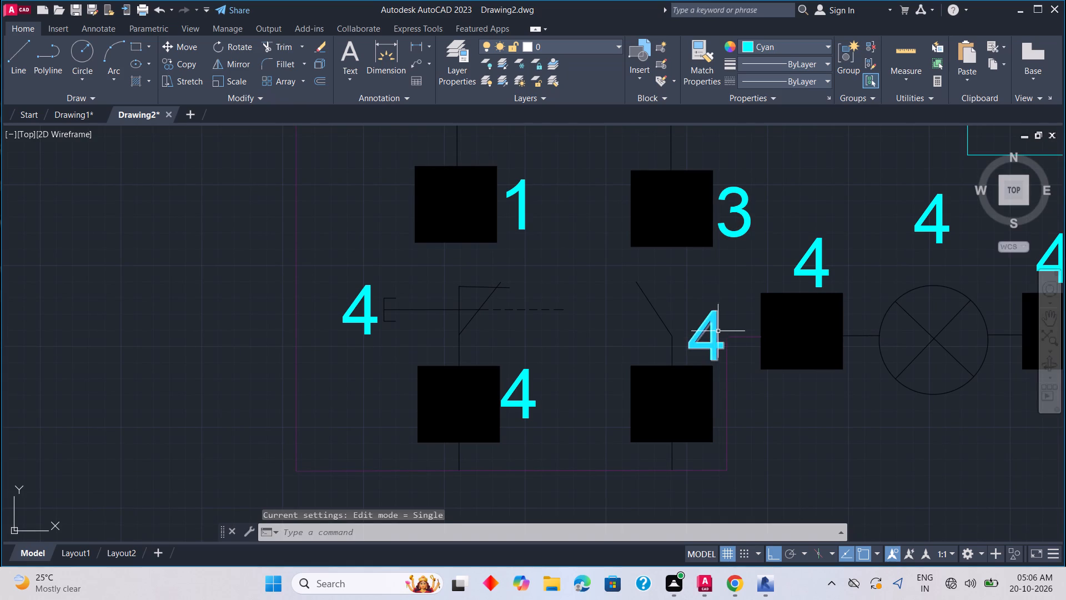
{"action": "double_click", "coordinate": [529, 382]}
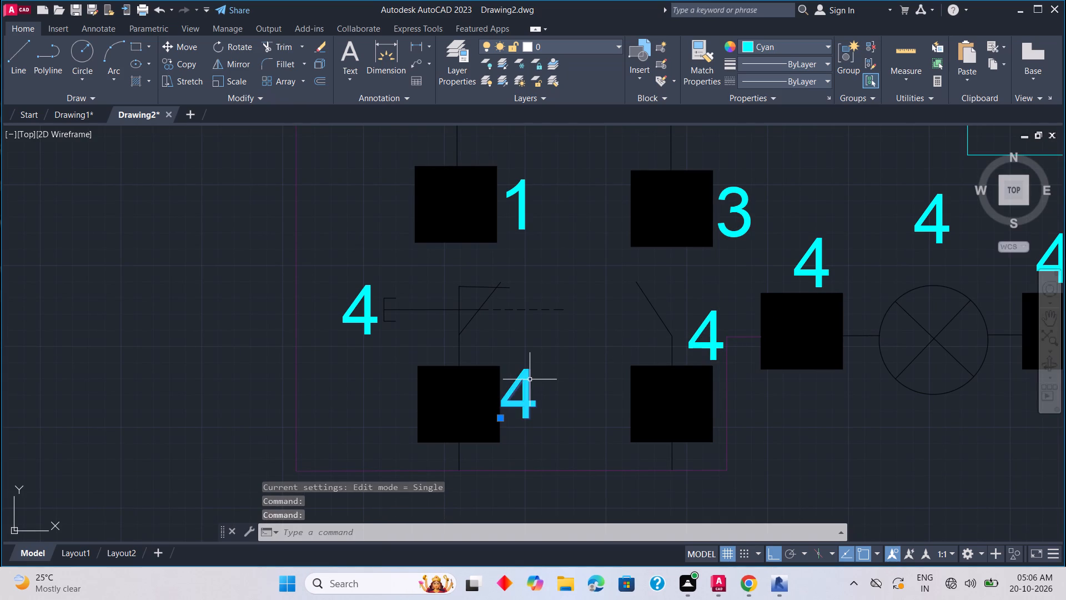
{"action": "double_click", "coordinate": [531, 379]}
{"action": "key", "text": "2"}
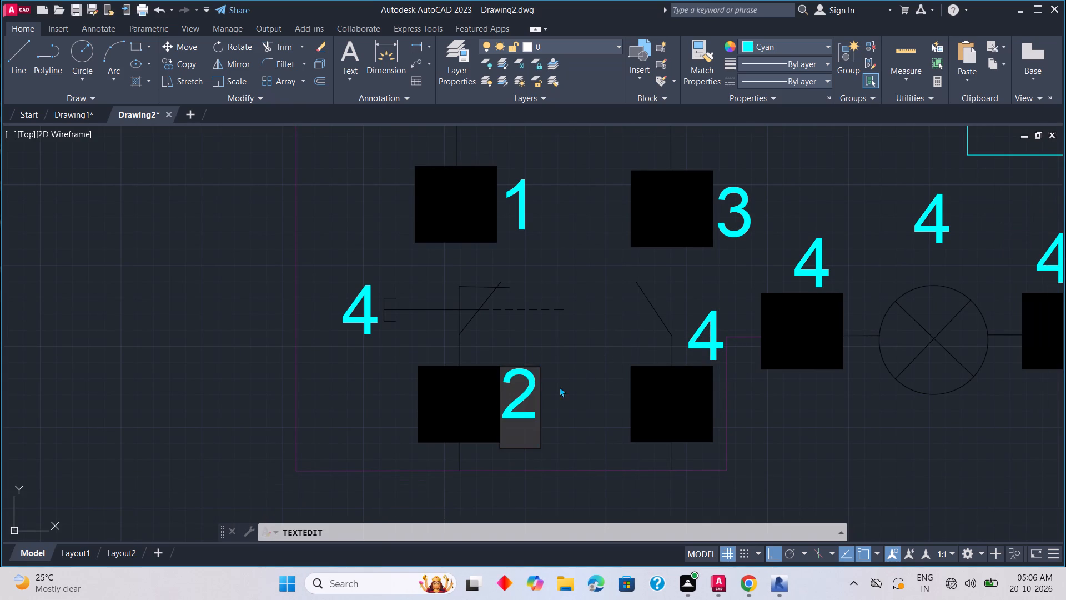
{"action": "left_click_drag", "start_coordinate": [629, 390], "coordinate": [620, 389]}
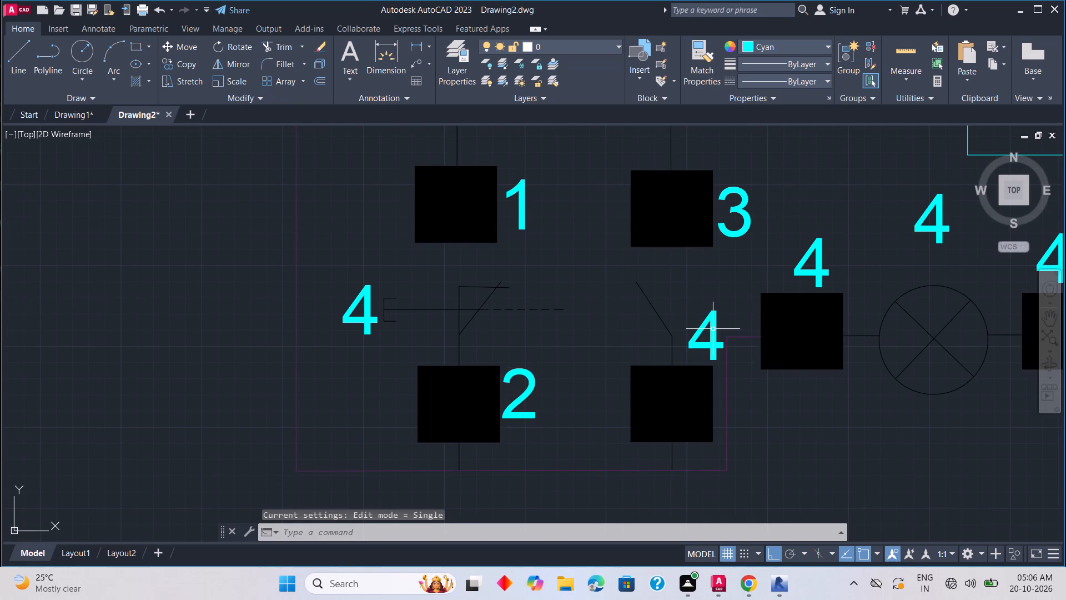
{"action": "double_click", "coordinate": [716, 327]}
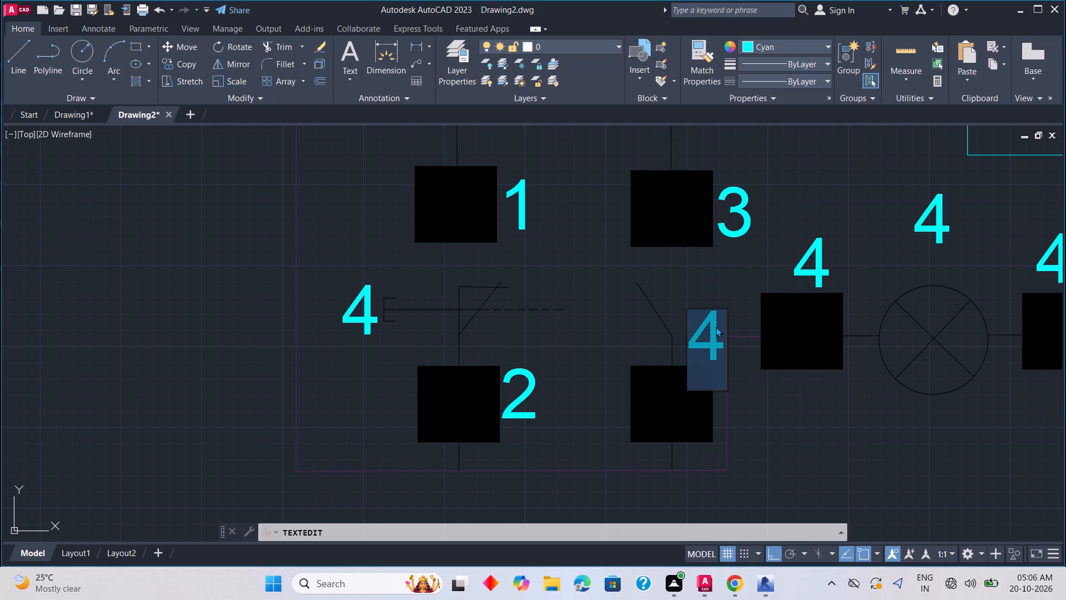
{"action": "key", "text": "4"}
{"action": "left_click", "coordinate": [787, 394]}
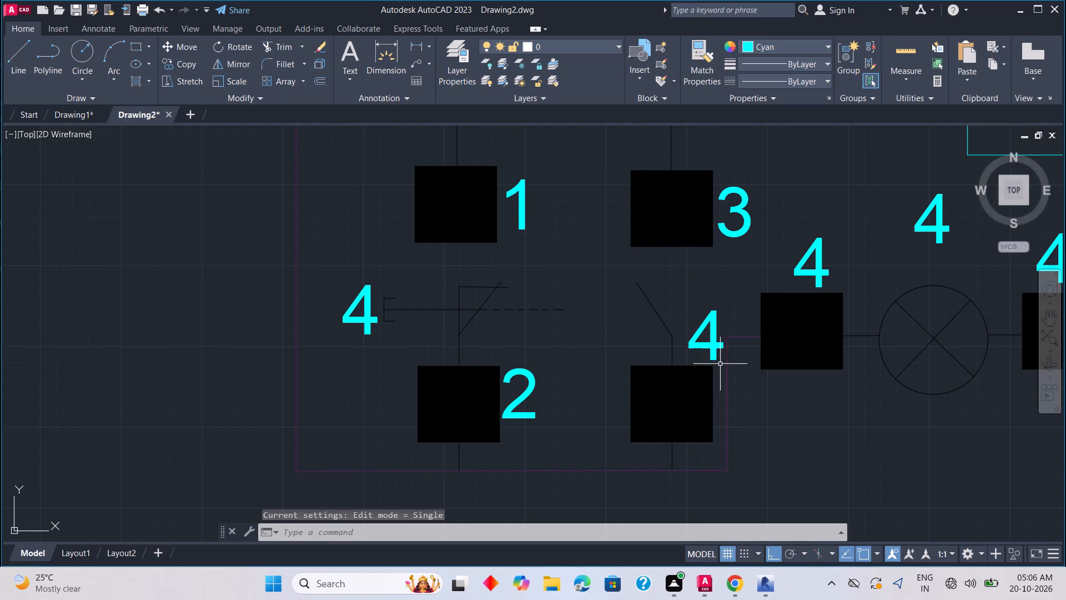
{"action": "left_click", "coordinate": [725, 344]}
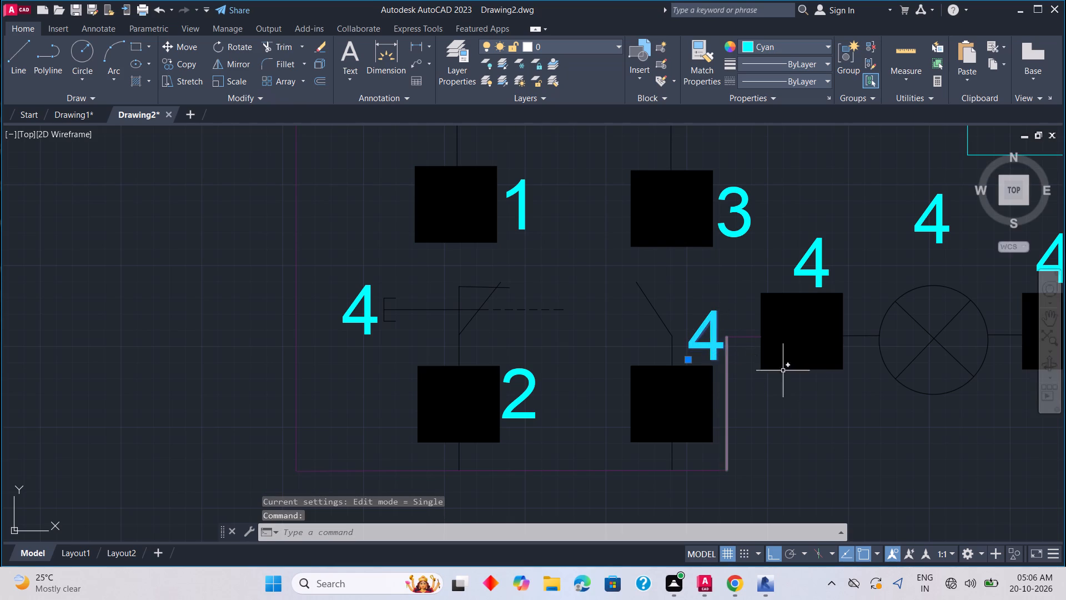
{"action": "key", "text": "Escape"}
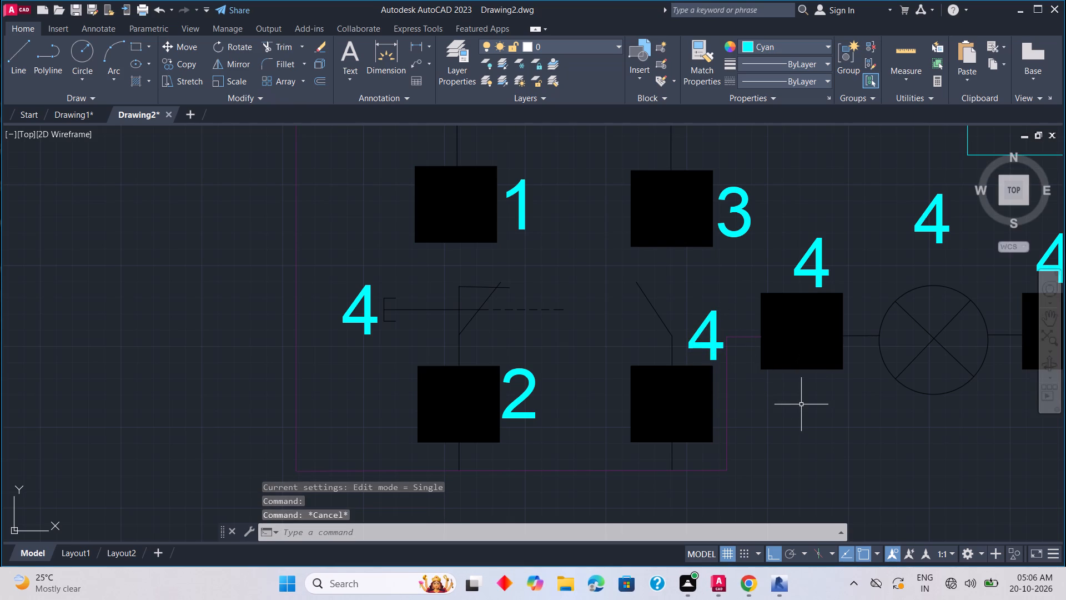
Replace the placeholder 4 beside the switch's actuator with the device name -S4.
{"action": "double_click", "coordinate": [364, 326]}
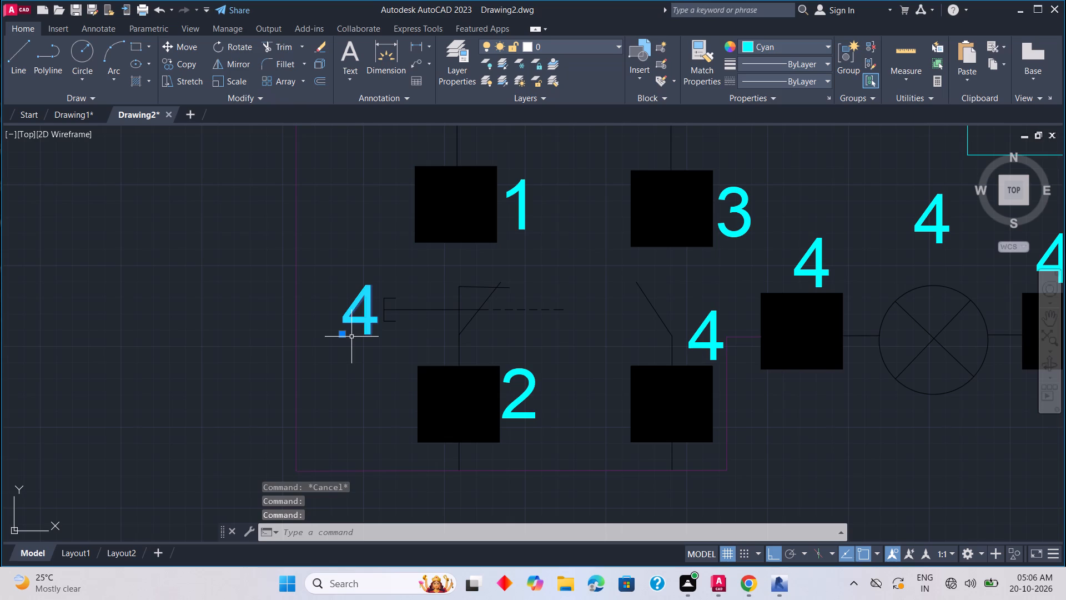
{"action": "double_click", "coordinate": [363, 331]}
{"action": "double_click", "coordinate": [364, 330]}
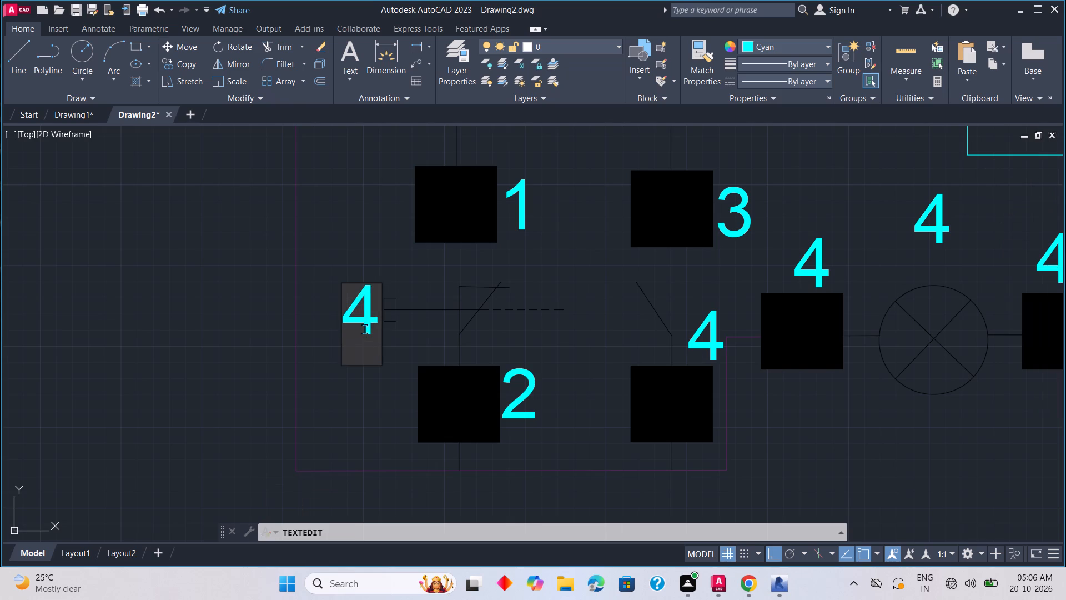
{"action": "key", "text": "BackSpace"}
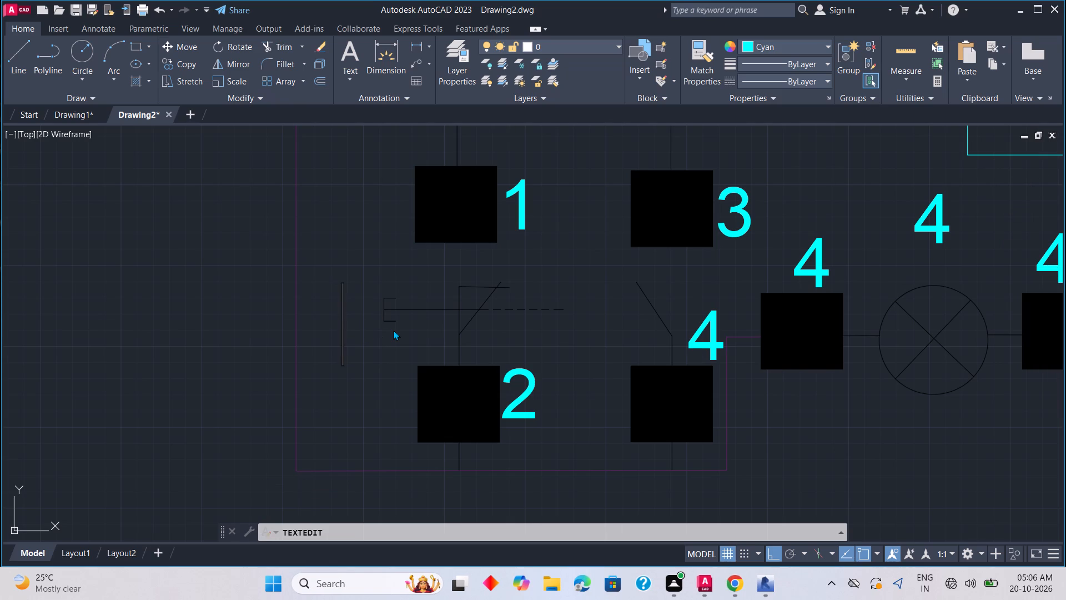
{"action": "key", "text": "minus"}
{"action": "type", "text": "S4"}
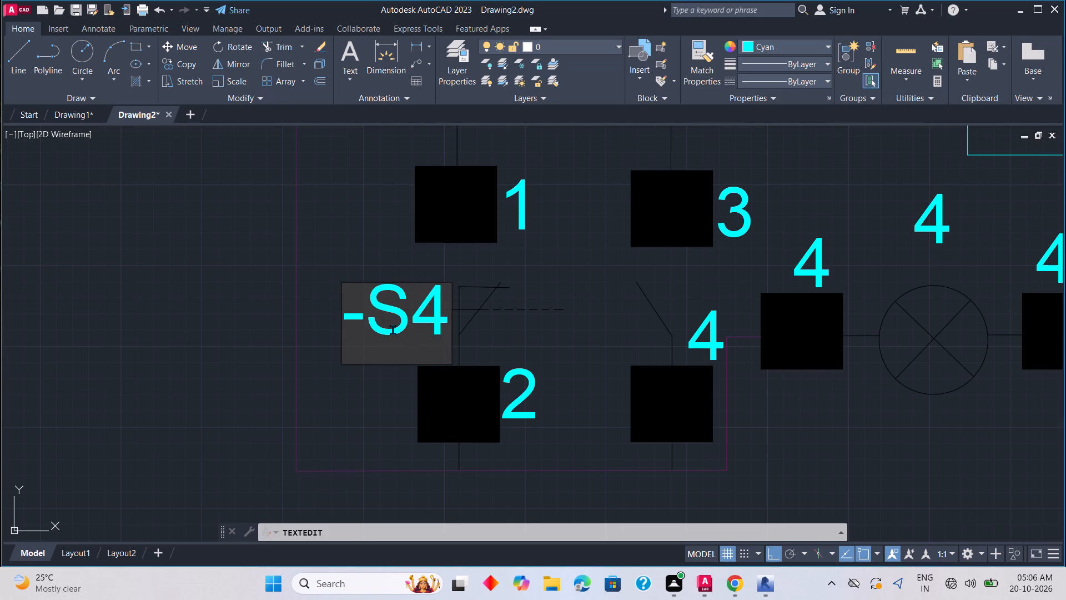
{"action": "left_click", "coordinate": [373, 400]}
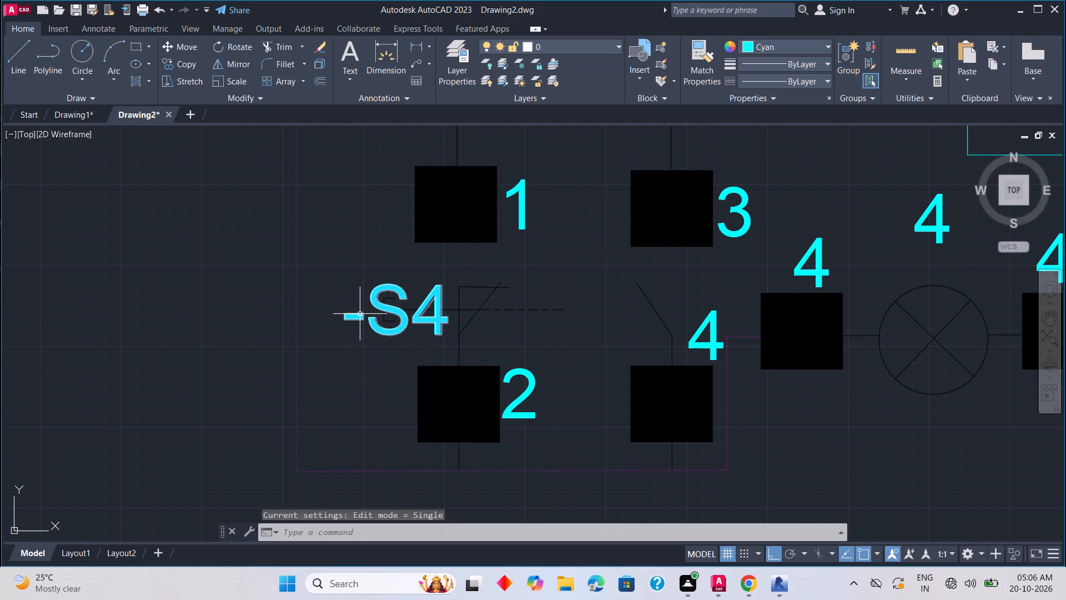
Rotate the -S4 label 90° counterclockwise about the start of its text, using Ortho.
{"action": "left_click", "coordinate": [360, 314]}
{"action": "right_click", "coordinate": [347, 333]}
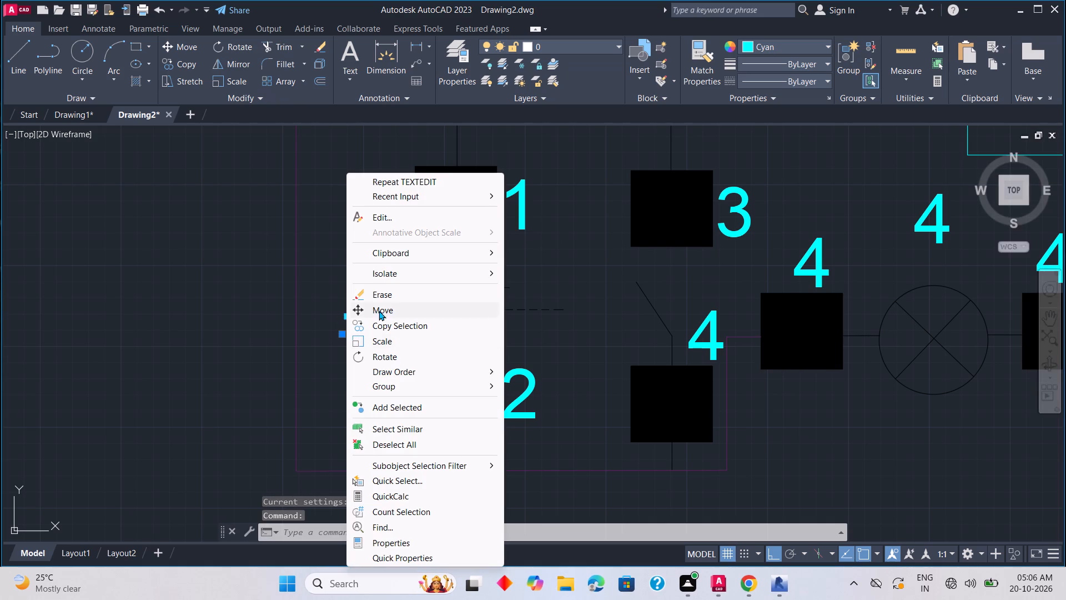
{"action": "left_click", "coordinate": [384, 359]}
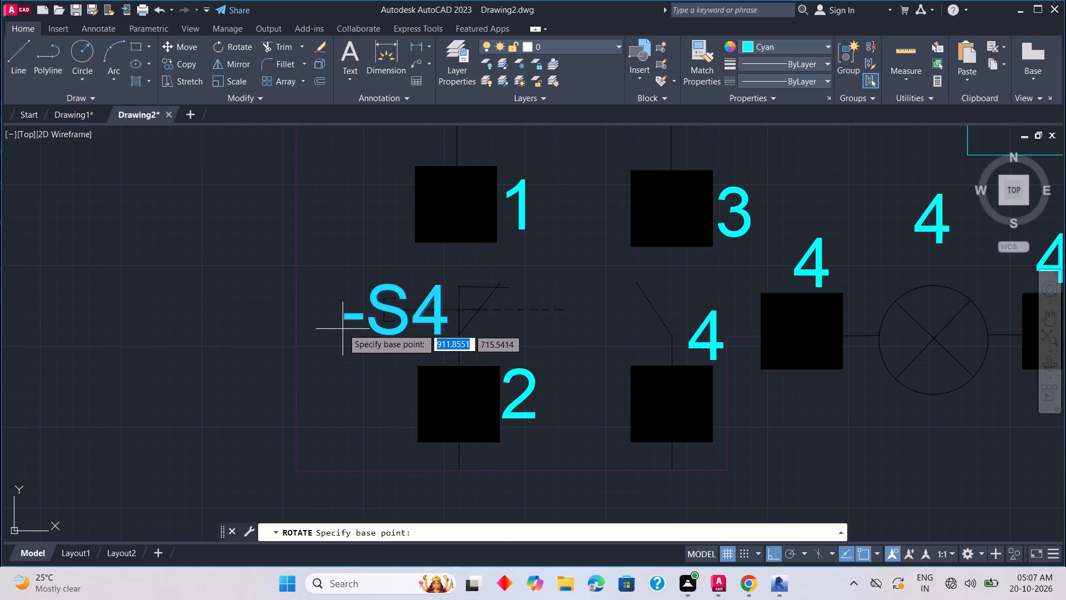
{"action": "left_click", "coordinate": [345, 319]}
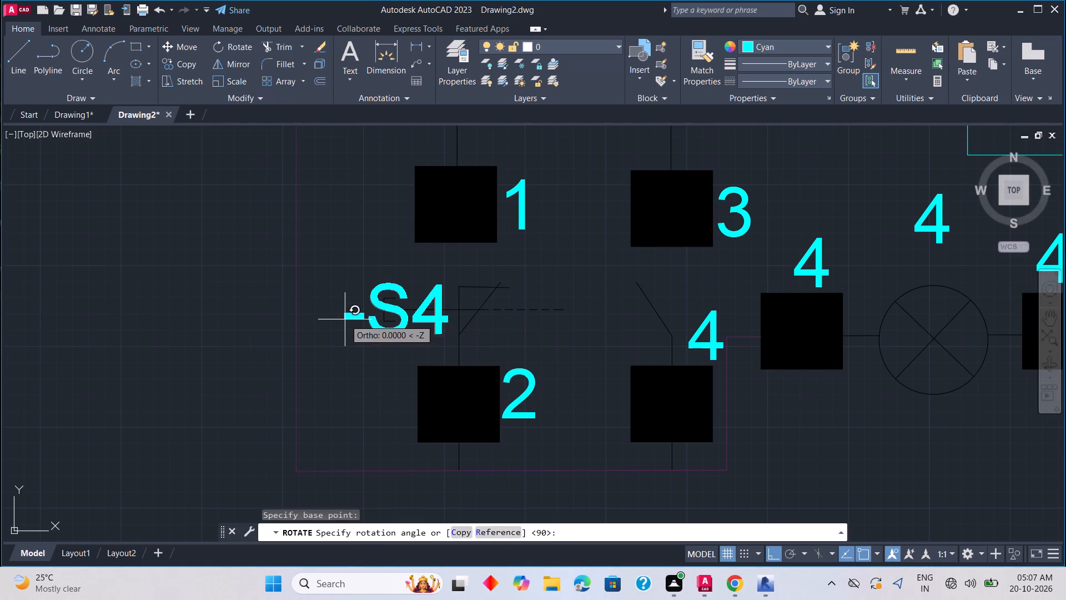
{"action": "left_click", "coordinate": [334, 296]}
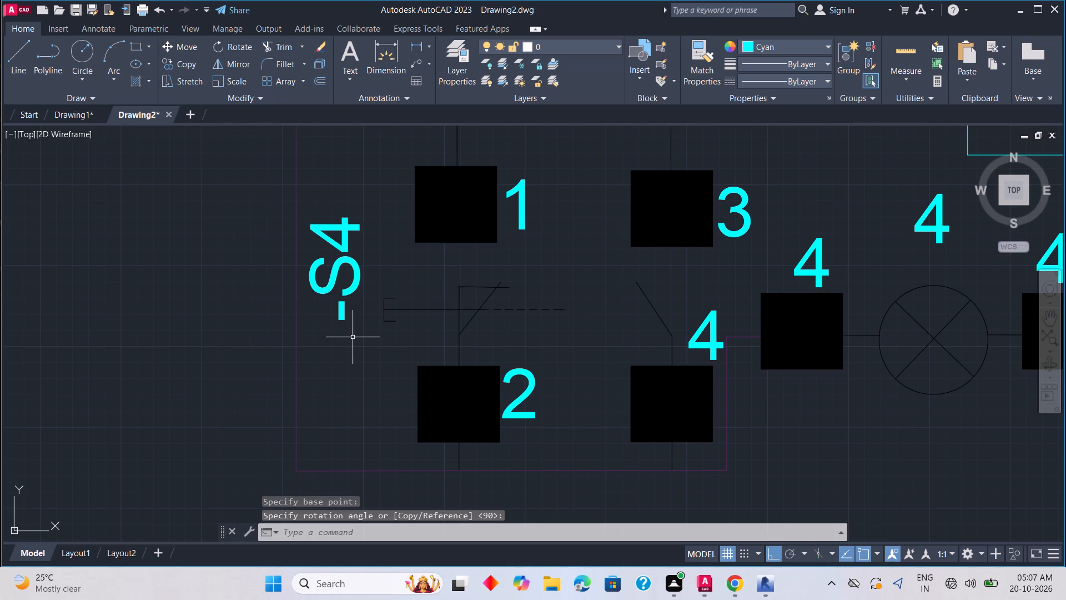
{"action": "key", "text": "Escape"}
With Ortho off, move the vertical -S4 label down and slightly right so it sits centred beside the switch's actuator.
{"action": "left_click", "coordinate": [346, 315]}
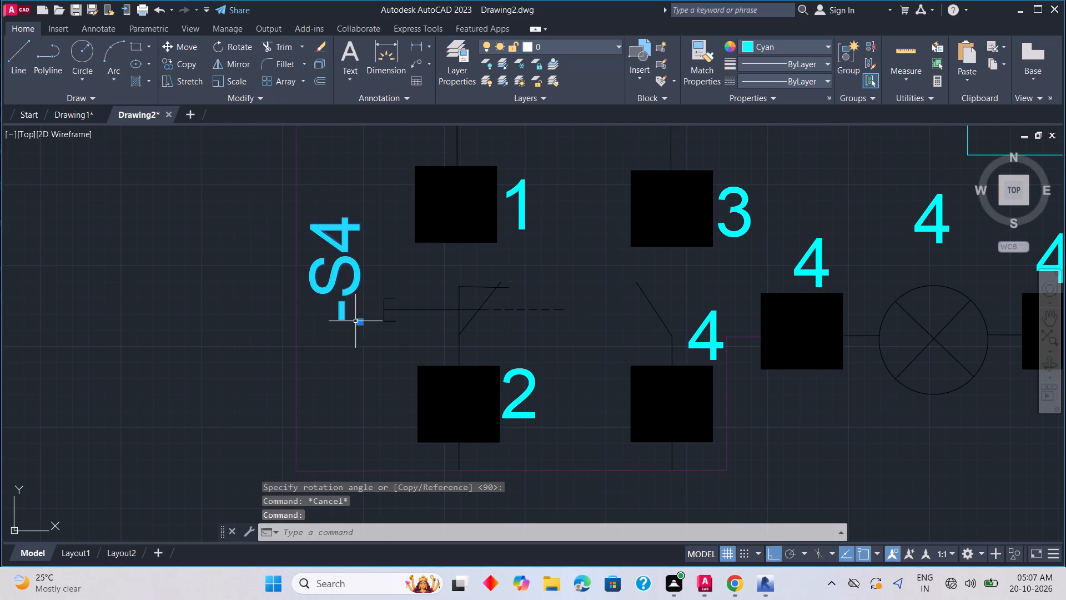
{"action": "left_click", "coordinate": [358, 321]}
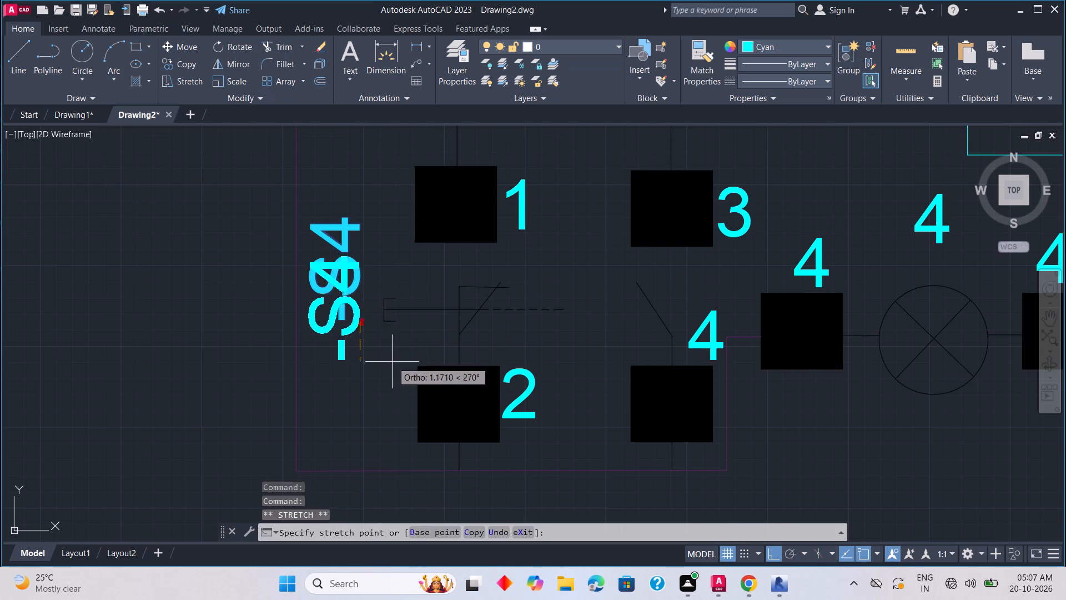
{"action": "left_click", "coordinate": [777, 553]}
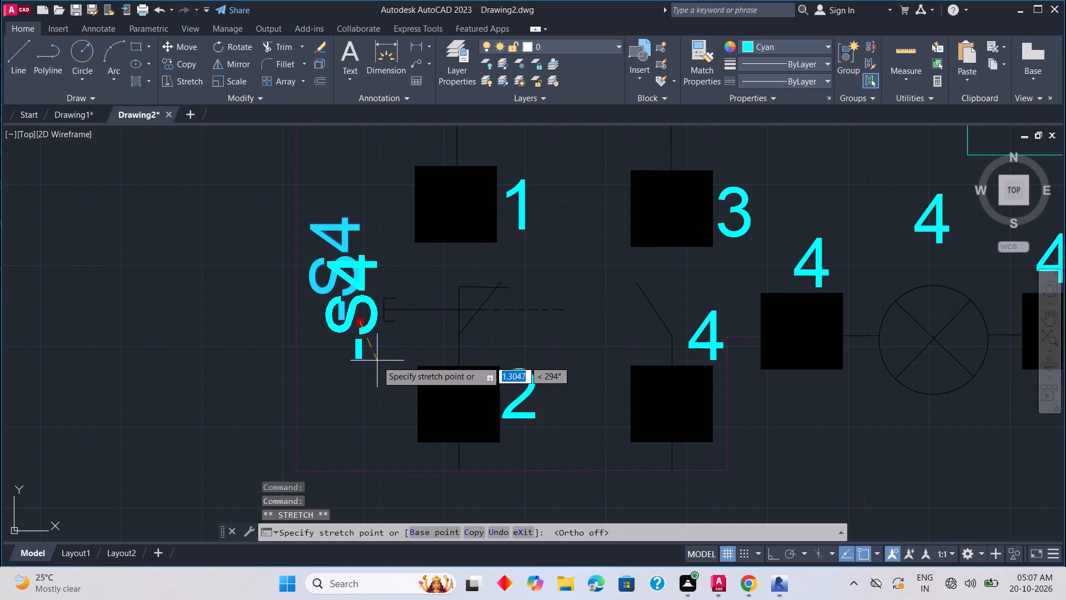
{"action": "left_click", "coordinate": [376, 369]}
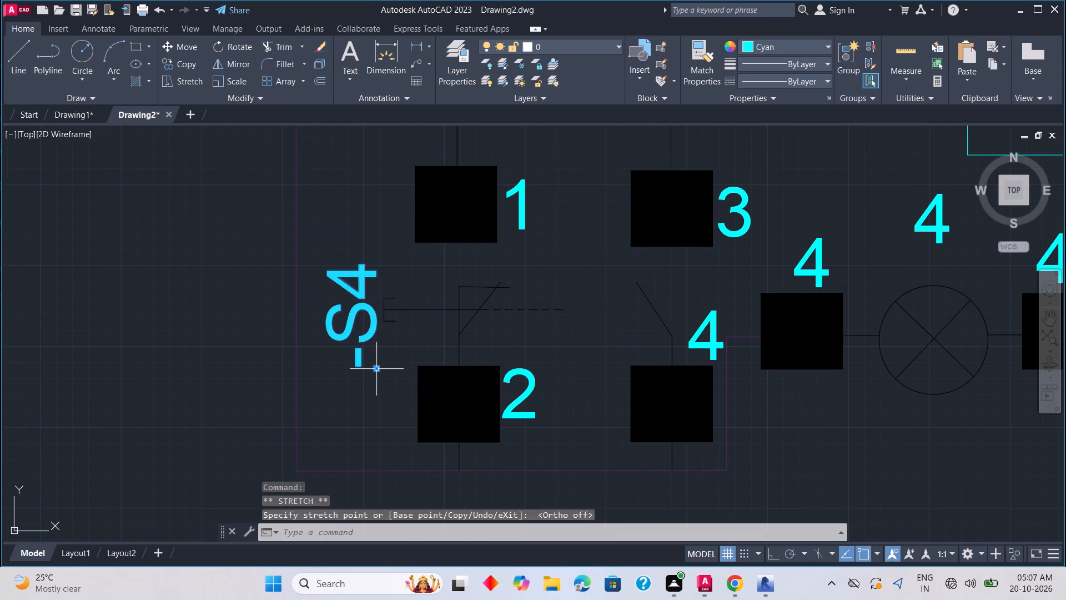
{"action": "key", "text": "Escape"}
Replace the placeholder 4 above the left terminal of the lamp beside switch -S4 with X1.
{"action": "scroll", "coordinate": [509, 363], "scroll_direction": "down", "scroll_amount": 3}
{"action": "middle_click_drag", "start_coordinate": [627, 329], "coordinate": [295, 445]}
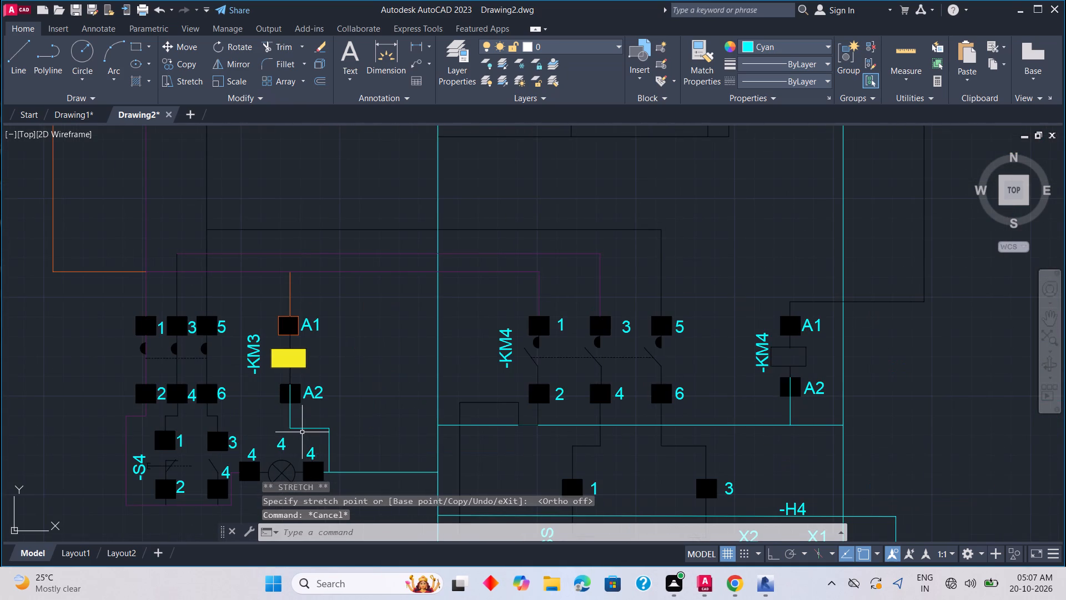
{"action": "scroll", "coordinate": [305, 430], "scroll_direction": "down", "scroll_amount": 1}
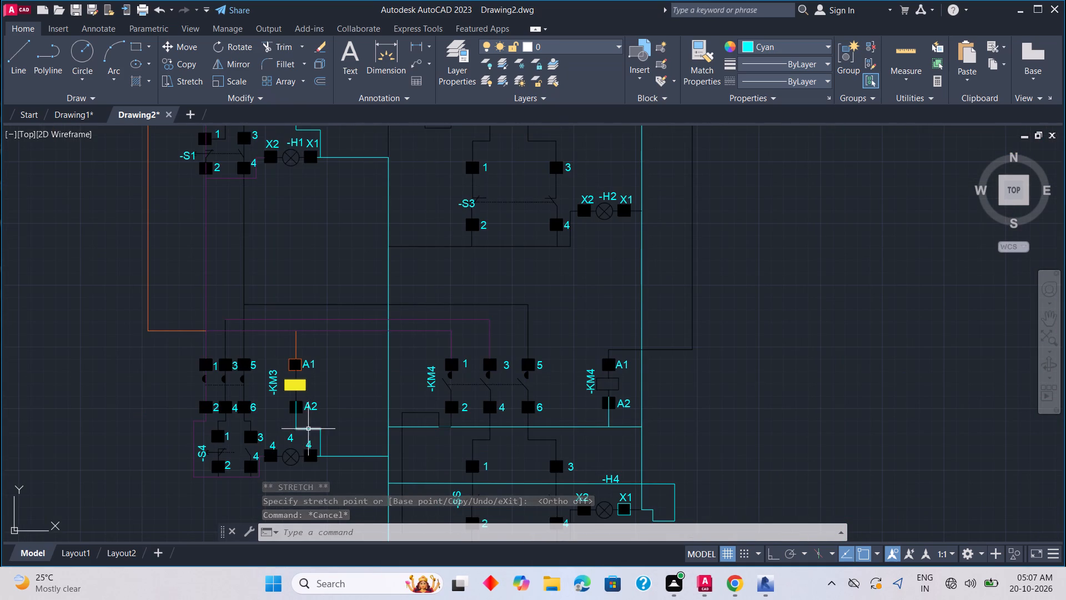
{"action": "scroll", "coordinate": [260, 468], "scroll_direction": "up", "scroll_amount": 2}
{"action": "scroll", "coordinate": [320, 418], "scroll_direction": "up", "scroll_amount": 2}
{"action": "middle_click_drag", "start_coordinate": [291, 419], "coordinate": [427, 396]}
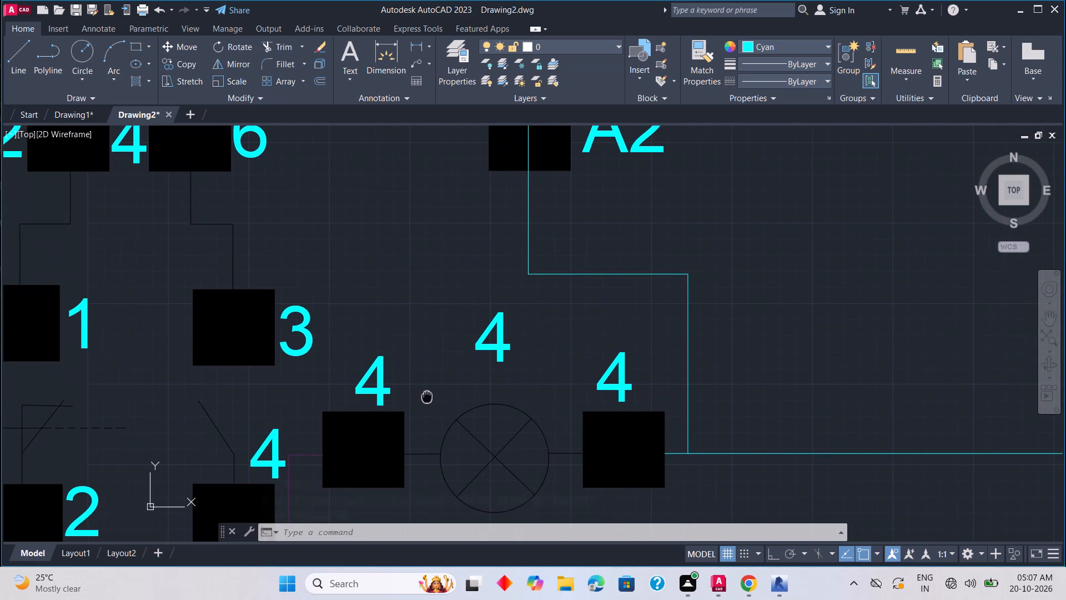
{"action": "middle_click_drag", "start_coordinate": [427, 396], "coordinate": [428, 396]}
{"action": "double_click", "coordinate": [385, 384]}
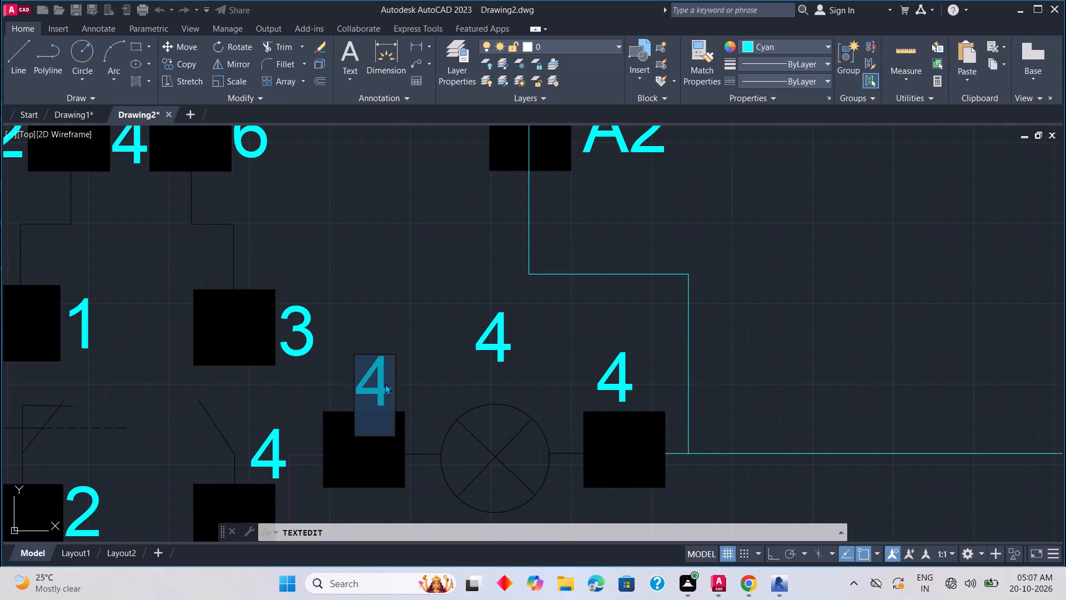
{"action": "type", "text": "X1"}
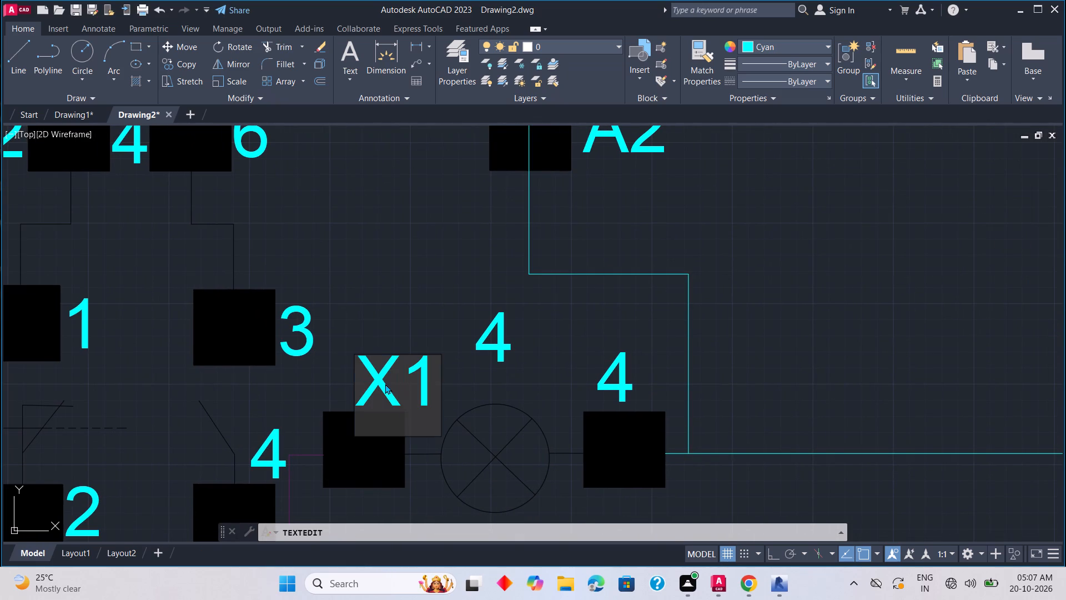
{"action": "left_click", "coordinate": [407, 303]}
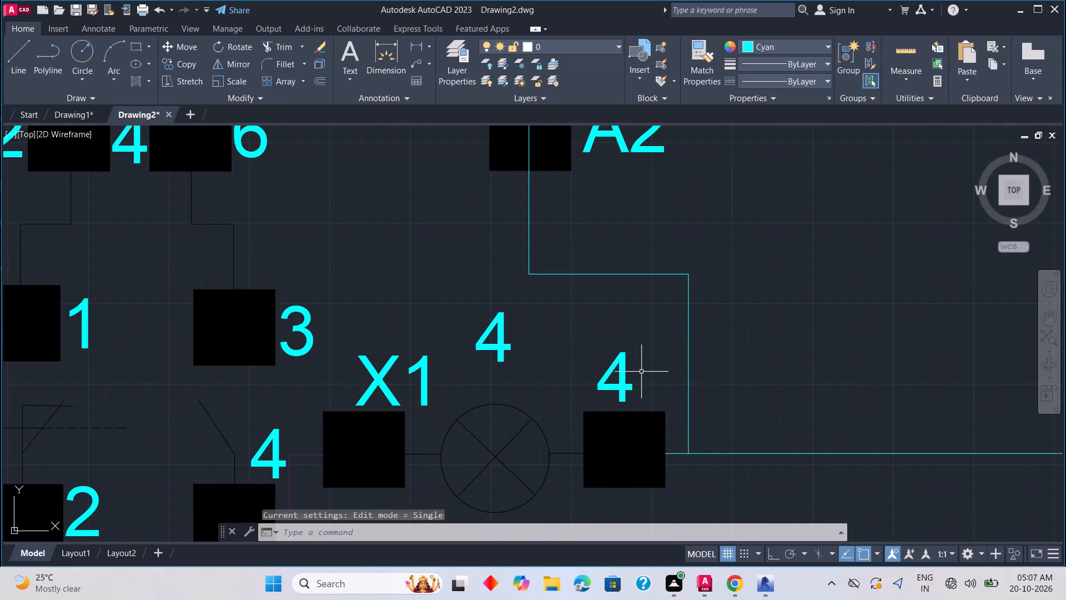
Replace the placeholder 4 above the same lamp's right terminal with X2.
{"action": "double_click", "coordinate": [628, 374]}
{"action": "key", "text": "Escape"}
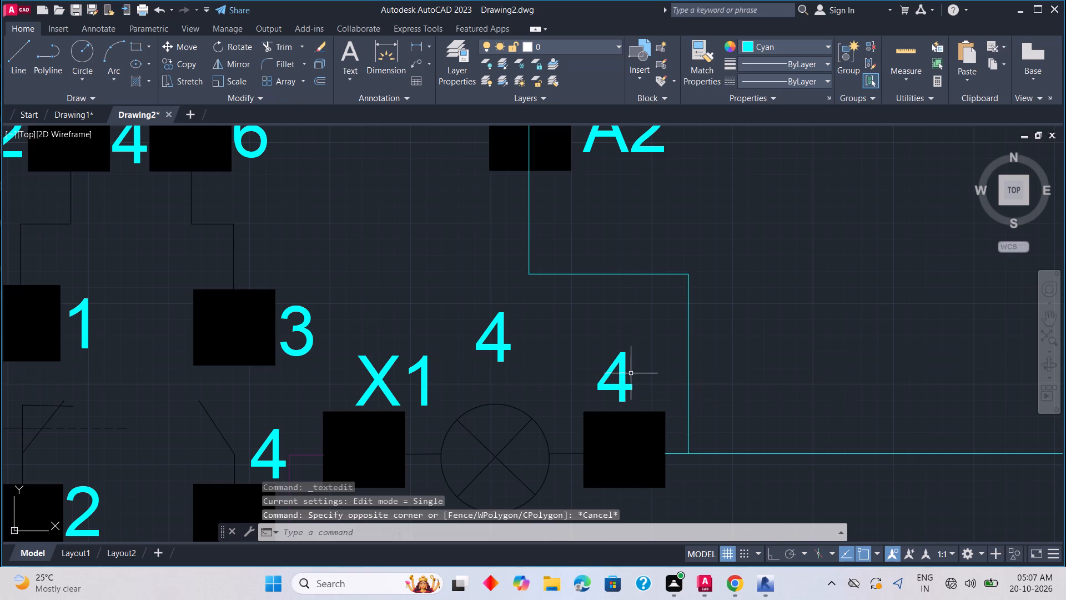
{"action": "double_click", "coordinate": [624, 377]}
{"action": "key", "text": "x"}
{"action": "key", "text": "2"}
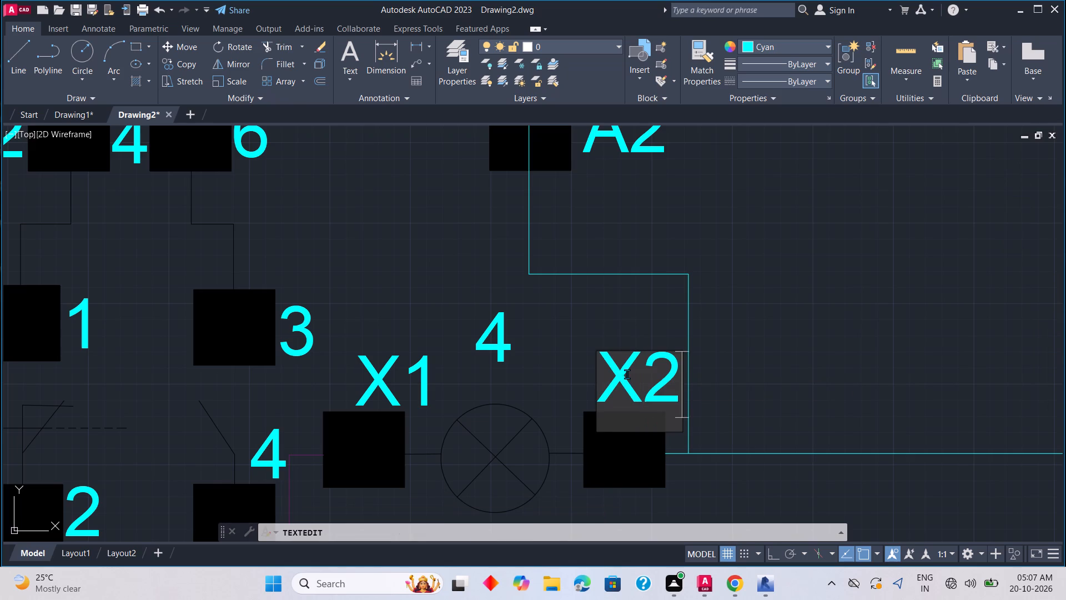
{"action": "left_click", "coordinate": [606, 430]}
{"action": "left_click", "coordinate": [697, 484]}
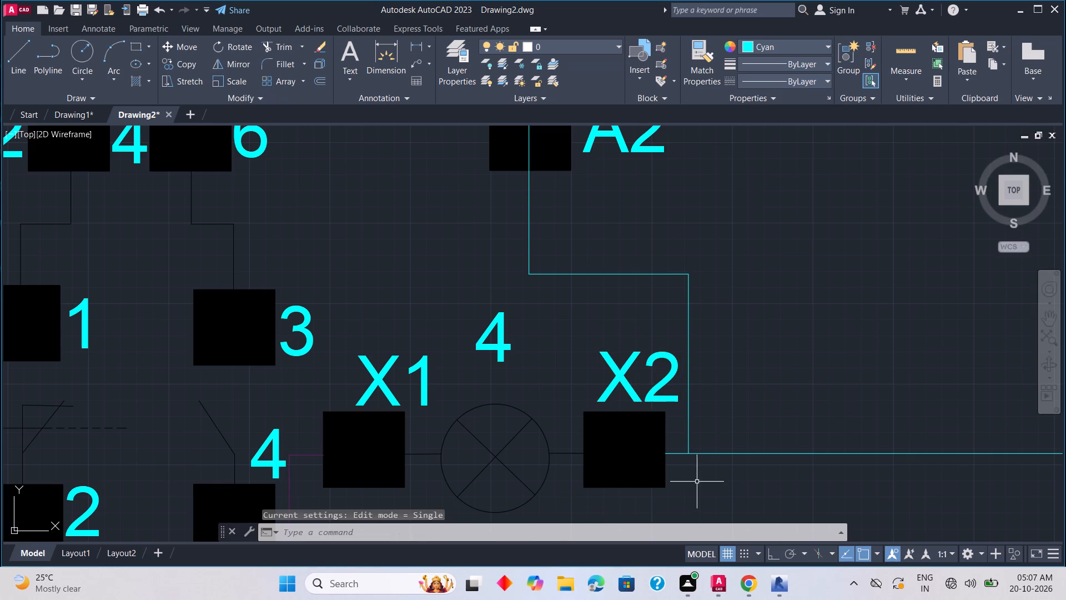
Shift the X1 and X2 labels slightly left so each sits centred above its terminal block.
{"action": "left_click", "coordinate": [427, 382]}
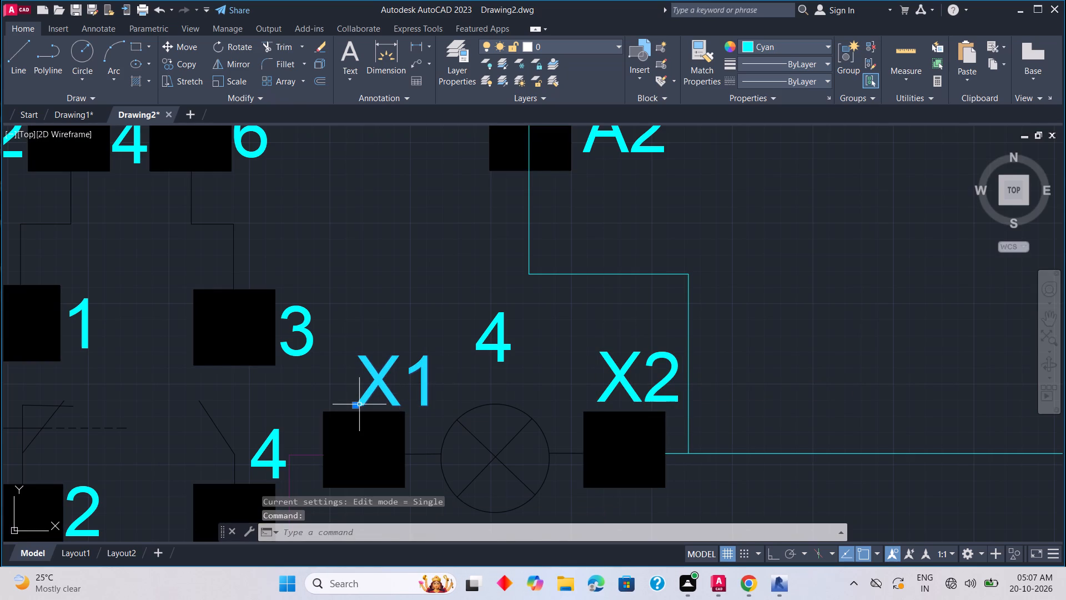
{"action": "left_click", "coordinate": [355, 404]}
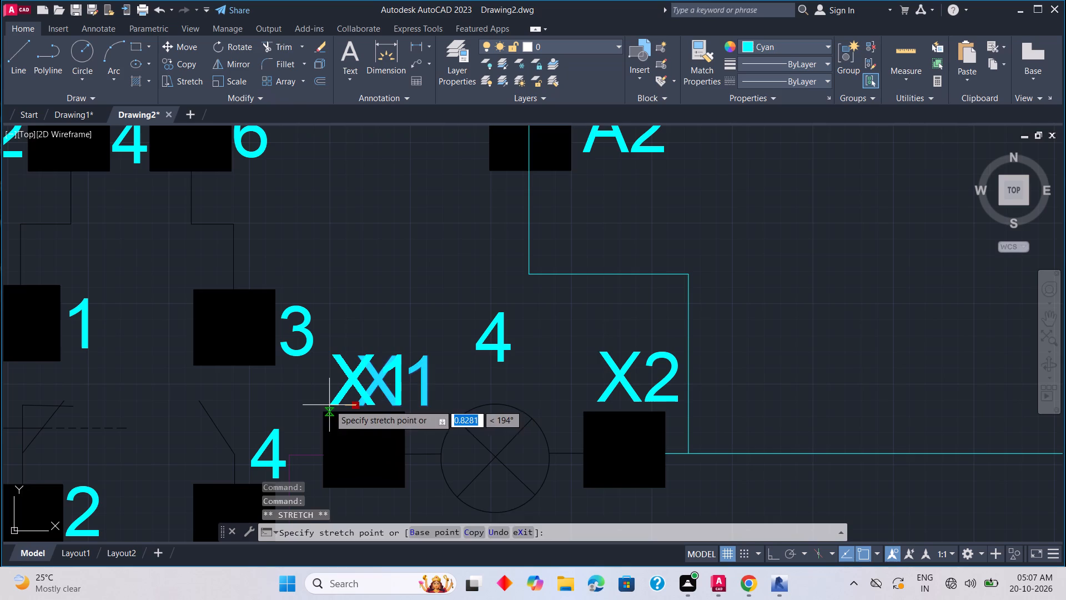
{"action": "left_click", "coordinate": [329, 404]}
{"action": "key", "text": "Escape"}
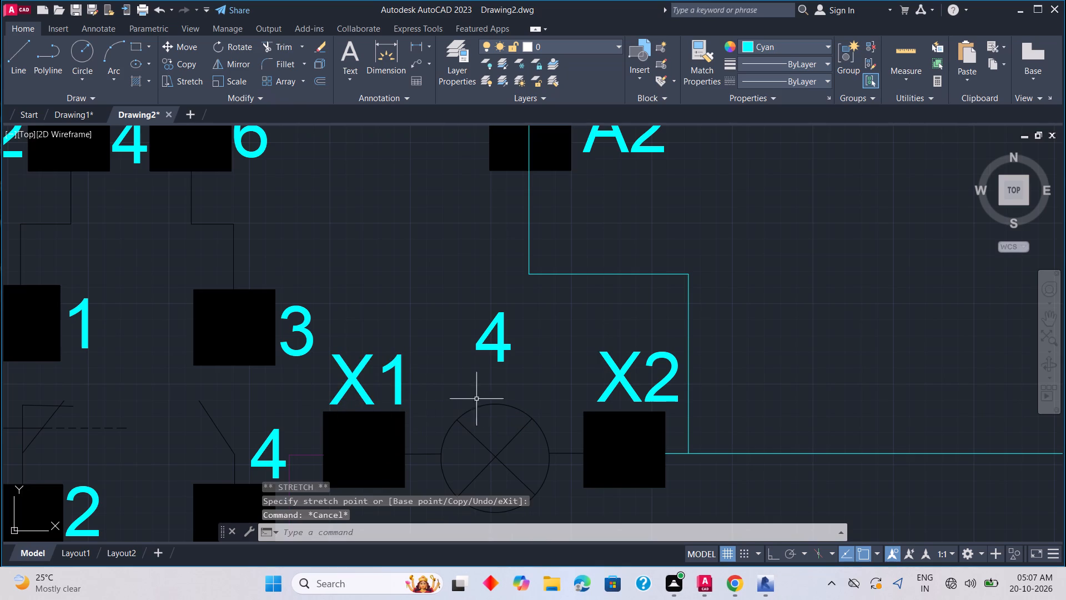
{"action": "left_click", "coordinate": [608, 389]}
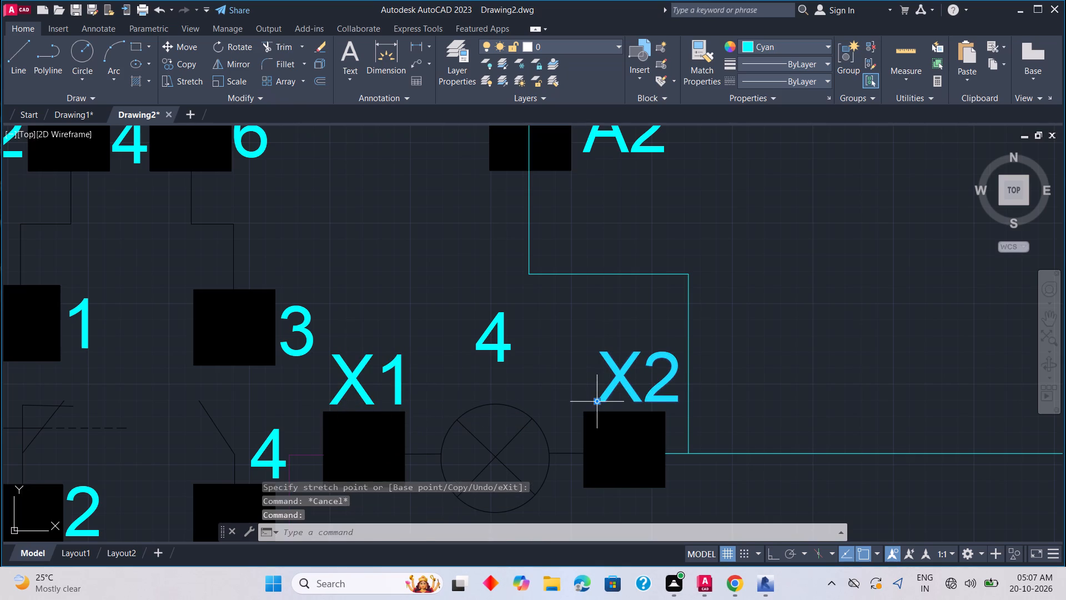
{"action": "left_click", "coordinate": [596, 402]}
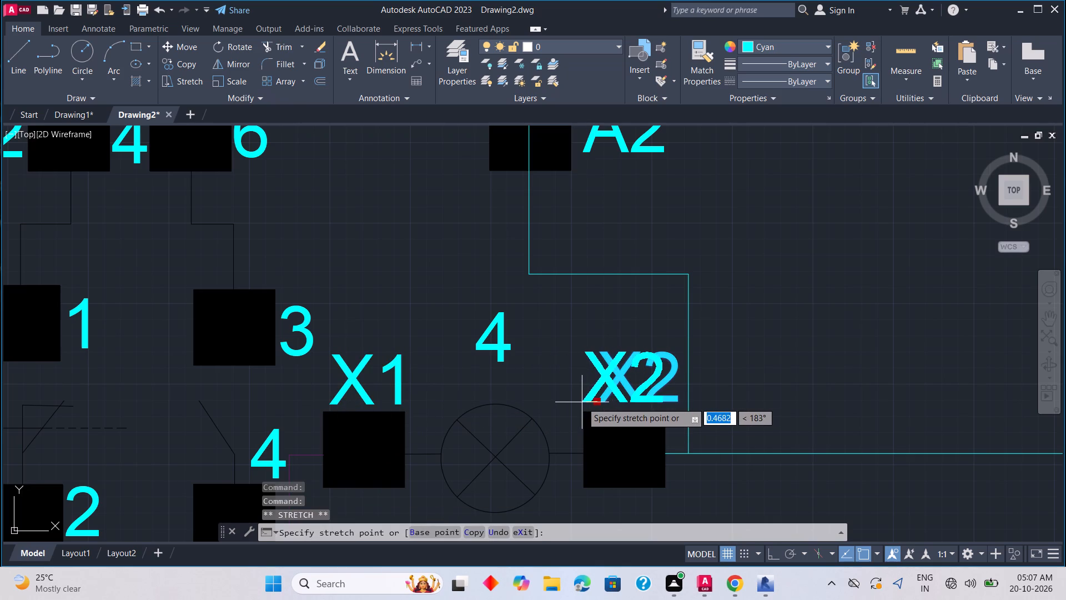
{"action": "left_click", "coordinate": [582, 402]}
{"action": "key", "text": "Escape"}
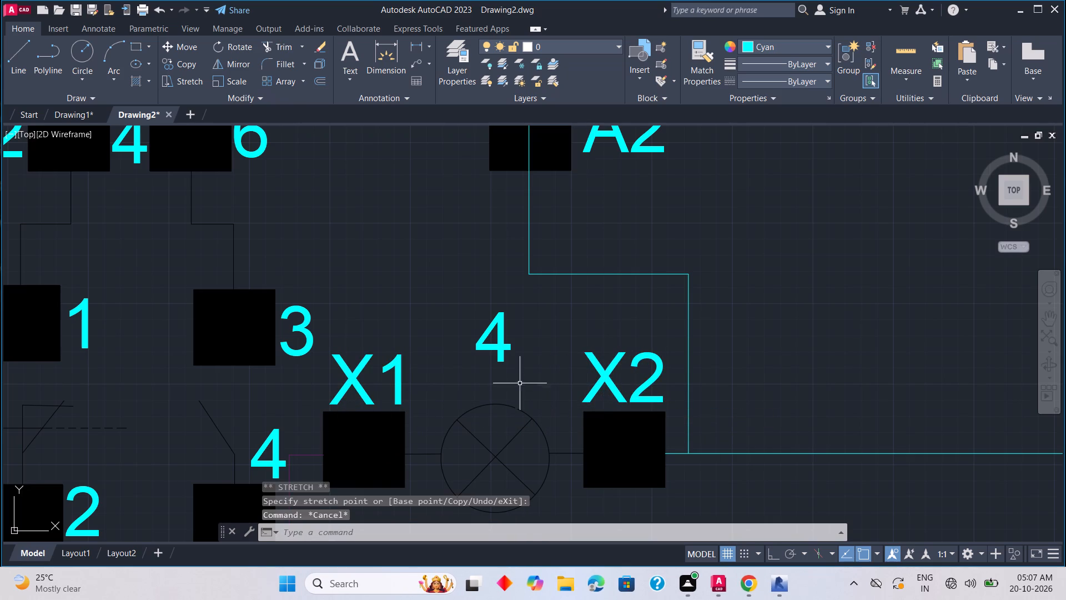
Replace the placeholder 4 above the lamp symbol with the device name -H3.
{"action": "double_click", "coordinate": [502, 348]}
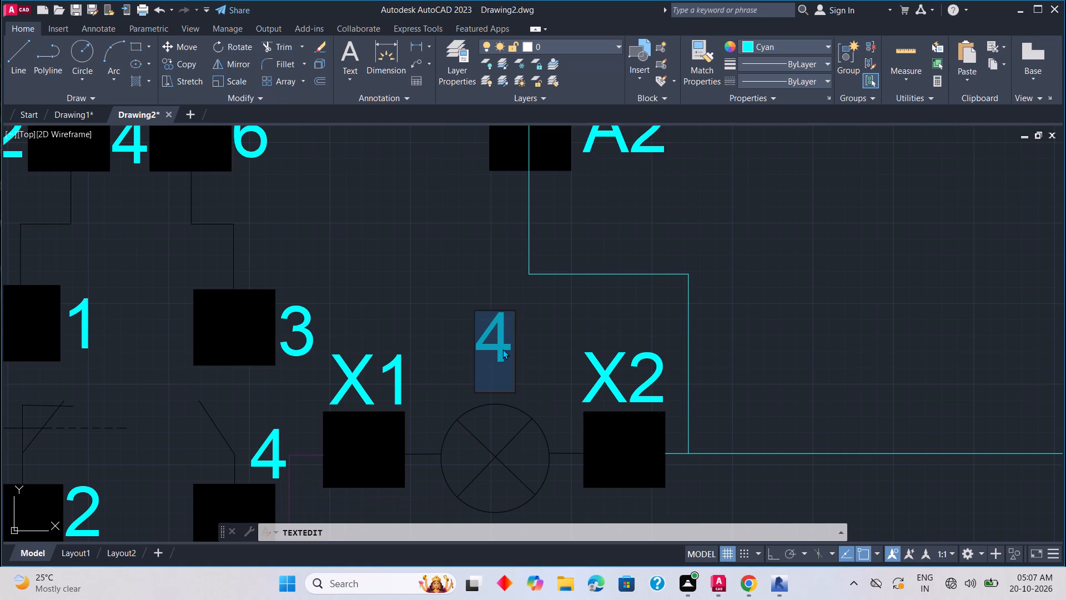
{"action": "key", "text": "minus"}
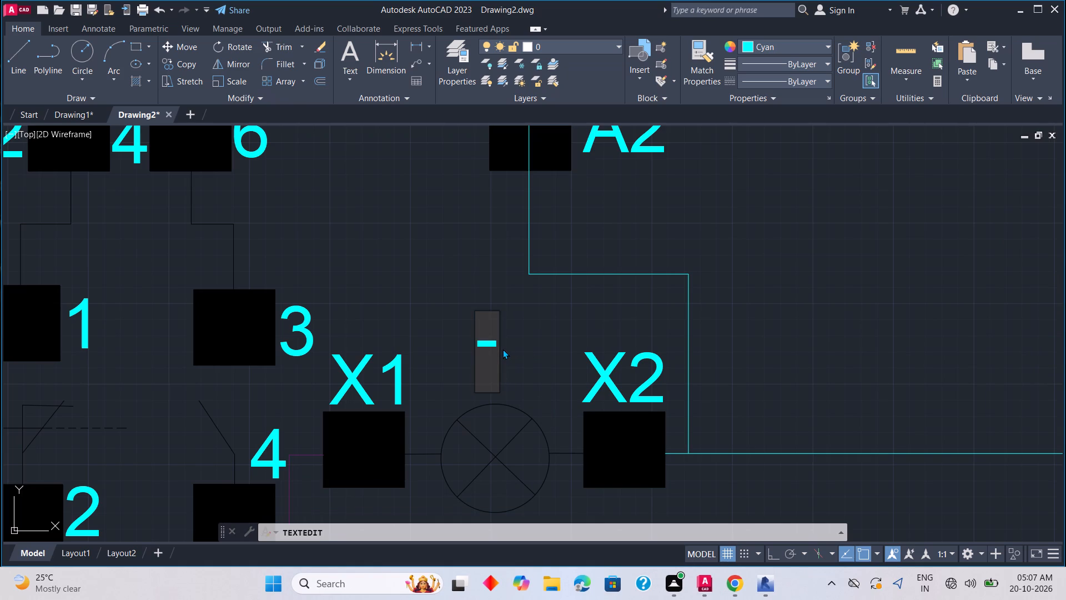
{"action": "type", "text": "H6"}
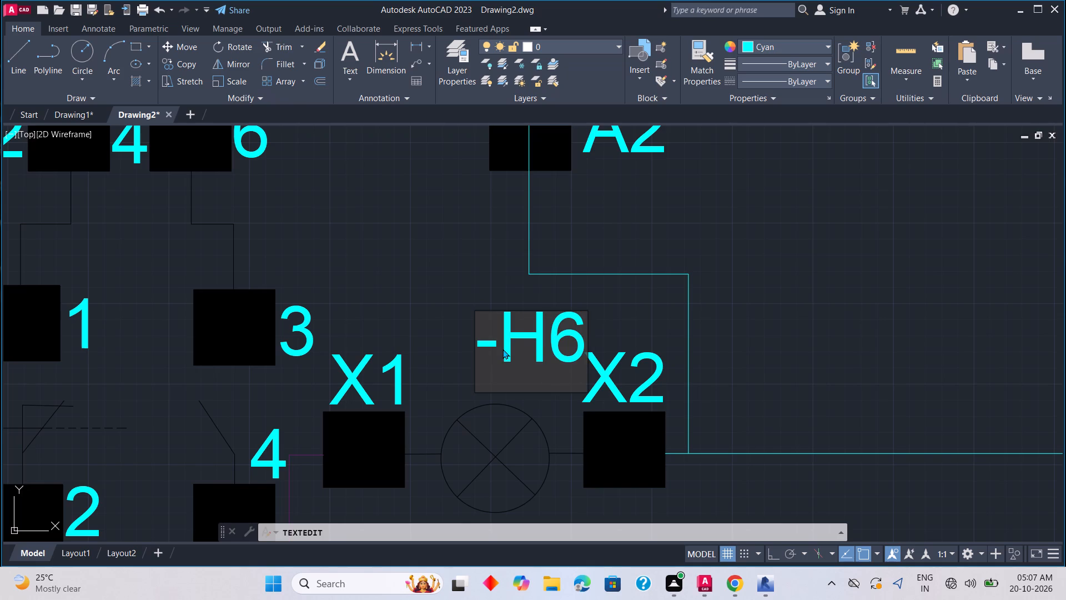
{"action": "key", "text": "BackSpace"}
{"action": "key", "text": "3"}
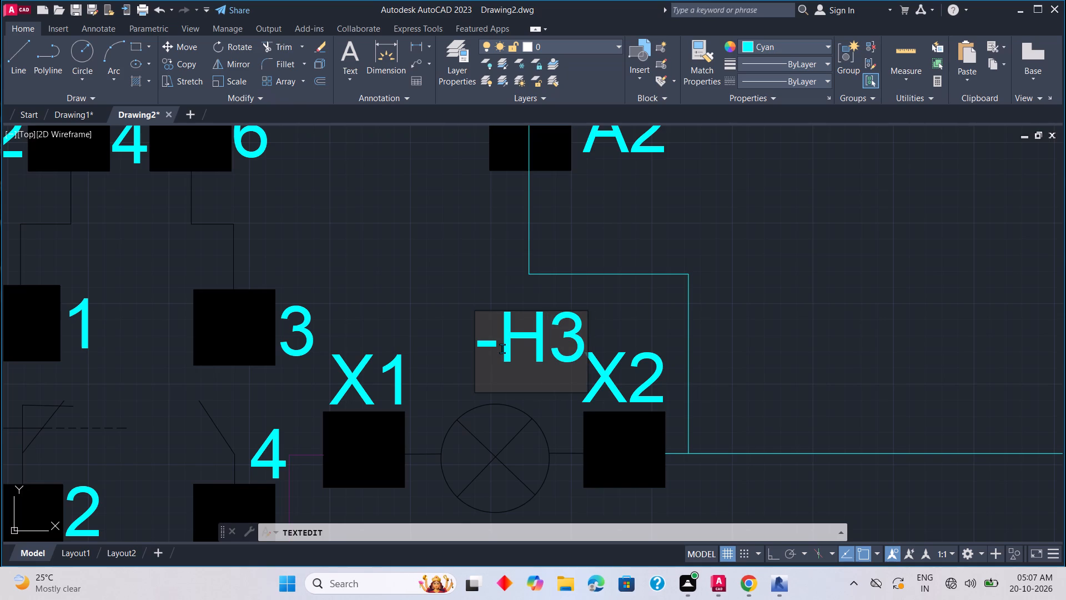
{"action": "left_click", "coordinate": [631, 272]}
Move the -H3 label left so it sits centred above the lamp symbol between X1 and X2.
{"action": "left_click", "coordinate": [517, 338]}
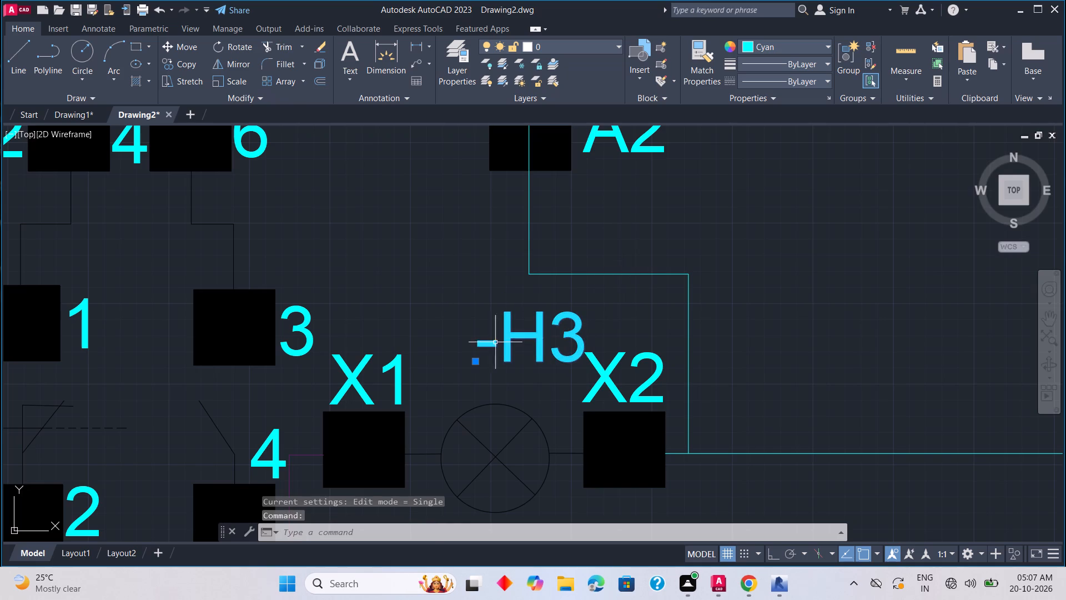
{"action": "left_click", "coordinate": [474, 361]}
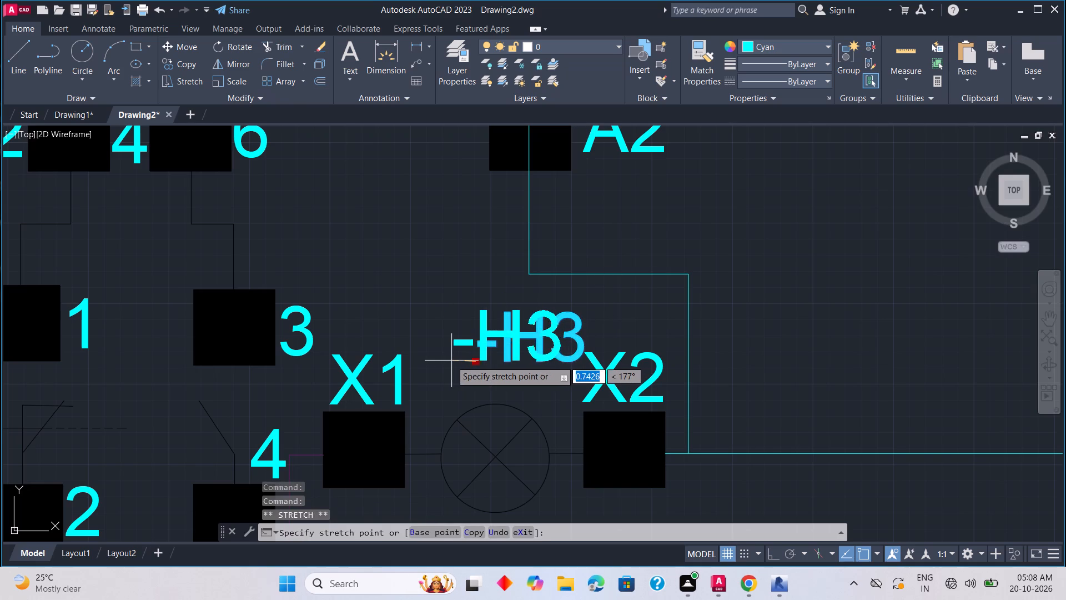
{"action": "left_click", "coordinate": [439, 360]}
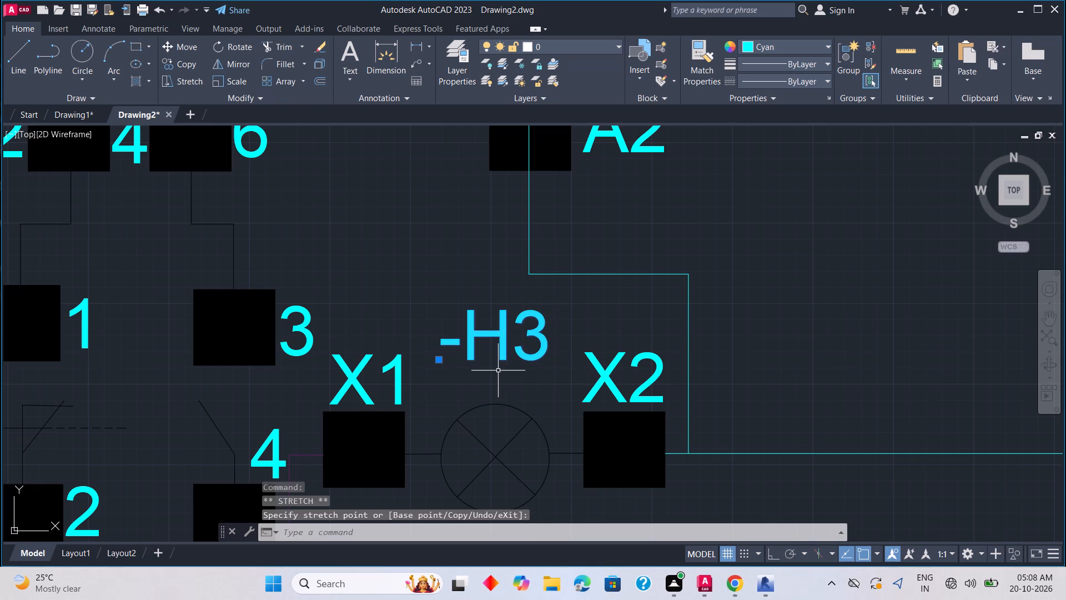
{"action": "key", "text": "Escape"}
Rotate the -KM1 label overlapping the upper left circuit's yellow coil 90° counterclockwise about the start of its text, using Ortho.
{"action": "scroll", "coordinate": [558, 435], "scroll_direction": "down", "scroll_amount": 4}
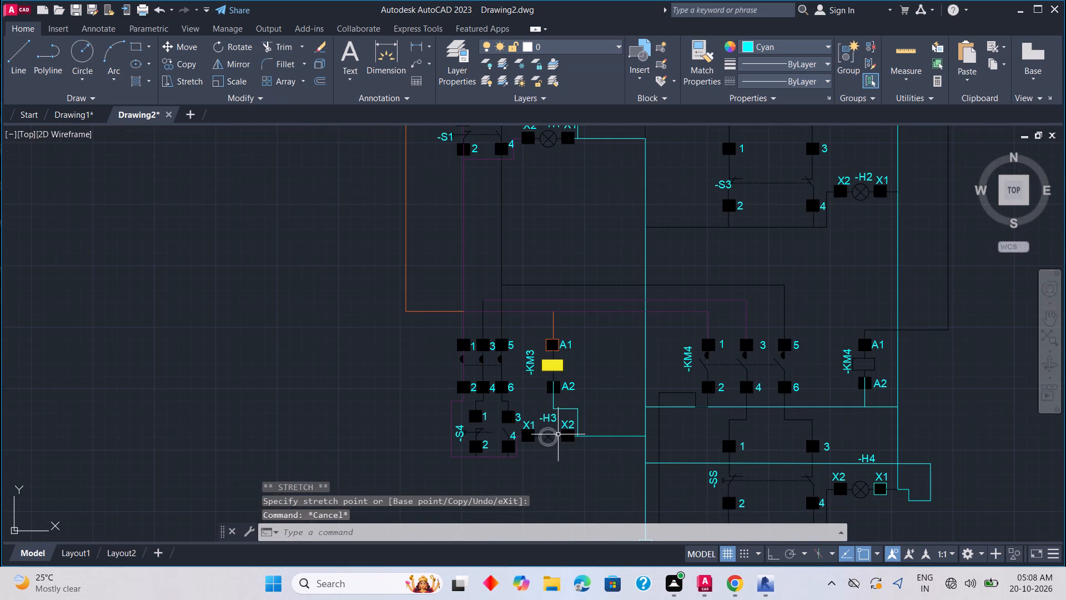
{"action": "scroll", "coordinate": [602, 413], "scroll_direction": "down", "scroll_amount": 2}
{"action": "scroll", "coordinate": [602, 412], "scroll_direction": "up", "scroll_amount": 1}
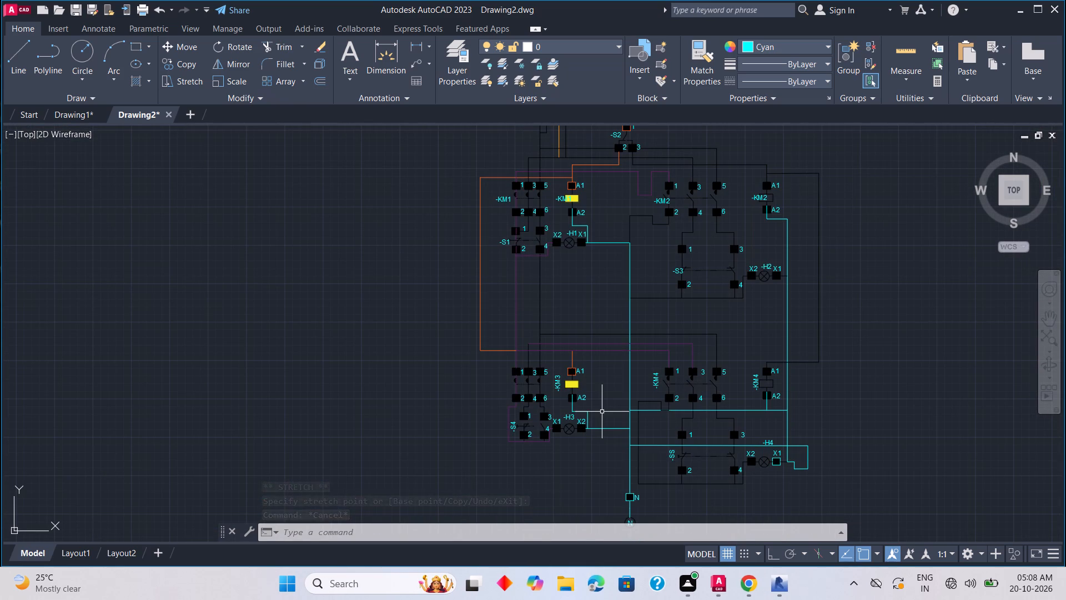
{"action": "middle_click_drag", "start_coordinate": [602, 410], "coordinate": [612, 369]}
{"action": "scroll", "coordinate": [603, 404], "scroll_direction": "up", "scroll_amount": 1}
{"action": "scroll", "coordinate": [612, 369], "scroll_direction": "down", "scroll_amount": 2}
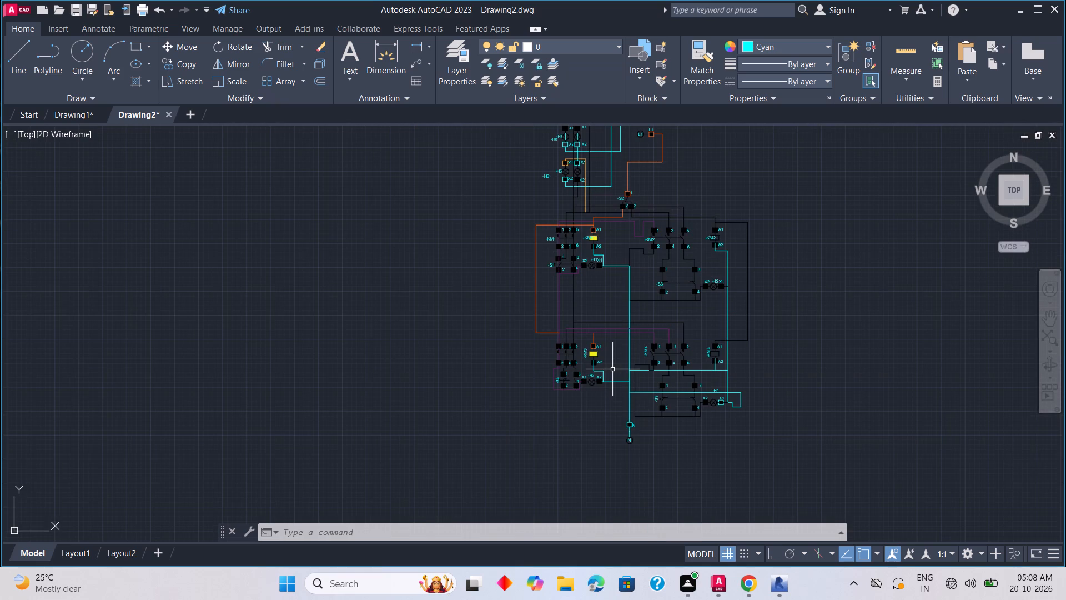
{"action": "middle_click_drag", "start_coordinate": [609, 296], "coordinate": [575, 411]}
{"action": "scroll", "coordinate": [557, 356], "scroll_direction": "up", "scroll_amount": 2}
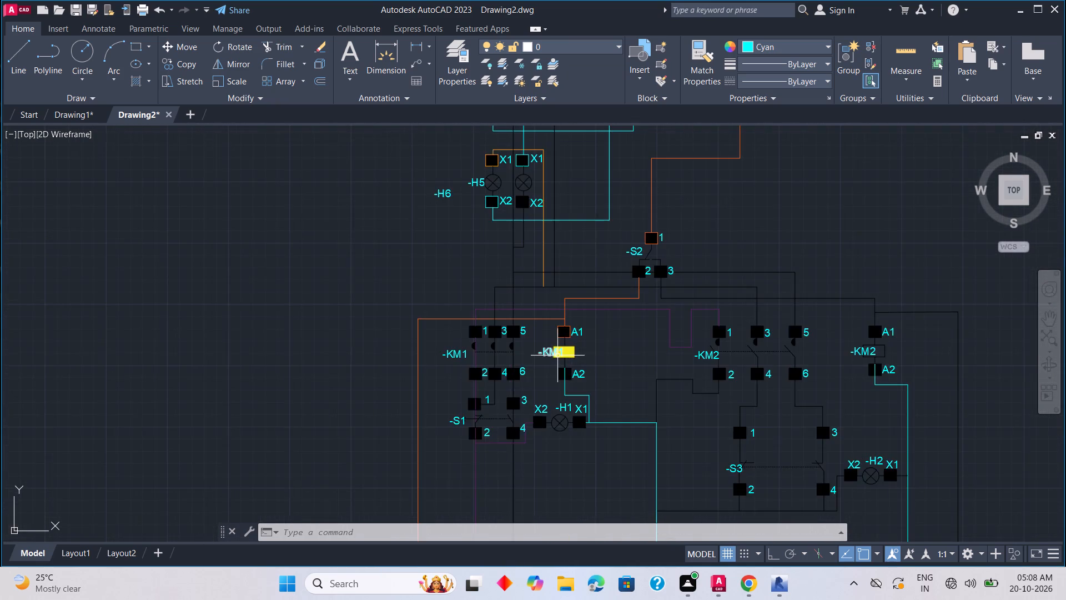
{"action": "scroll", "coordinate": [557, 356], "scroll_direction": "up", "scroll_amount": 2}
{"action": "left_click", "coordinate": [534, 351]}
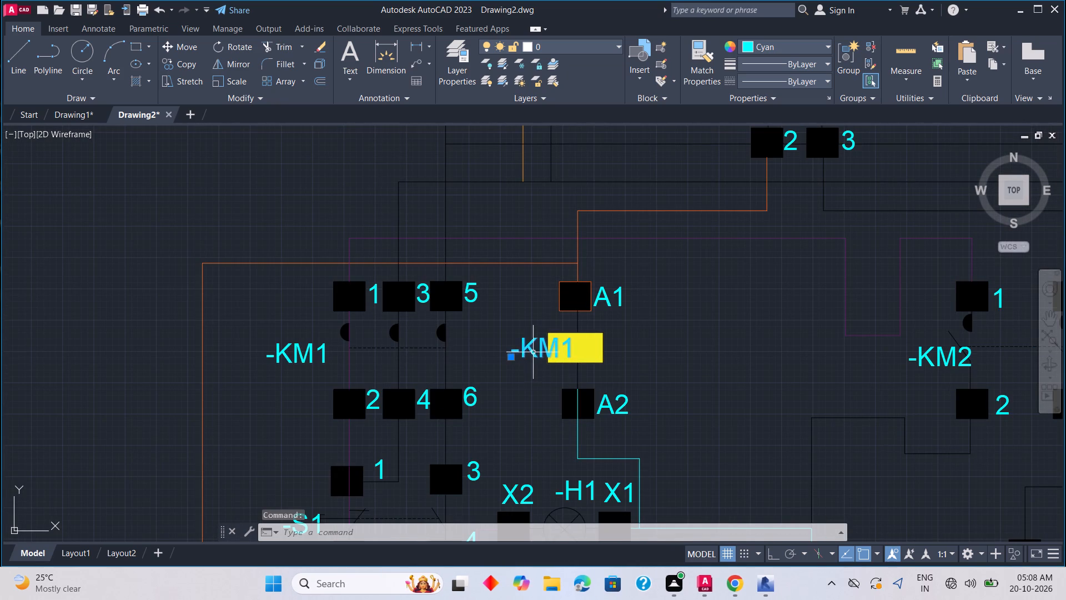
{"action": "right_click", "coordinate": [514, 357]}
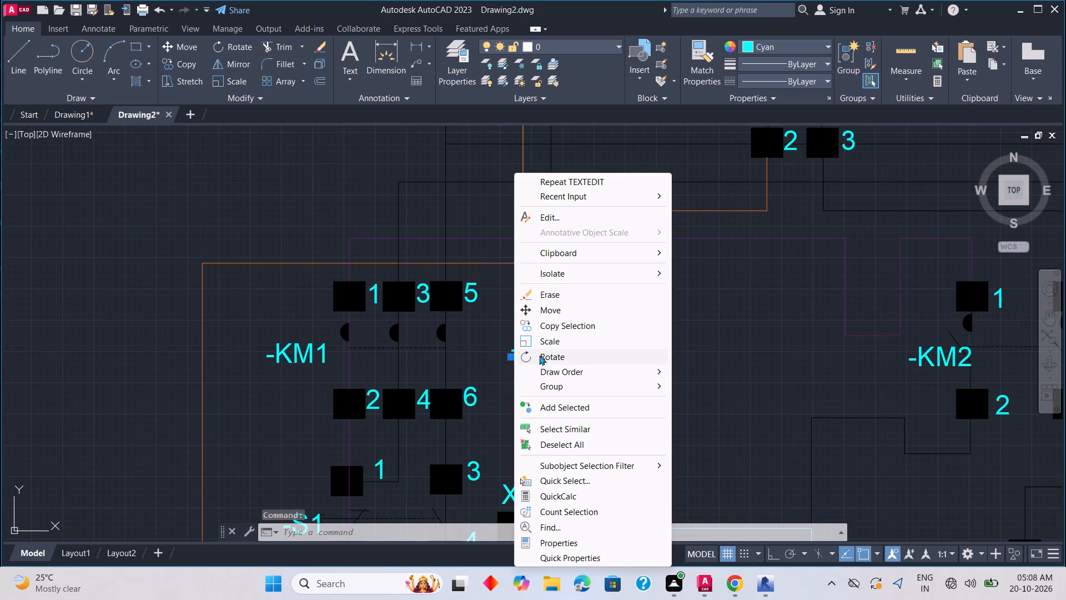
{"action": "left_click", "coordinate": [541, 354]}
{"action": "left_click", "coordinate": [511, 349]}
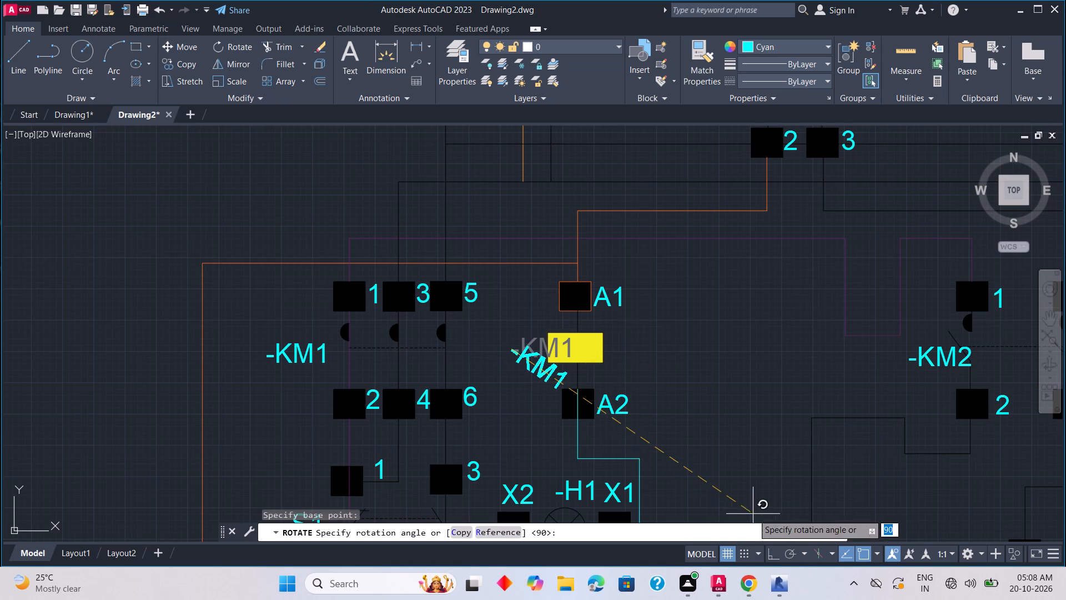
{"action": "left_click", "coordinate": [775, 551]}
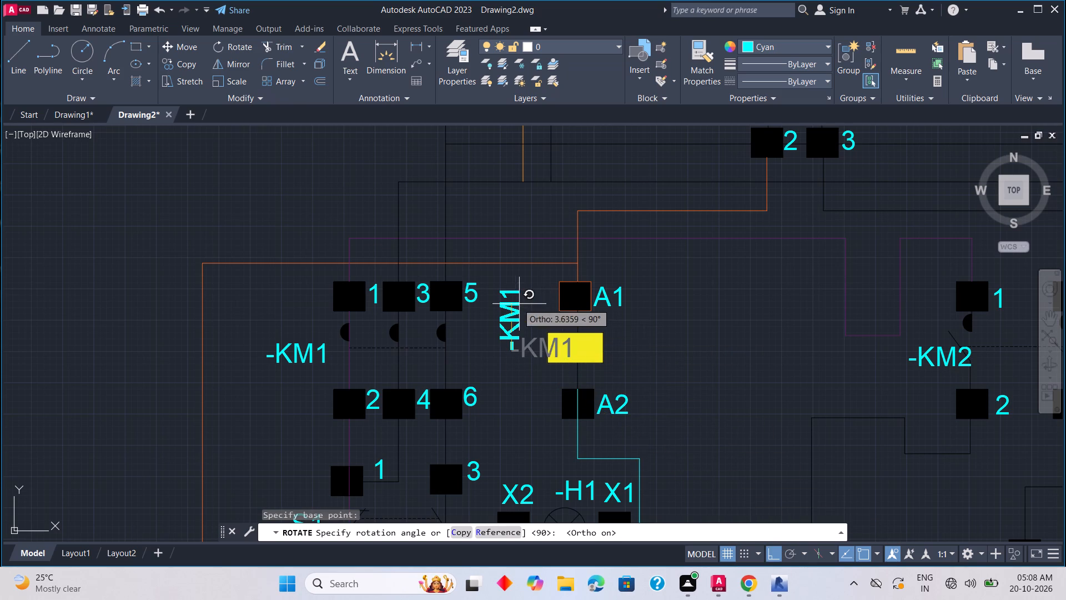
{"action": "left_click", "coordinate": [516, 302]}
With Ortho off, move the vertical -KM1 label down and slightly right so it sits just left of the yellow coil.
{"action": "left_click", "coordinate": [514, 348]}
{"action": "right_click", "coordinate": [525, 358]}
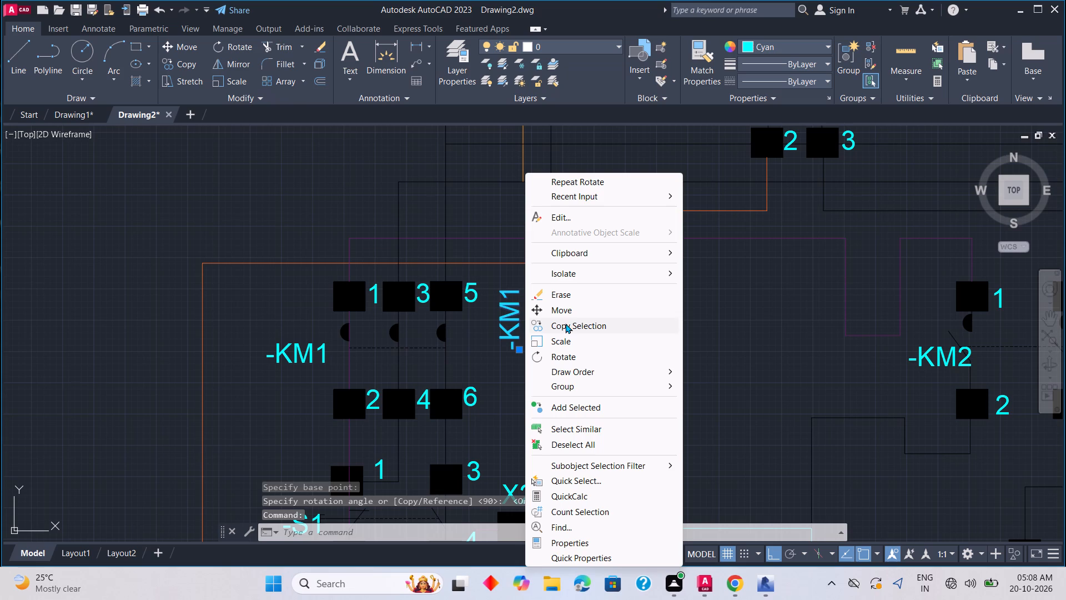
{"action": "left_click", "coordinate": [565, 306]}
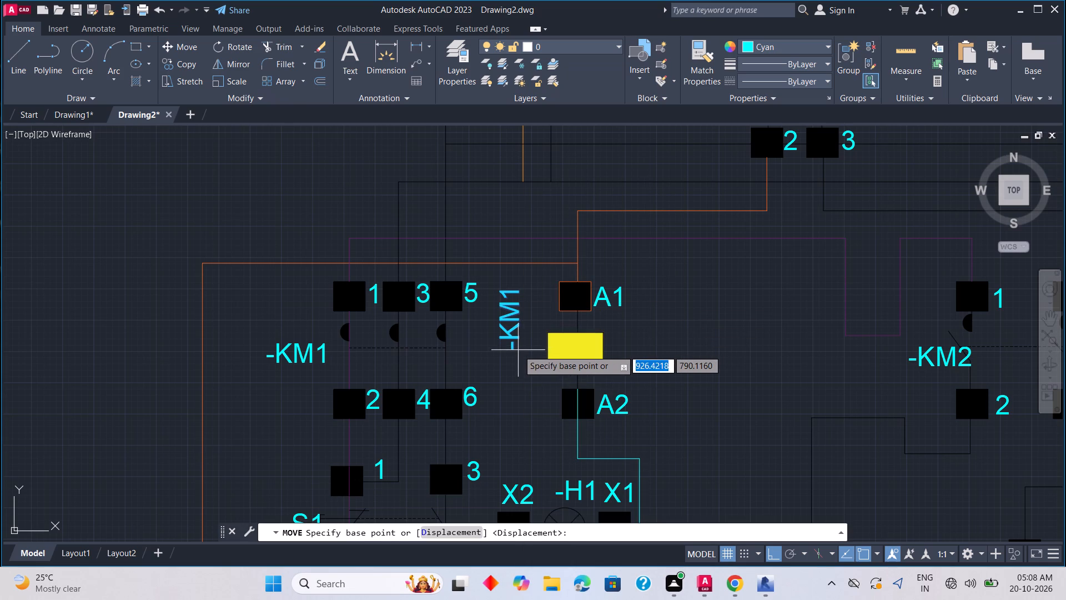
{"action": "left_click", "coordinate": [514, 348]}
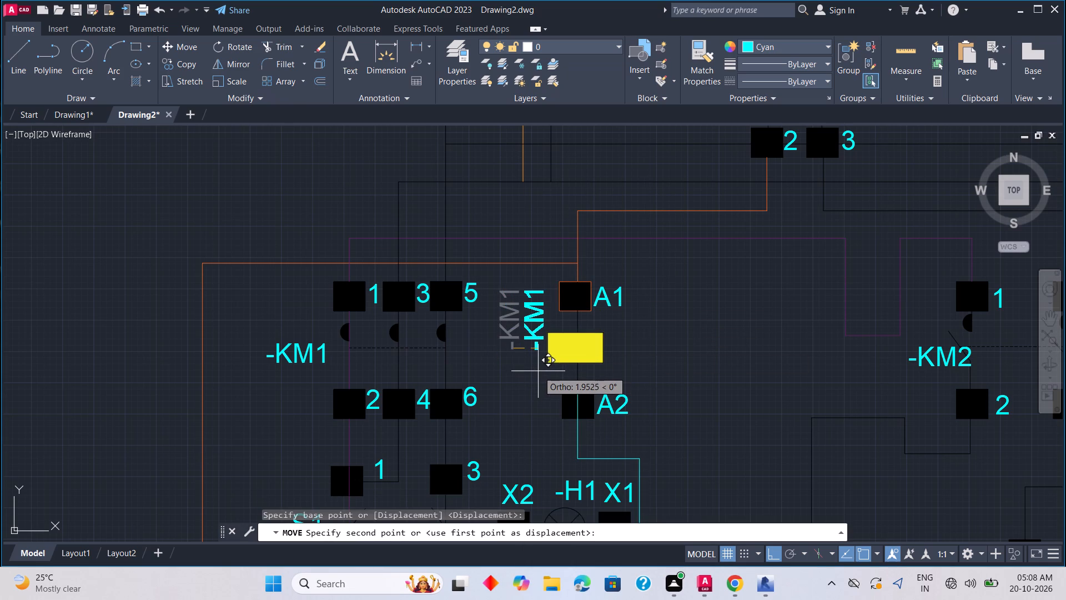
{"action": "left_click", "coordinate": [768, 548]}
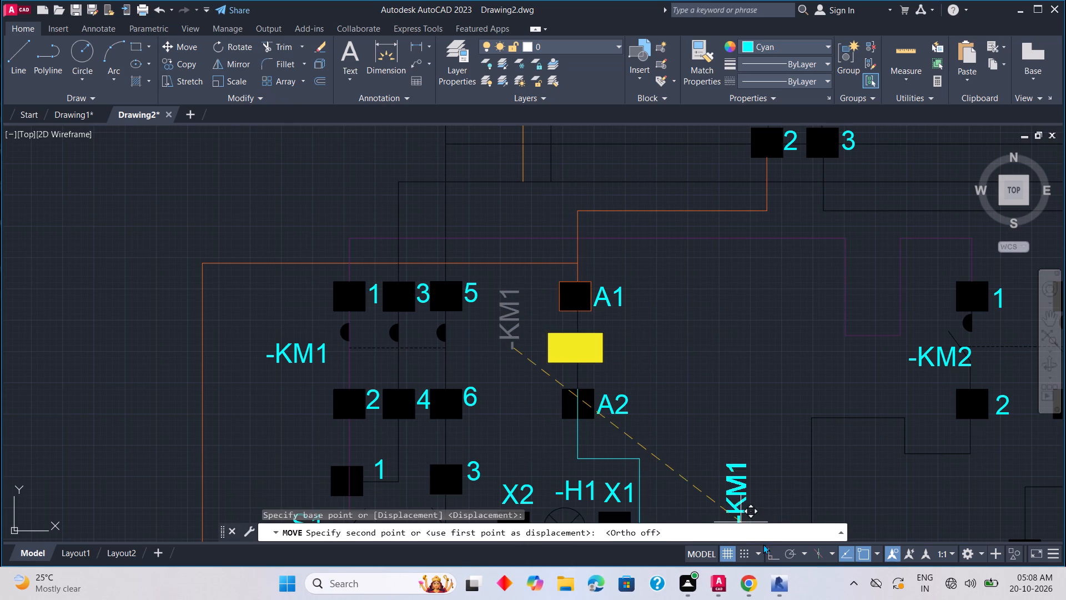
{"action": "left_click", "coordinate": [529, 372]}
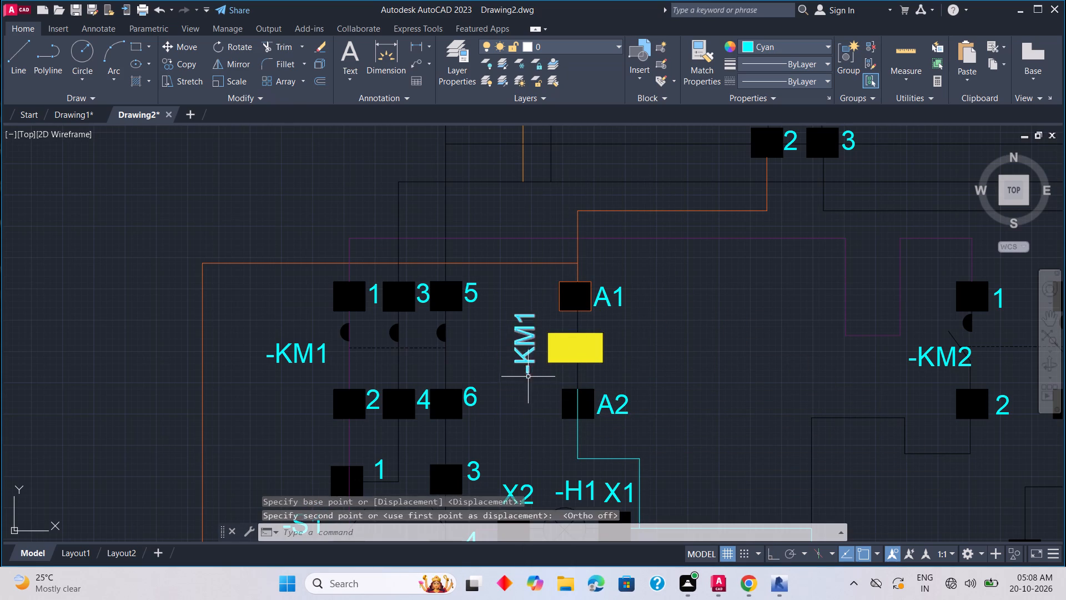
Rotate the -KM1 label beside the three-pole contacts 90° counterclockwise about the start of its text, using Ortho.
{"action": "key", "text": "Escape"}
{"action": "left_click", "coordinate": [324, 361]}
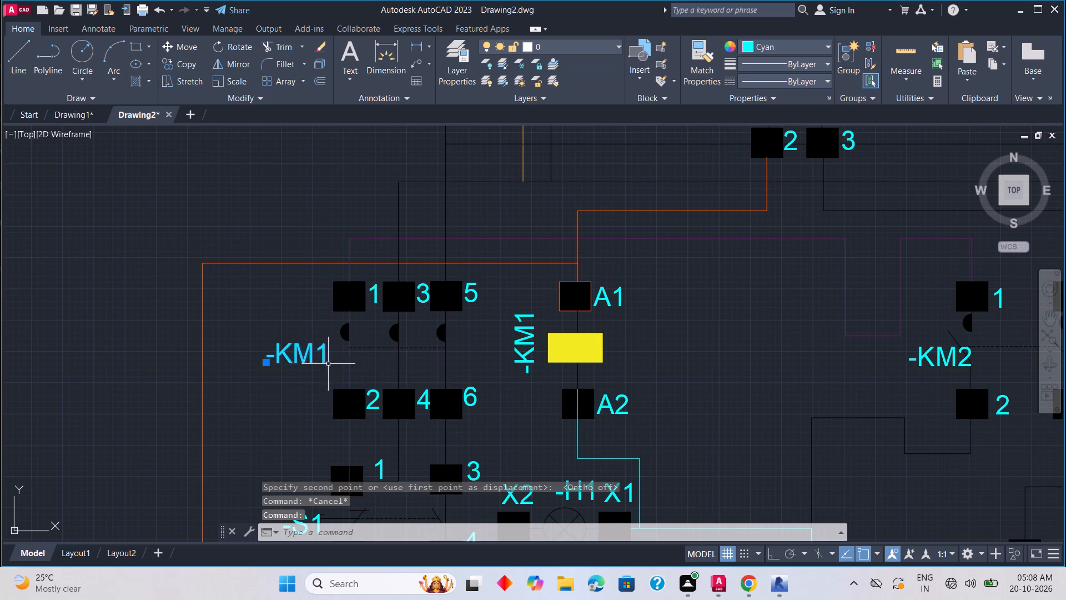
{"action": "left_click", "coordinate": [770, 548]}
{"action": "right_click_drag", "start_coordinate": [500, 459], "coordinate": [344, 437]}
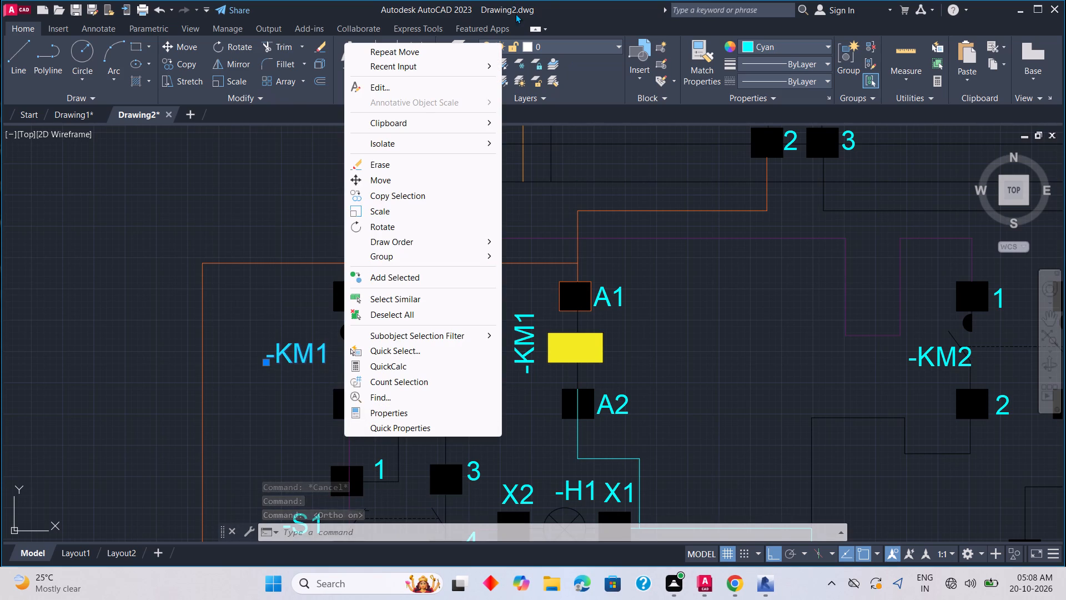
{"action": "left_click", "coordinate": [408, 227]}
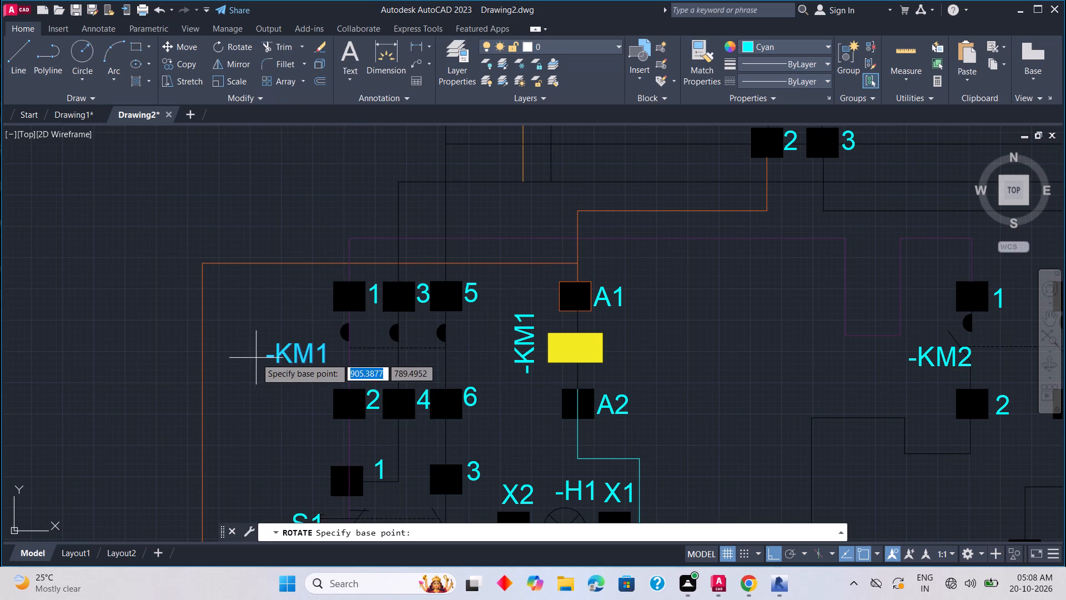
{"action": "left_click", "coordinate": [270, 358]}
{"action": "left_click", "coordinate": [281, 318]}
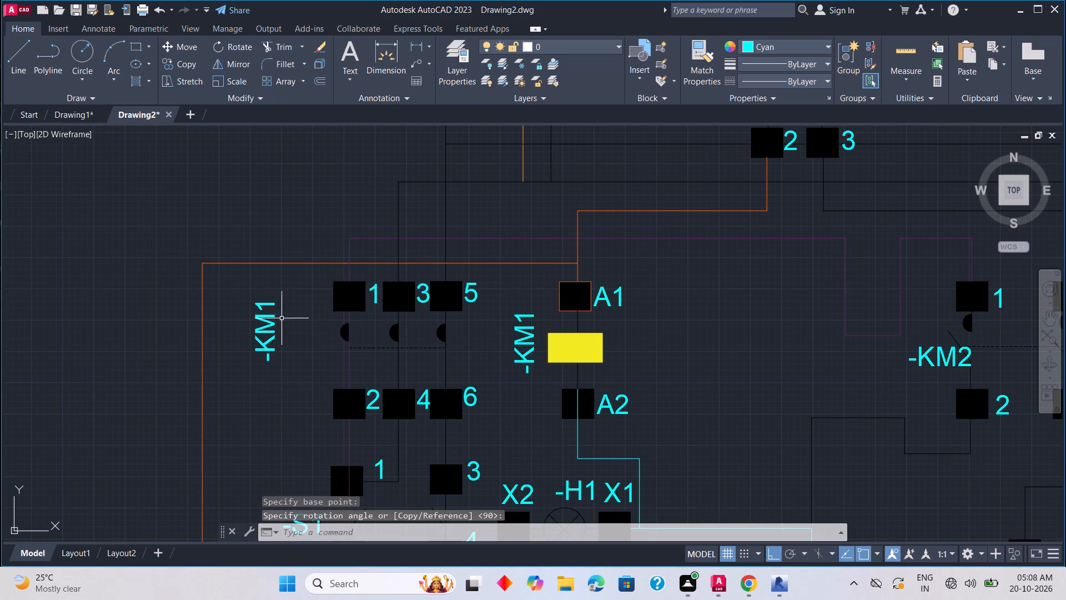
With Ortho off, move the vertical -KM1 label right and slightly down so it sits just left of contacts 1 and 2.
{"action": "left_click", "coordinate": [765, 552]}
{"action": "left_click", "coordinate": [771, 548]}
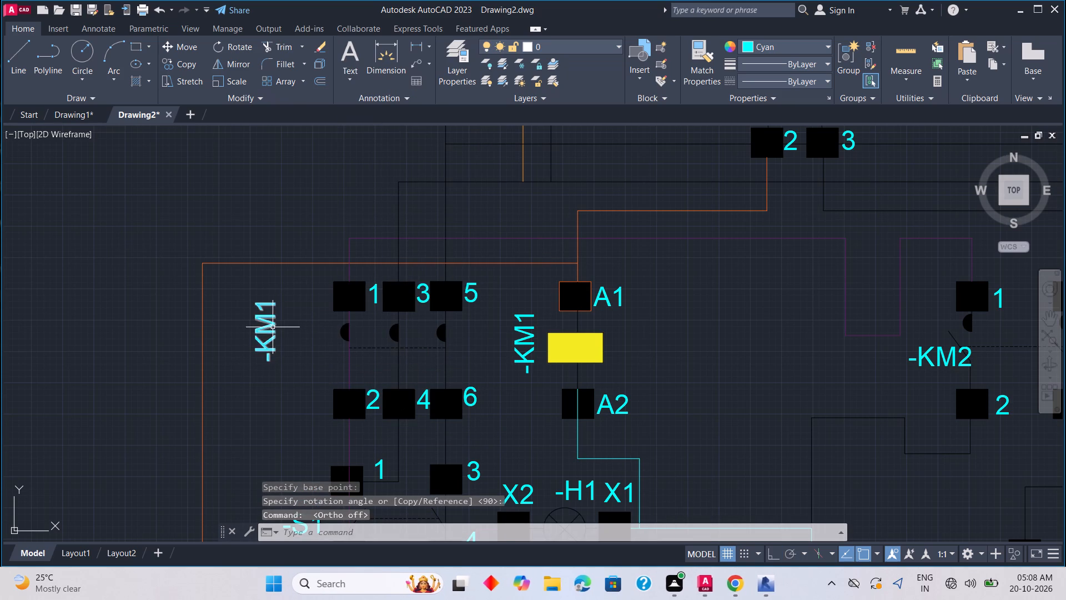
{"action": "left_click", "coordinate": [271, 326]}
{"action": "left_click", "coordinate": [275, 359]}
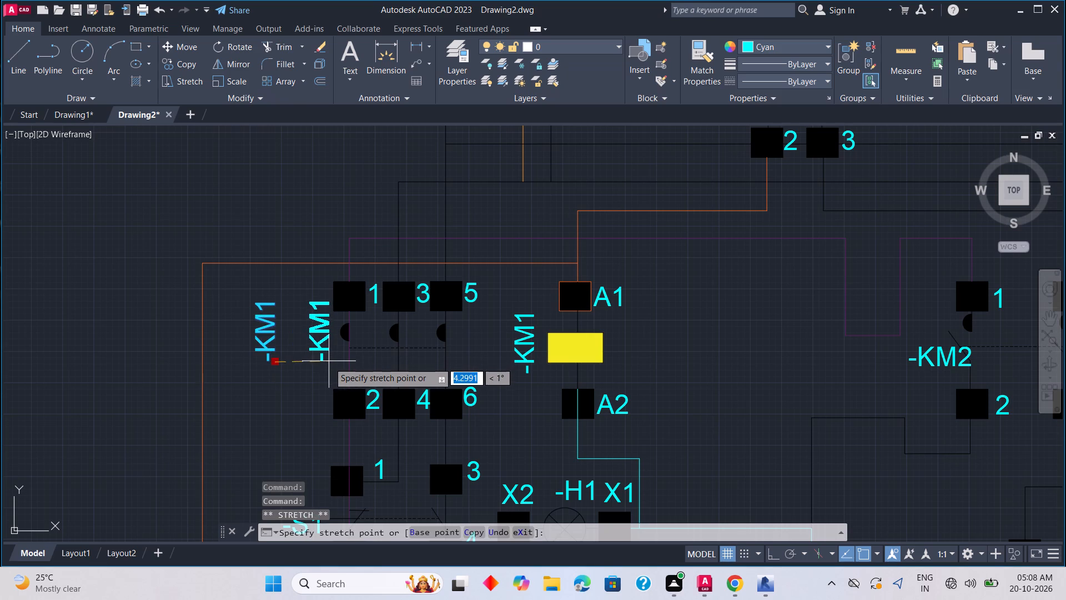
{"action": "left_click", "coordinate": [318, 369]}
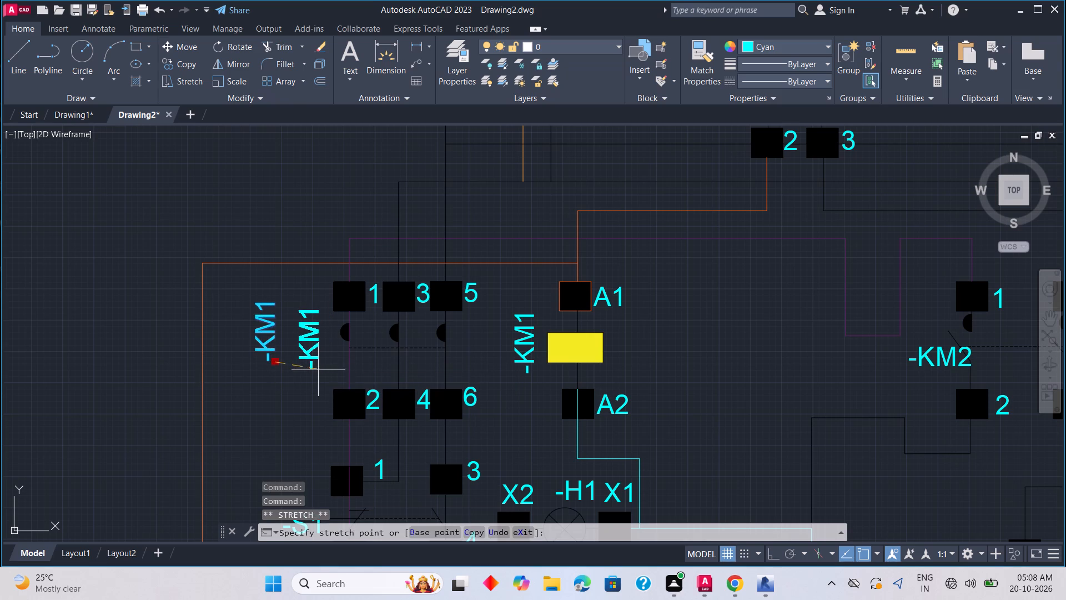
{"action": "key", "text": "Escape"}
Move the X2 label of the -H1 lamp slightly left so it sits centred above its terminal square.
{"action": "scroll", "coordinate": [358, 355], "scroll_direction": "down", "scroll_amount": 2}
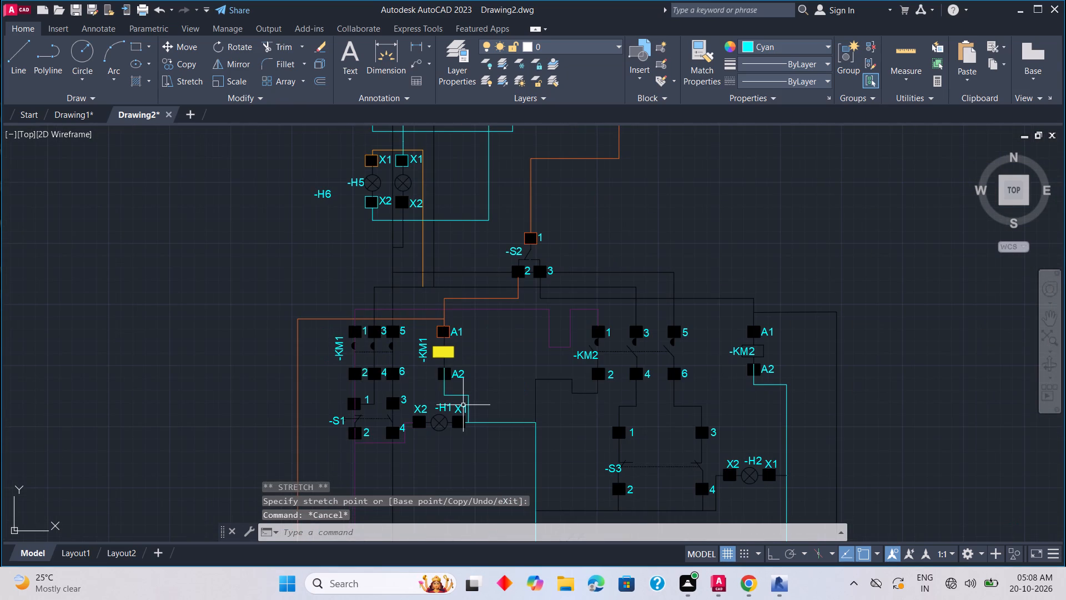
{"action": "scroll", "coordinate": [443, 424], "scroll_direction": "up", "scroll_amount": 5}
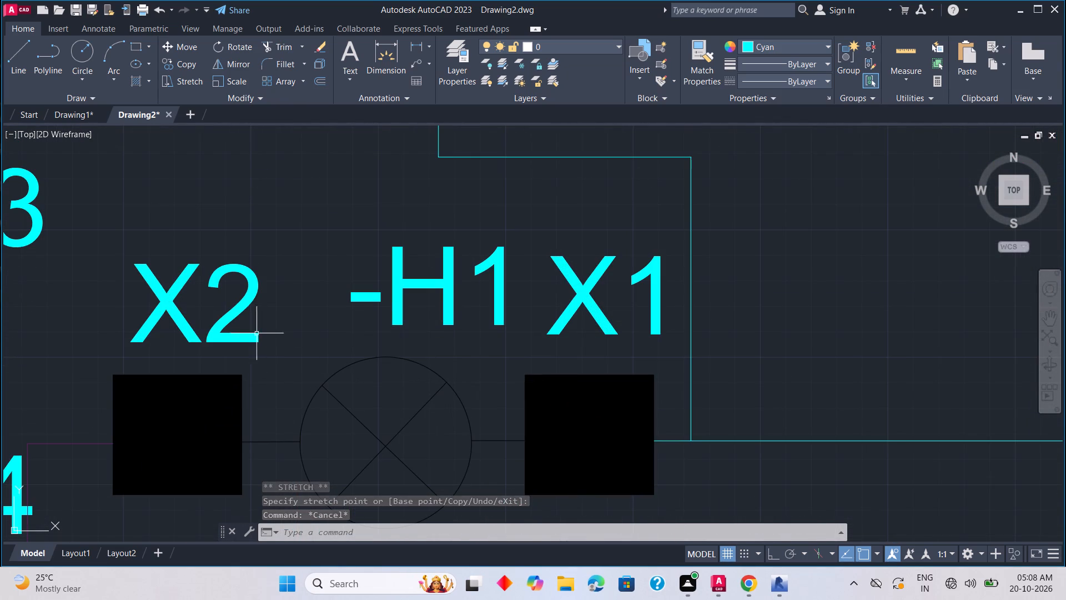
{"action": "left_click", "coordinate": [250, 336]}
{"action": "middle_click_drag", "start_coordinate": [248, 332], "coordinate": [626, 354]}
{"action": "key", "text": "Escape"}
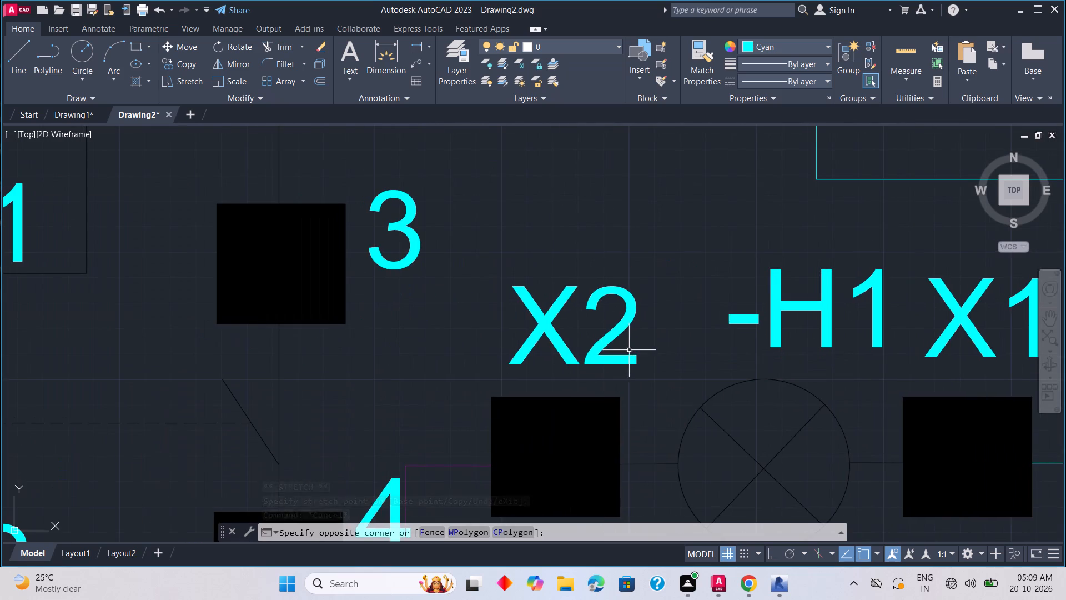
{"action": "left_click", "coordinate": [626, 329]}
{"action": "left_click", "coordinate": [509, 363]}
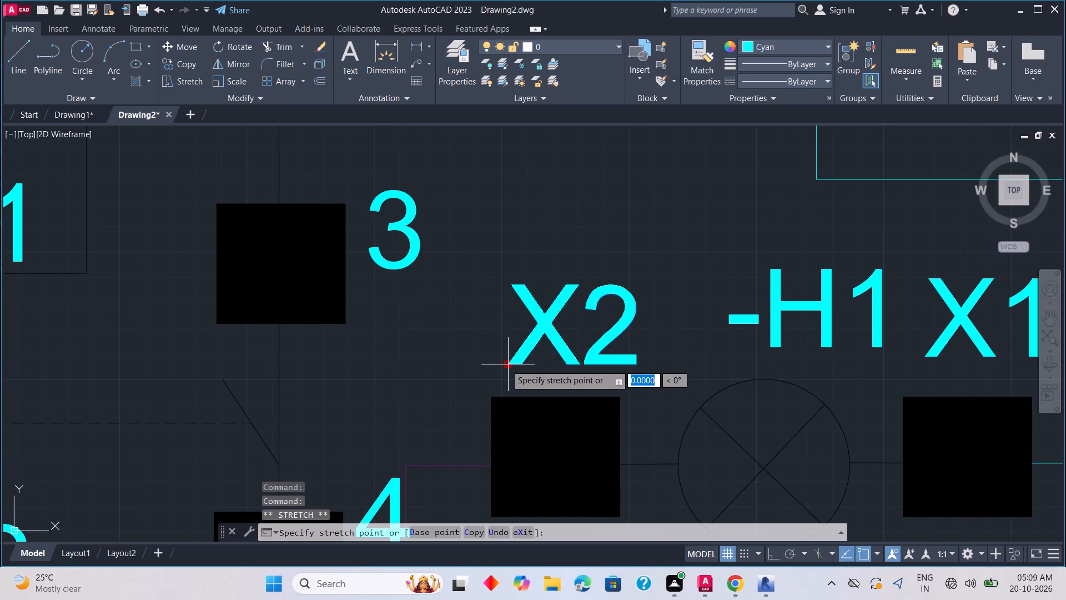
{"action": "left_click", "coordinate": [485, 366]}
{"action": "key", "text": "Escape"}
Move the -H1 label up and left so it sits centred above the lamp symbol between X2 and X1.
{"action": "scroll", "coordinate": [556, 363], "scroll_direction": "down", "scroll_amount": 2}
{"action": "middle_click_drag", "start_coordinate": [555, 362], "coordinate": [334, 363]}
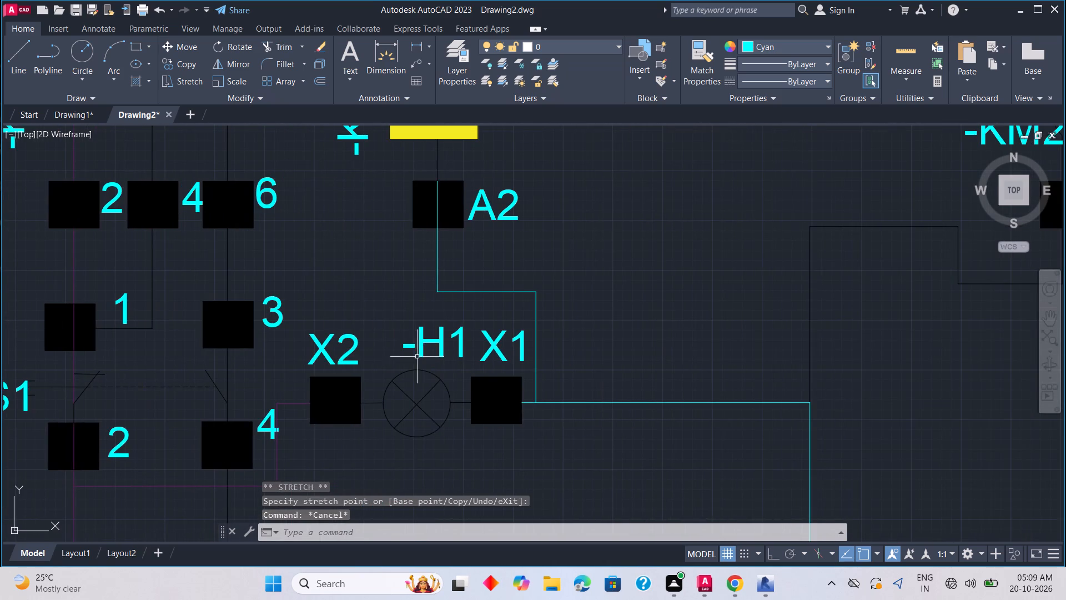
{"action": "scroll", "coordinate": [451, 356], "scroll_direction": "up", "scroll_amount": 2}
{"action": "left_click", "coordinate": [469, 351]}
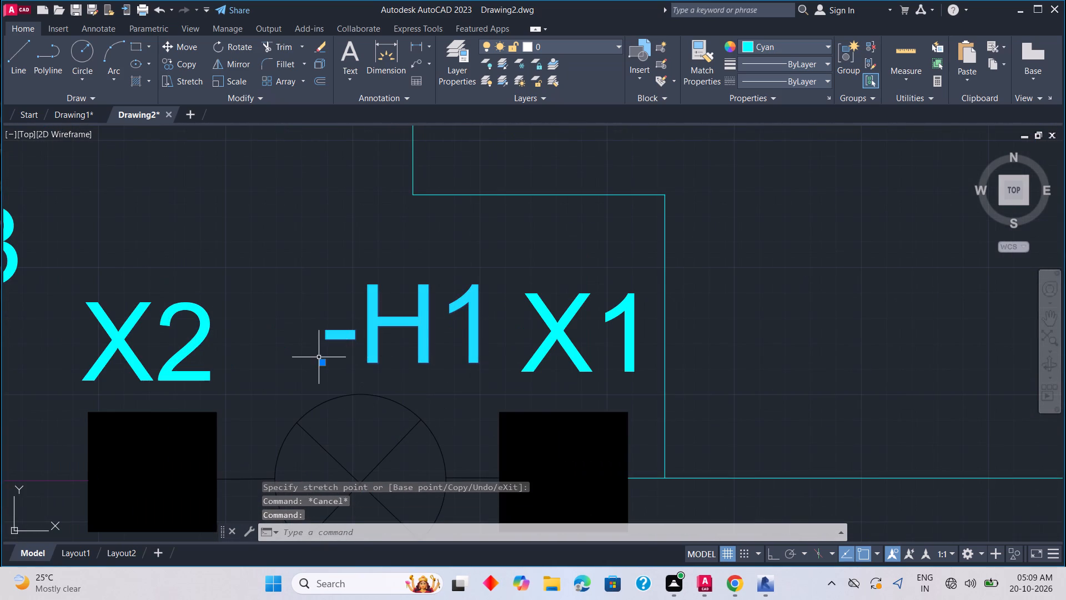
{"action": "left_click_drag", "start_coordinate": [320, 363], "coordinate": [301, 340]}
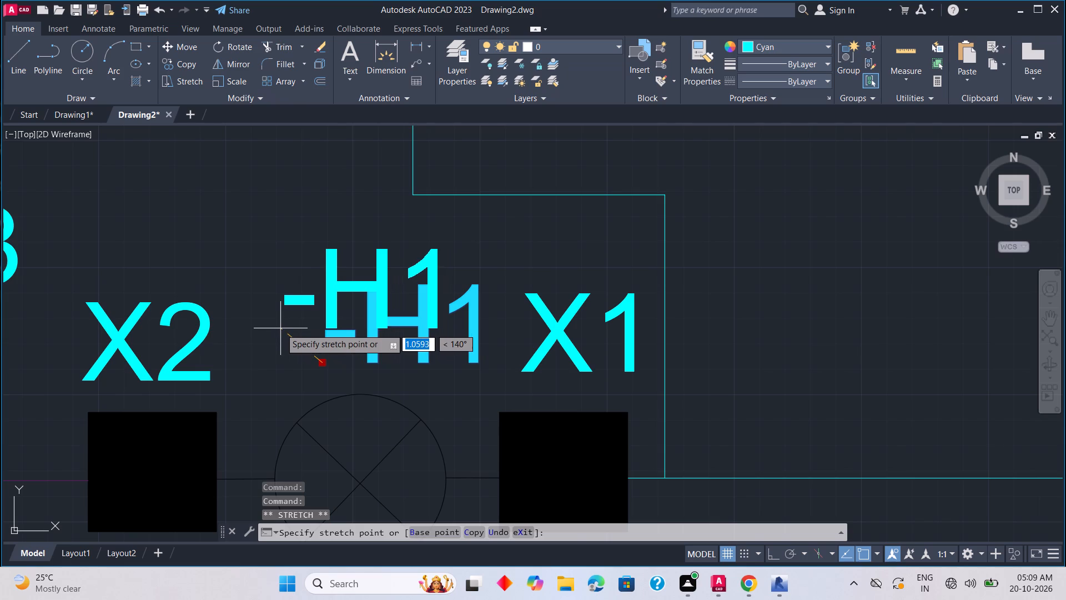
{"action": "left_click", "coordinate": [278, 328]}
{"action": "key", "text": "Escape"}
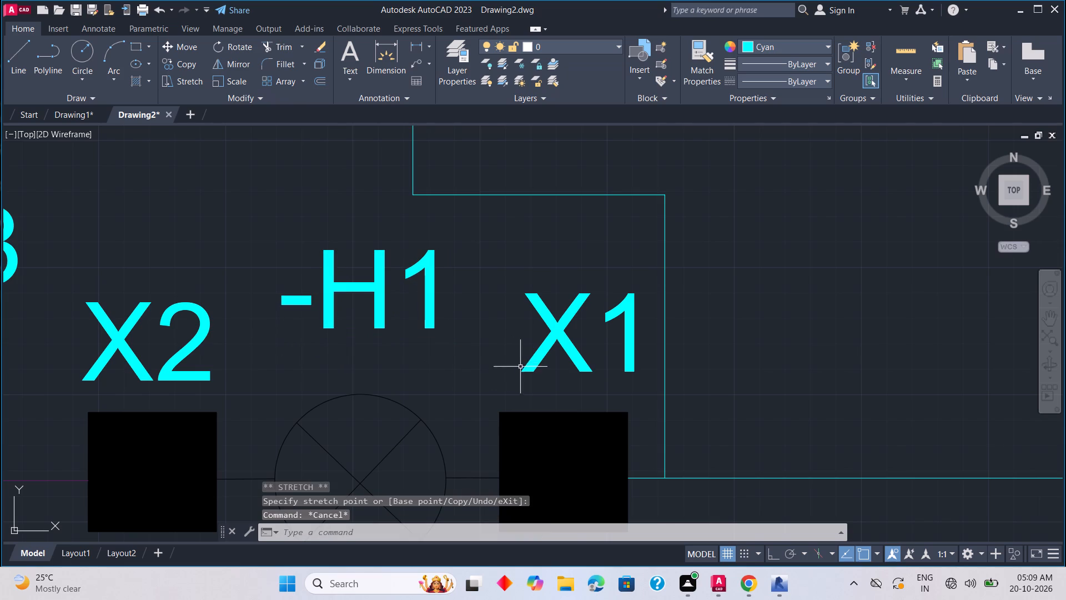
Move the X1 label of the -H1 lamp slightly left and down, level with X2 above its terminal square.
{"action": "left_click", "coordinate": [525, 371]}
{"action": "left_click", "coordinate": [518, 373]}
{"action": "left_click", "coordinate": [502, 381]}
{"action": "key", "text": "Escape"}
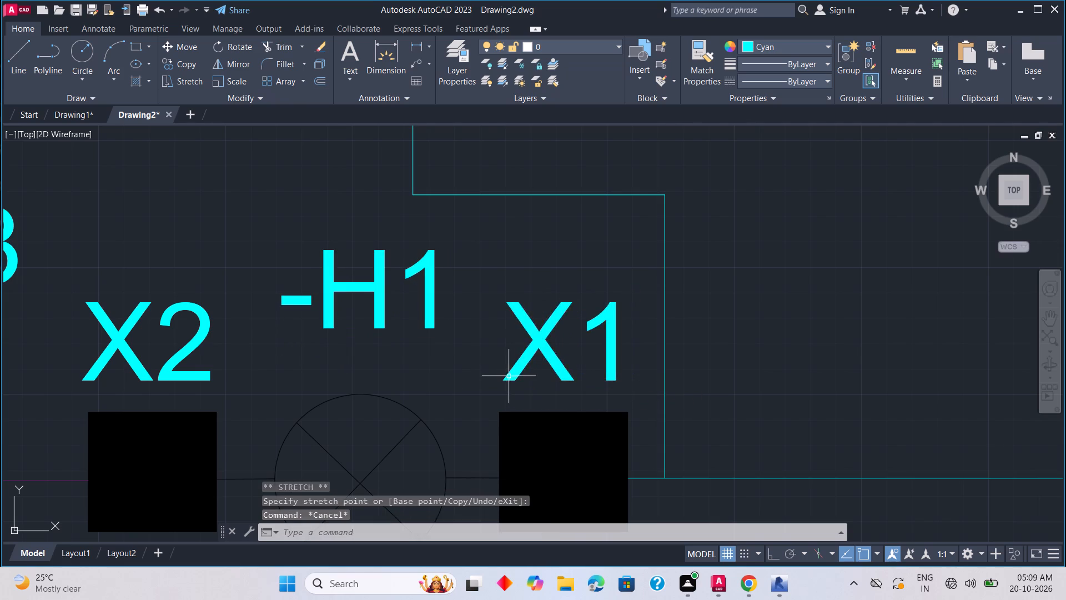
Rotate the -S1 label overlapping the switch actuator 90° counterclockwise about the start of its text, using Ortho.
{"action": "scroll", "coordinate": [509, 375], "scroll_direction": "down", "scroll_amount": 3}
{"action": "middle_click_drag", "start_coordinate": [561, 341], "coordinate": [565, 368]}
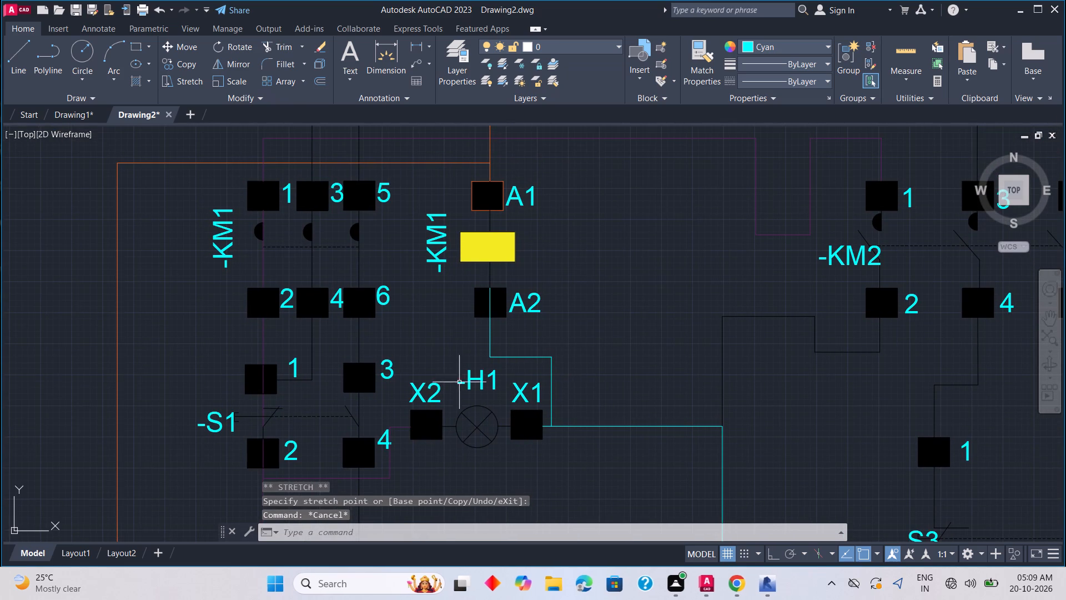
{"action": "middle_click_drag", "start_coordinate": [315, 393], "coordinate": [511, 391]}
{"action": "scroll", "coordinate": [430, 433], "scroll_direction": "up", "scroll_amount": 4}
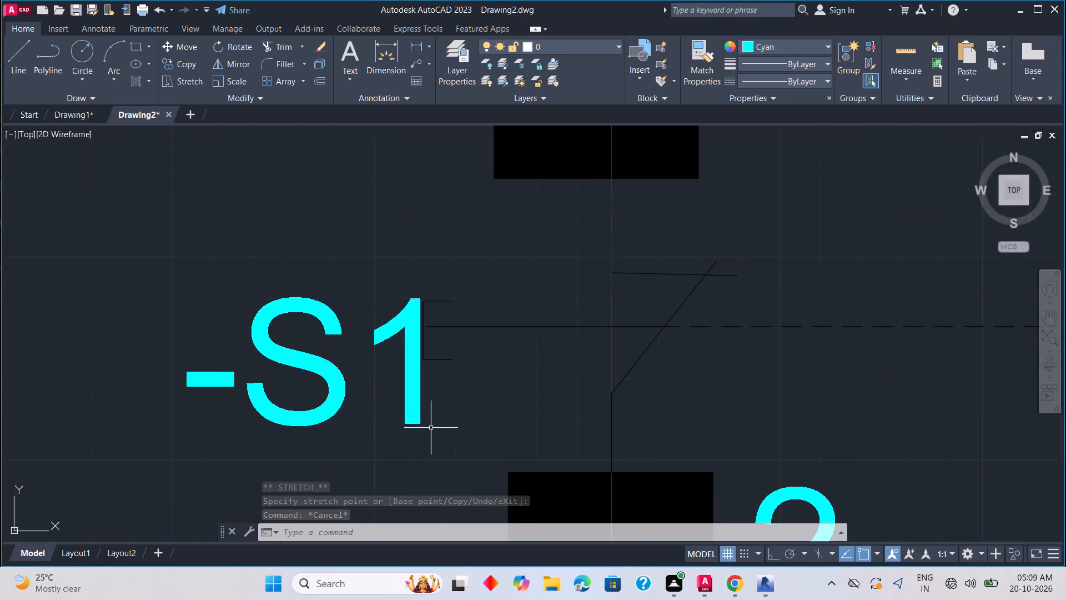
{"action": "left_click", "coordinate": [413, 416]}
{"action": "scroll", "coordinate": [410, 417], "scroll_direction": "down", "scroll_amount": 4}
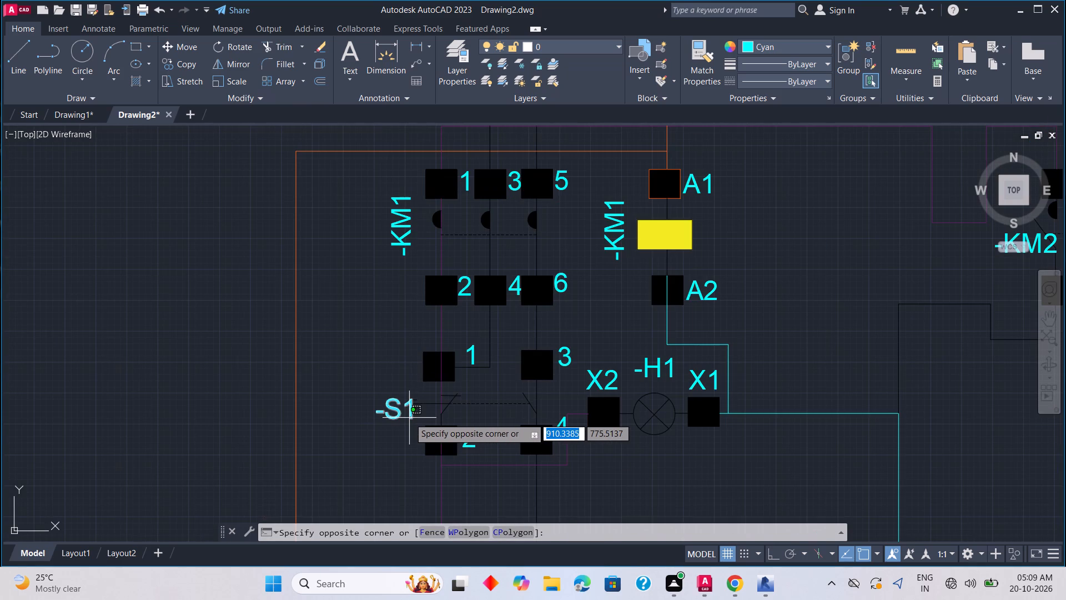
{"action": "scroll", "coordinate": [378, 420], "scroll_direction": "up", "scroll_amount": 2}
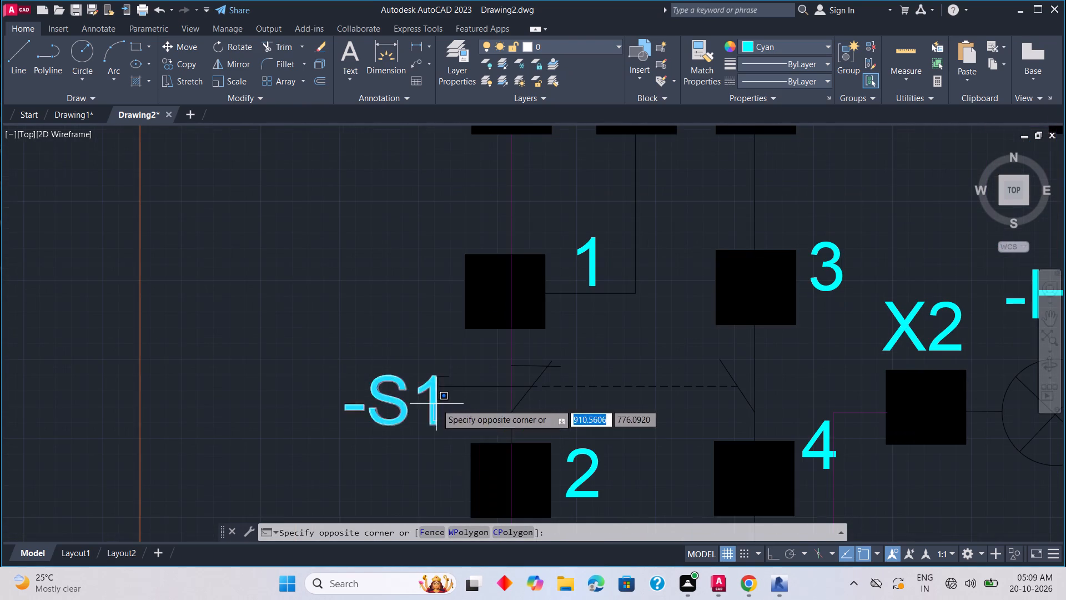
{"action": "left_click", "coordinate": [433, 463]}
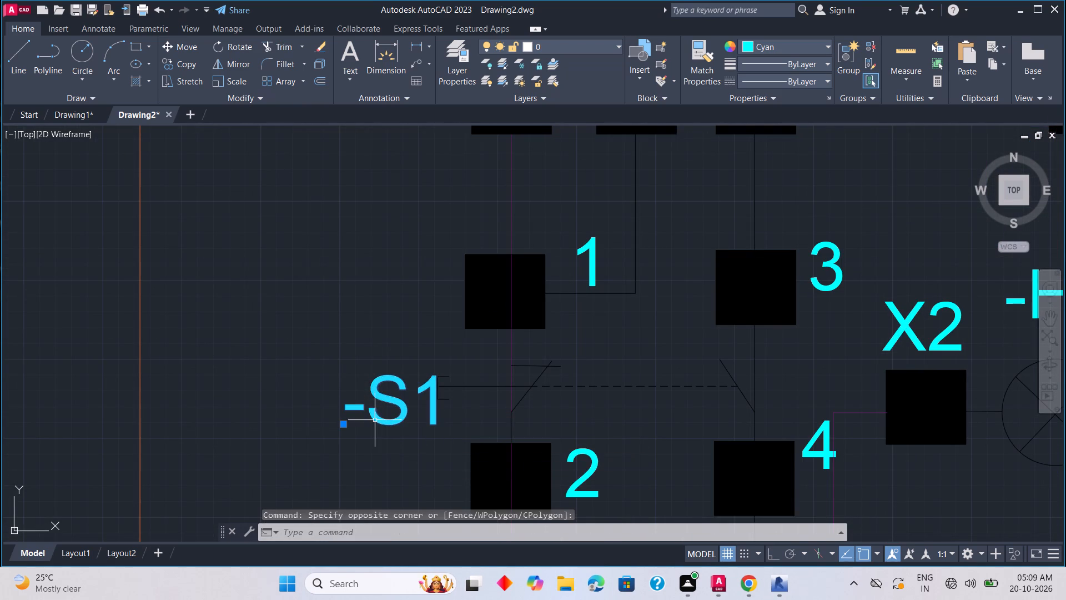
{"action": "right_click", "coordinate": [351, 426]}
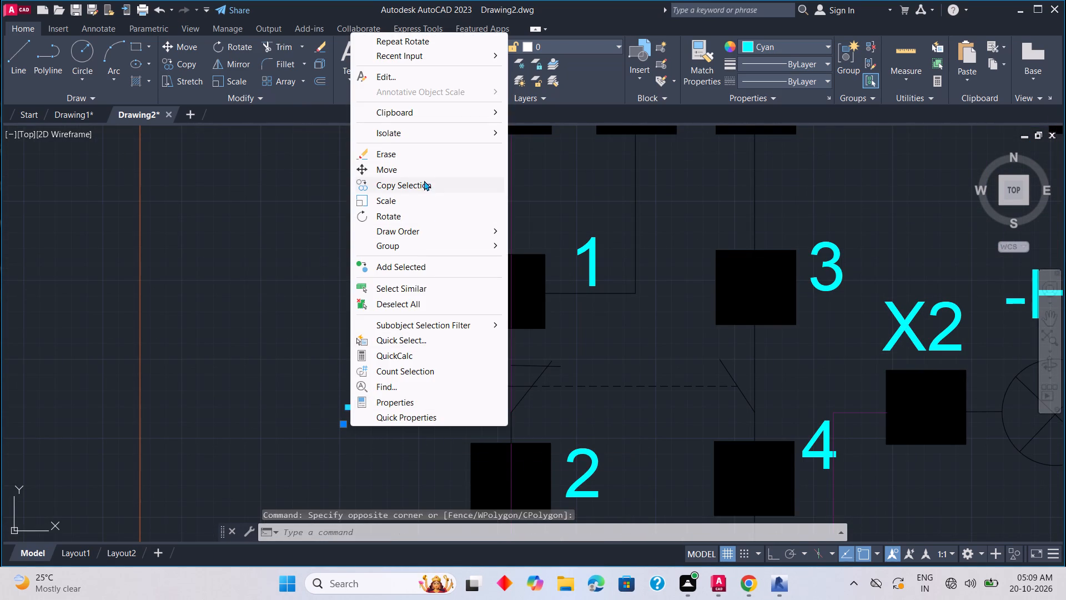
{"action": "left_click", "coordinate": [413, 214]}
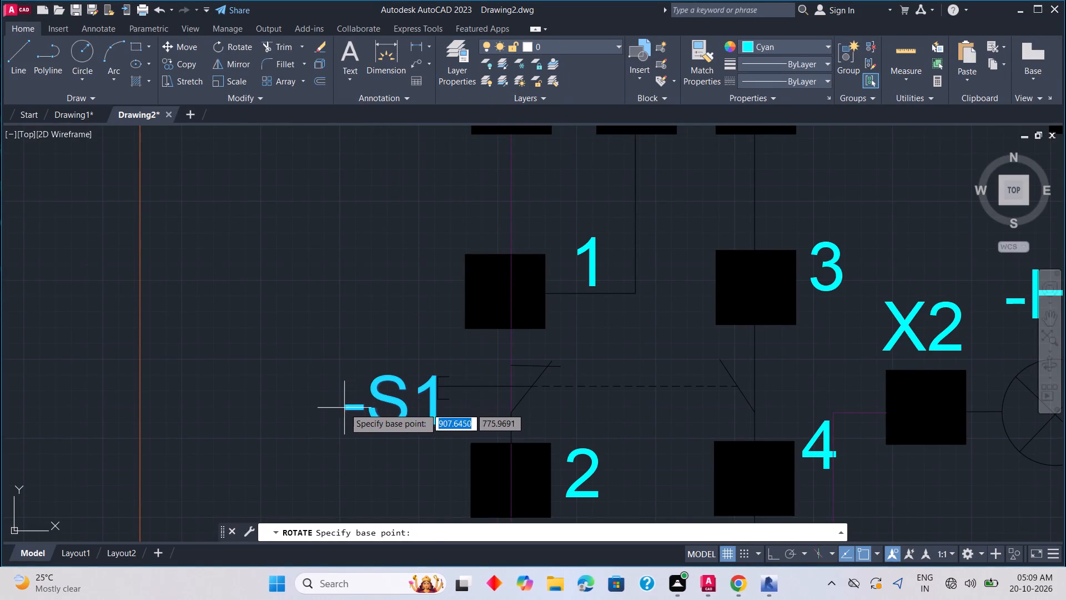
{"action": "left_click", "coordinate": [348, 408]}
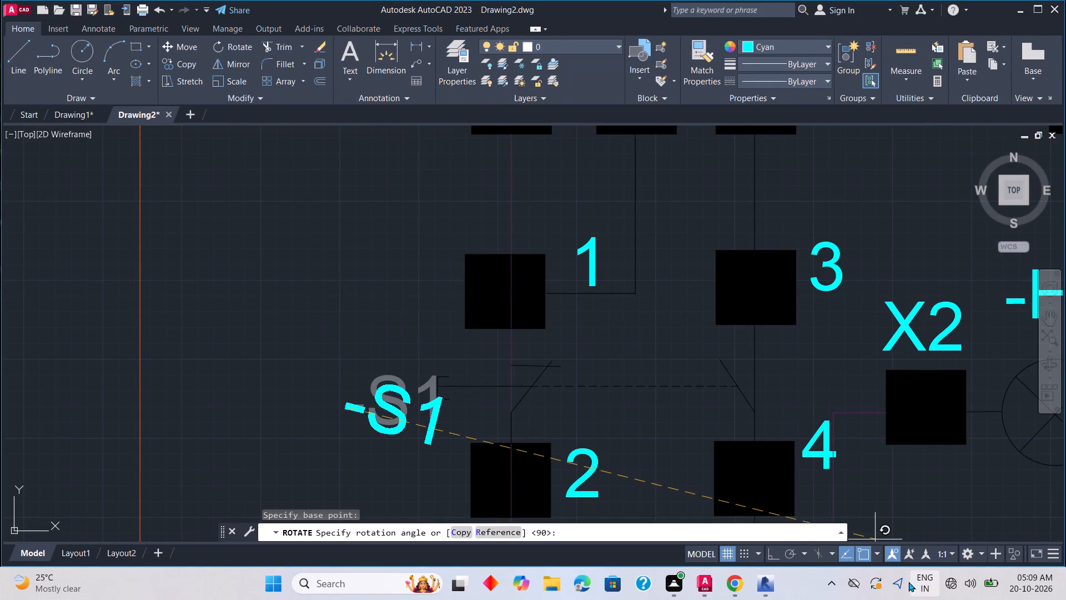
{"action": "left_click", "coordinate": [770, 552]}
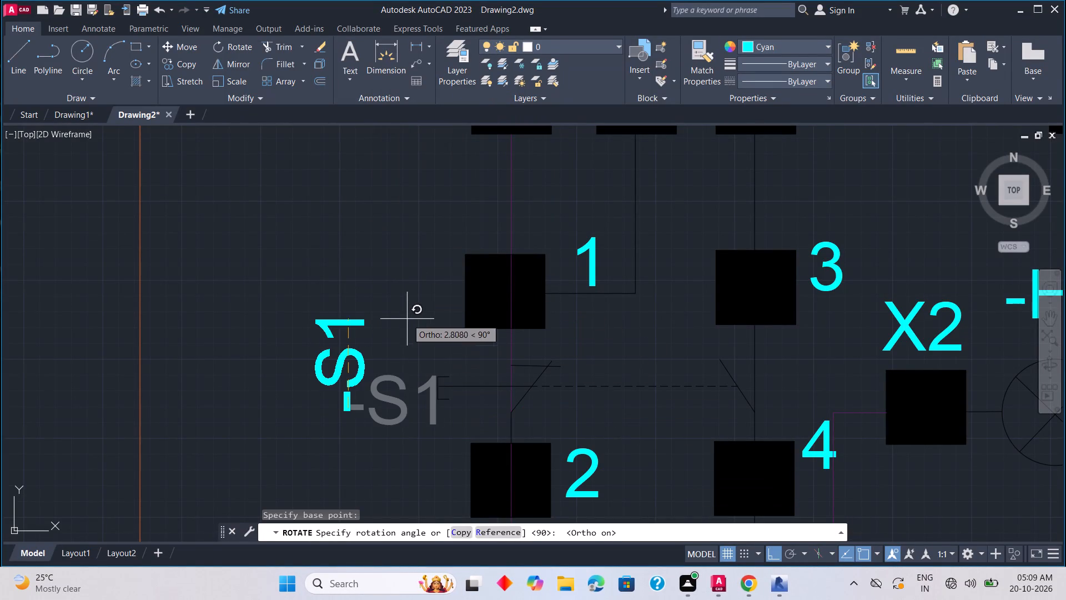
{"action": "left_click", "coordinate": [400, 297]}
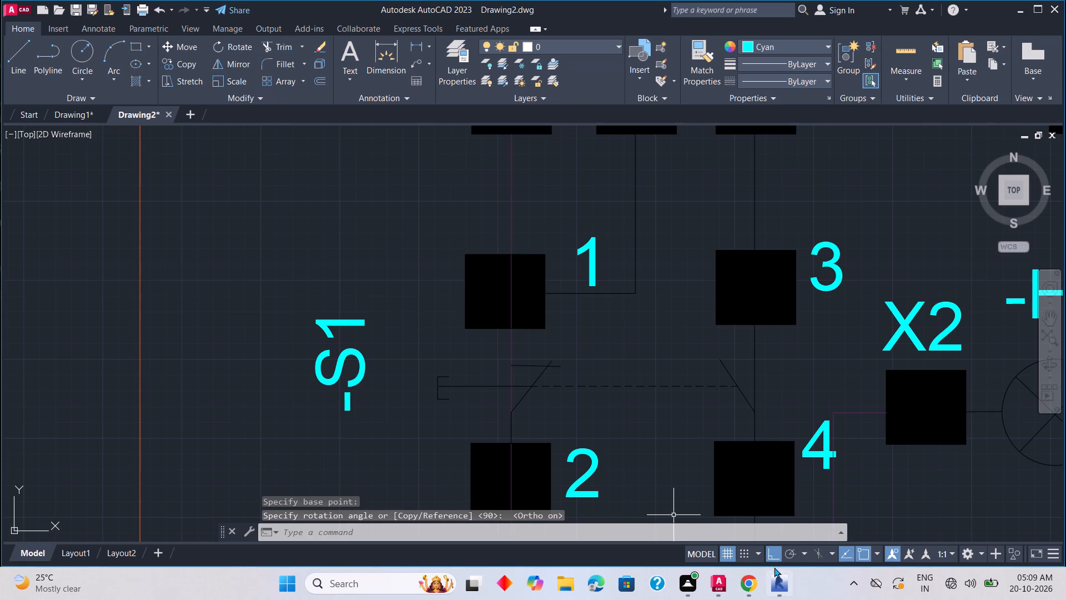
With Ortho off, move the vertical -S1 label right and slightly down so it sits just left of the switch actuator.
{"action": "left_click", "coordinate": [775, 560]}
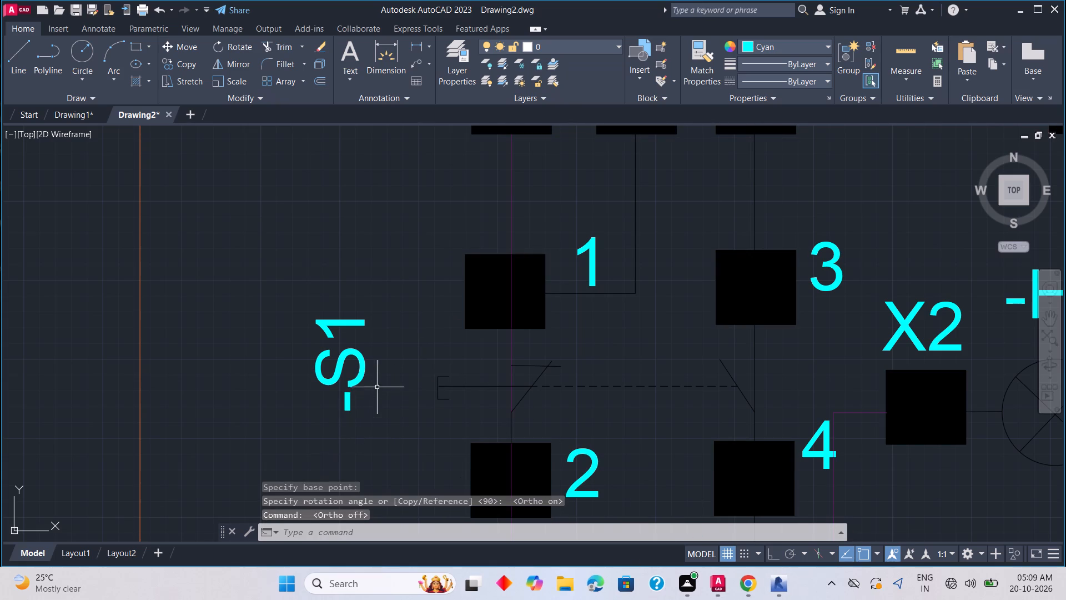
{"action": "left_click", "coordinate": [360, 382]}
{"action": "right_click", "coordinate": [470, 498]}
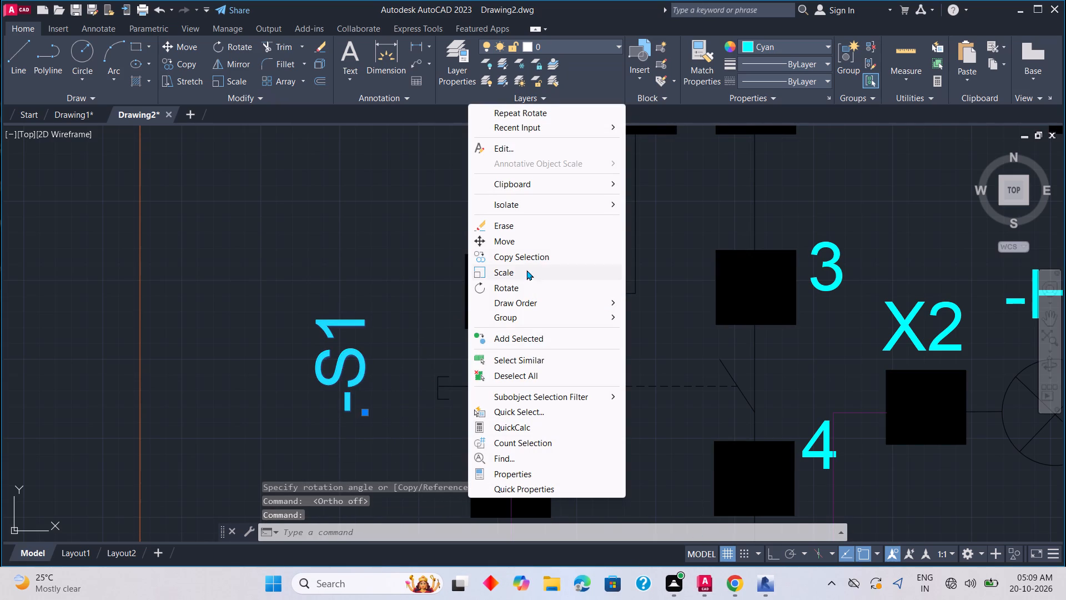
{"action": "left_click", "coordinate": [527, 242]}
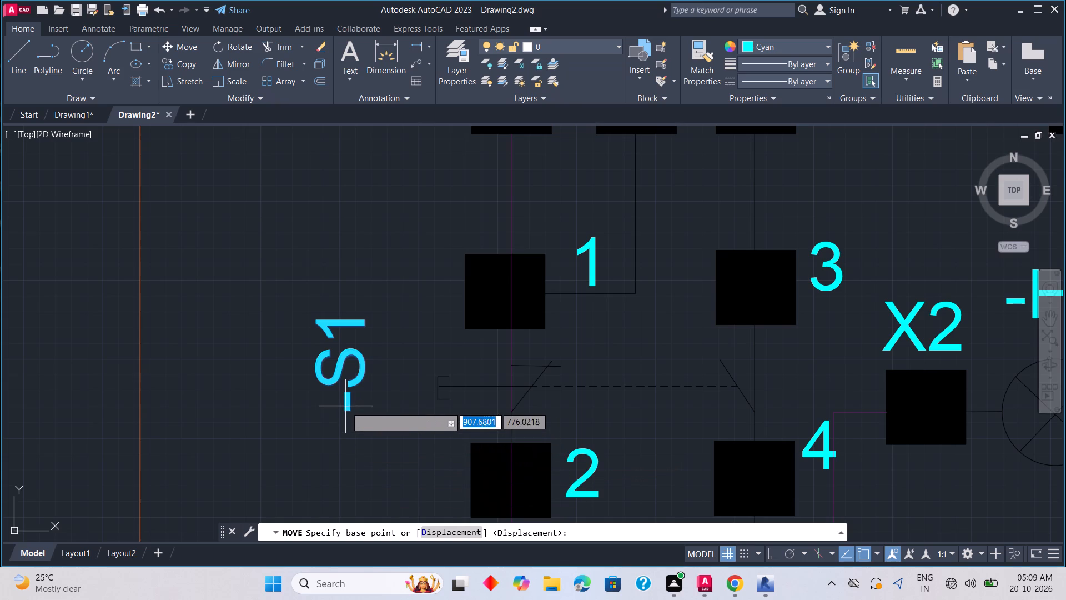
{"action": "left_click", "coordinate": [351, 409]}
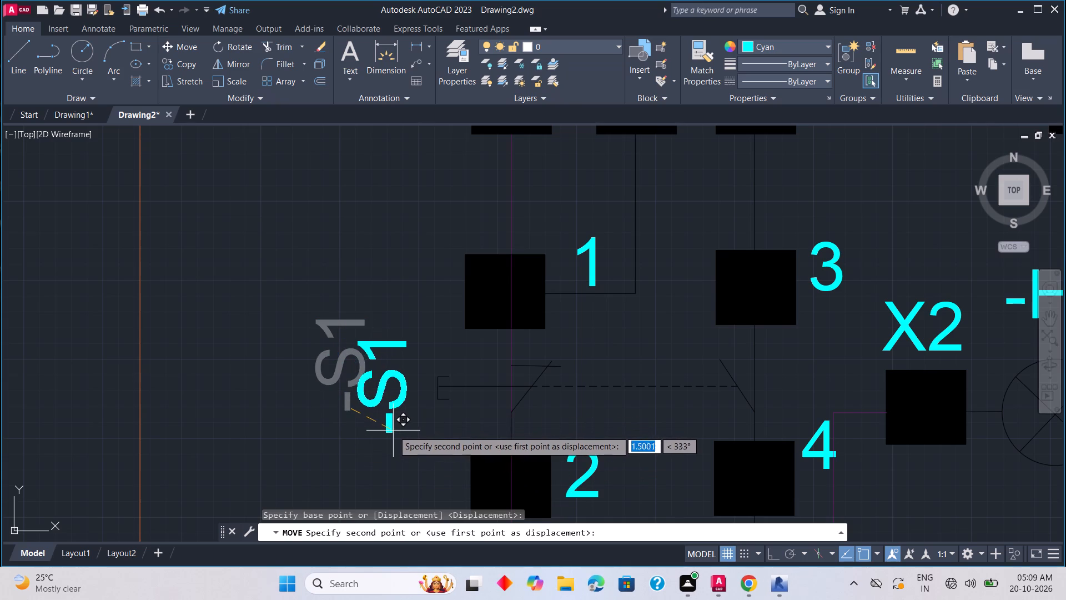
{"action": "left_click", "coordinate": [408, 428]}
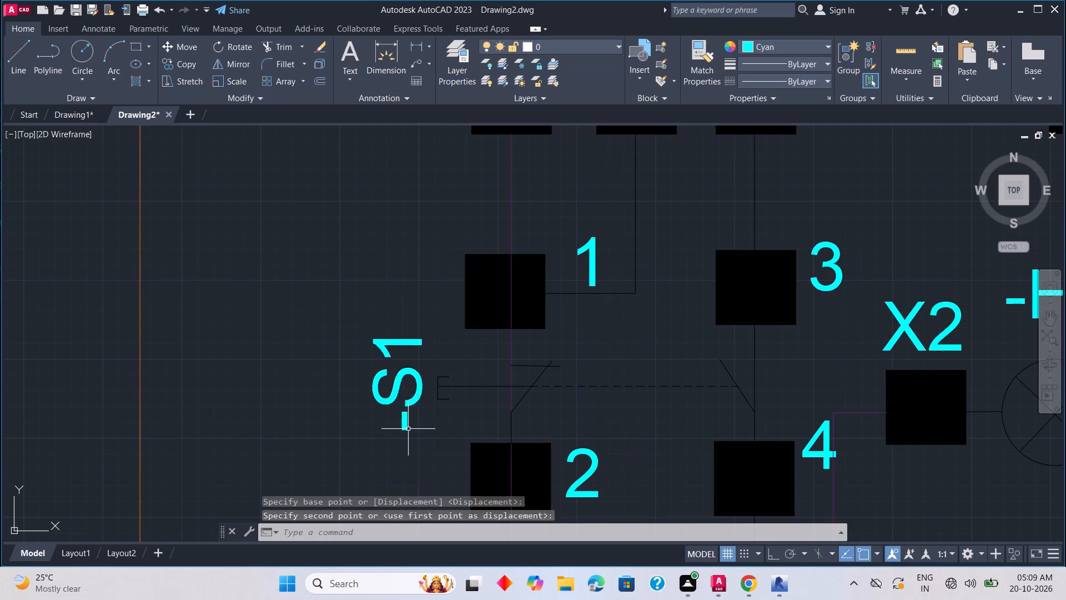
{"action": "key", "text": "Escape"}
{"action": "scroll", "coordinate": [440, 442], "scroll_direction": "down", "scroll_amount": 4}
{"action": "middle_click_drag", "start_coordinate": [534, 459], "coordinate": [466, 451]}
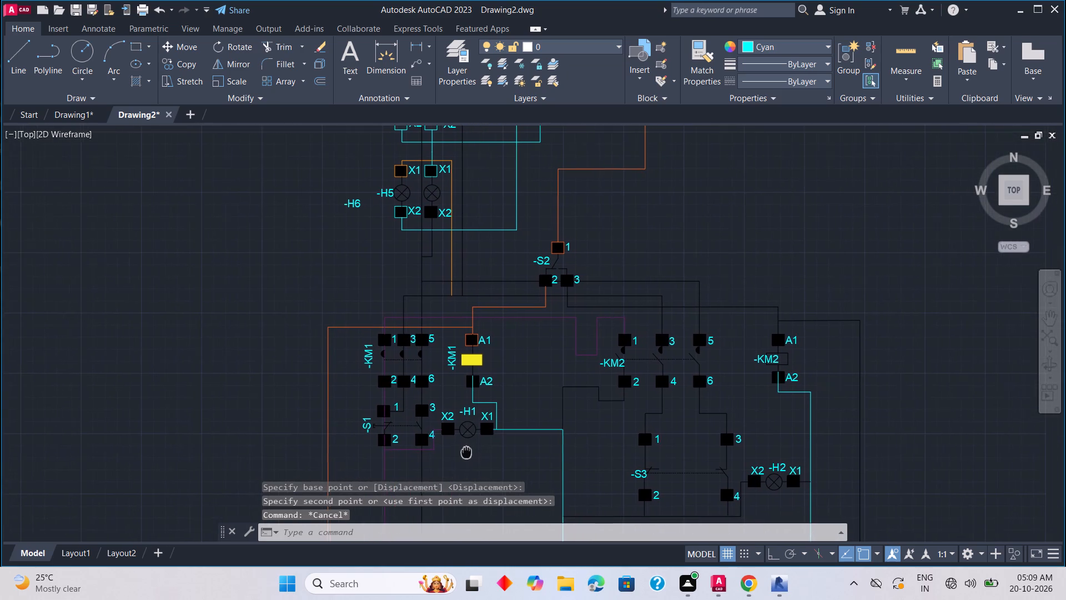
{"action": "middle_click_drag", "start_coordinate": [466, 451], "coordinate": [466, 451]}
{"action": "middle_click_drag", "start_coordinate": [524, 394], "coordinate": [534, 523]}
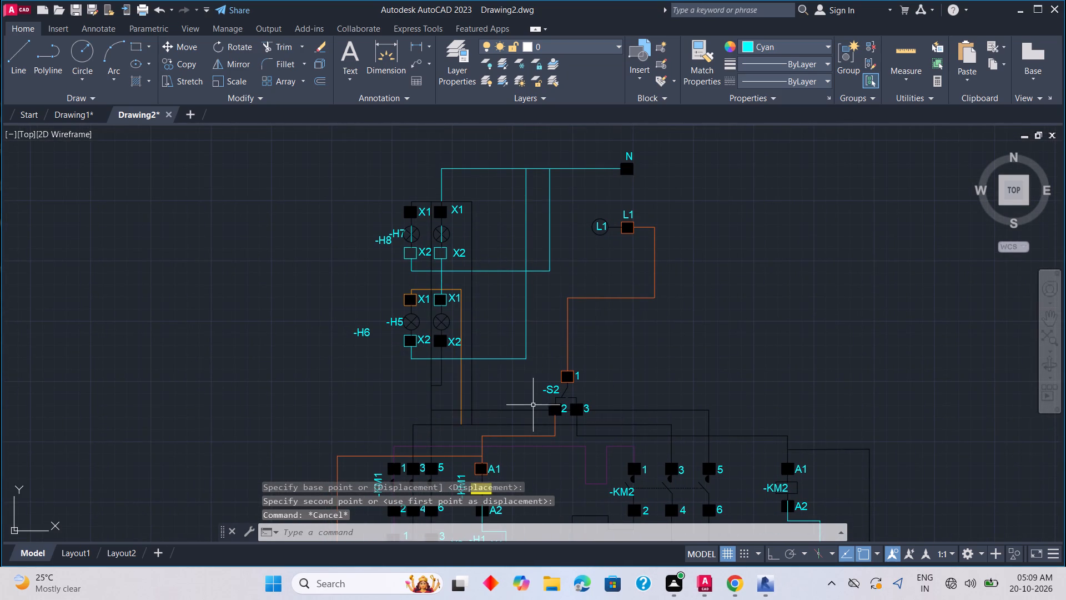
Rotate the -S2 label above terminal 2 by 90° counterclockwise about the start of its text, using Ortho.
{"action": "scroll", "coordinate": [533, 410], "scroll_direction": "up", "scroll_amount": 4}
{"action": "middle_click_drag", "start_coordinate": [563, 411], "coordinate": [515, 545]}
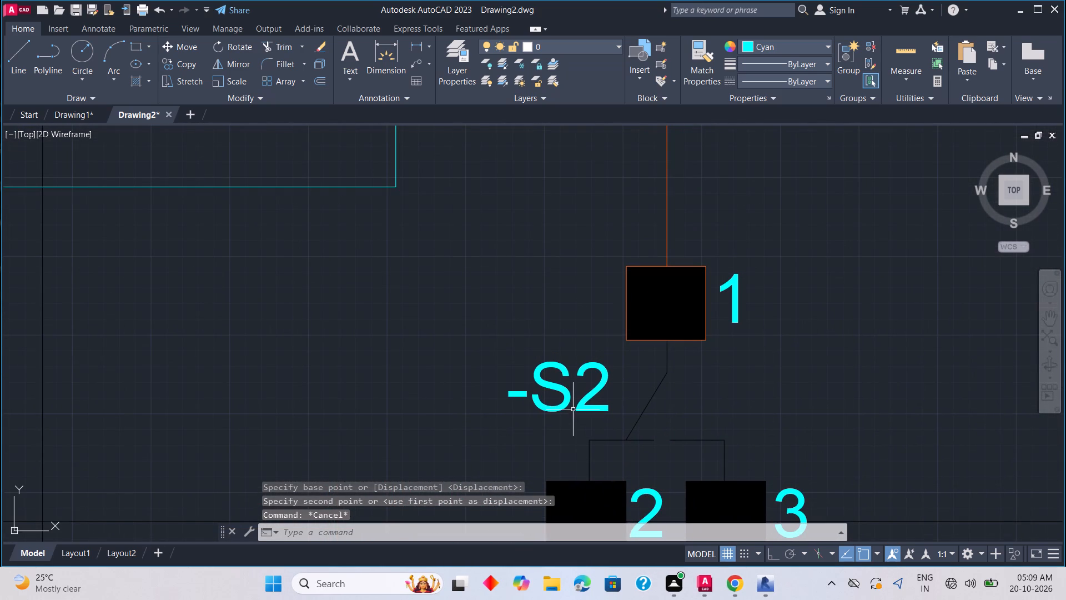
{"action": "left_click", "coordinate": [584, 401]}
{"action": "right_click", "coordinate": [610, 422]}
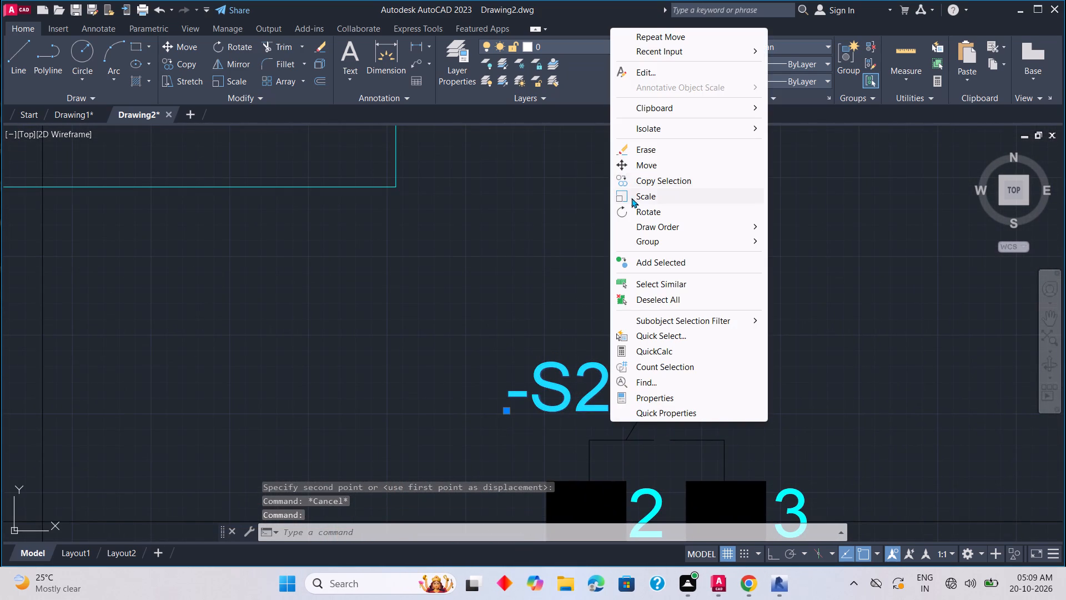
{"action": "left_click", "coordinate": [635, 211]}
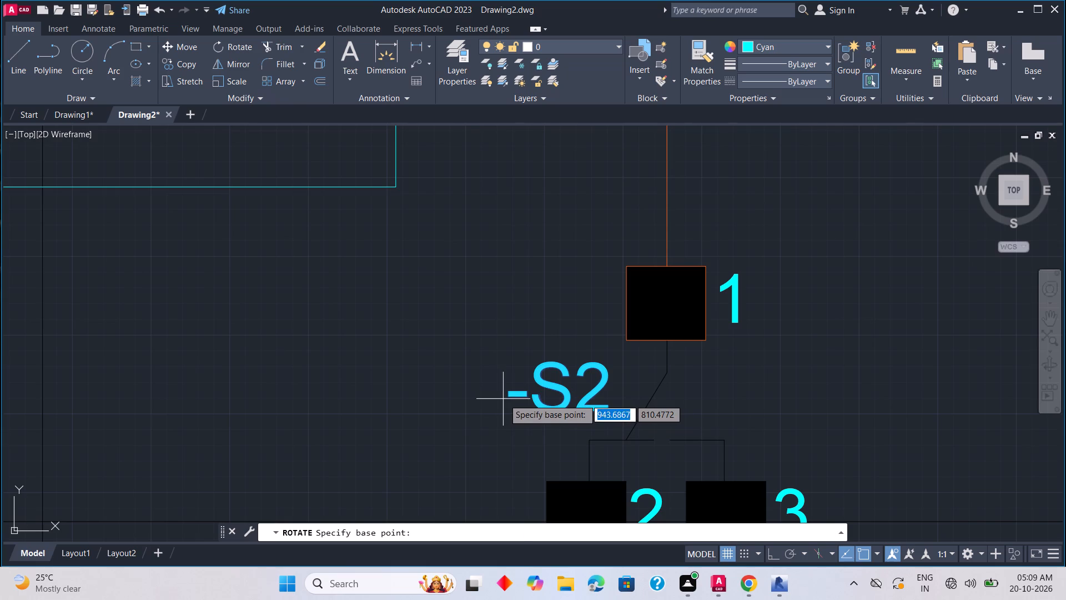
{"action": "left_click", "coordinate": [510, 397]}
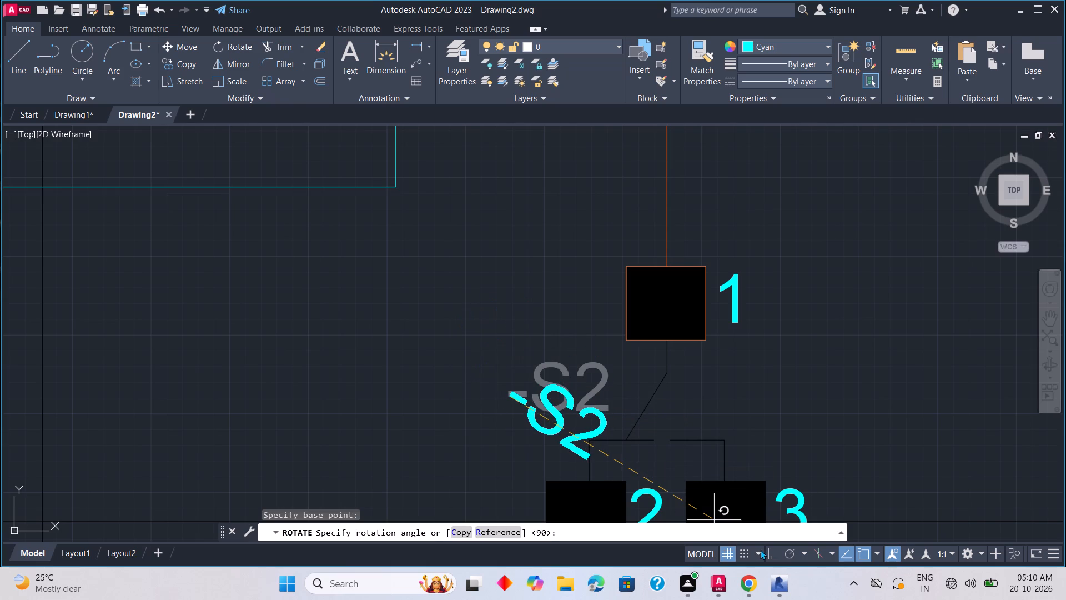
{"action": "left_click", "coordinate": [765, 549]}
{"action": "left_click", "coordinate": [780, 554]}
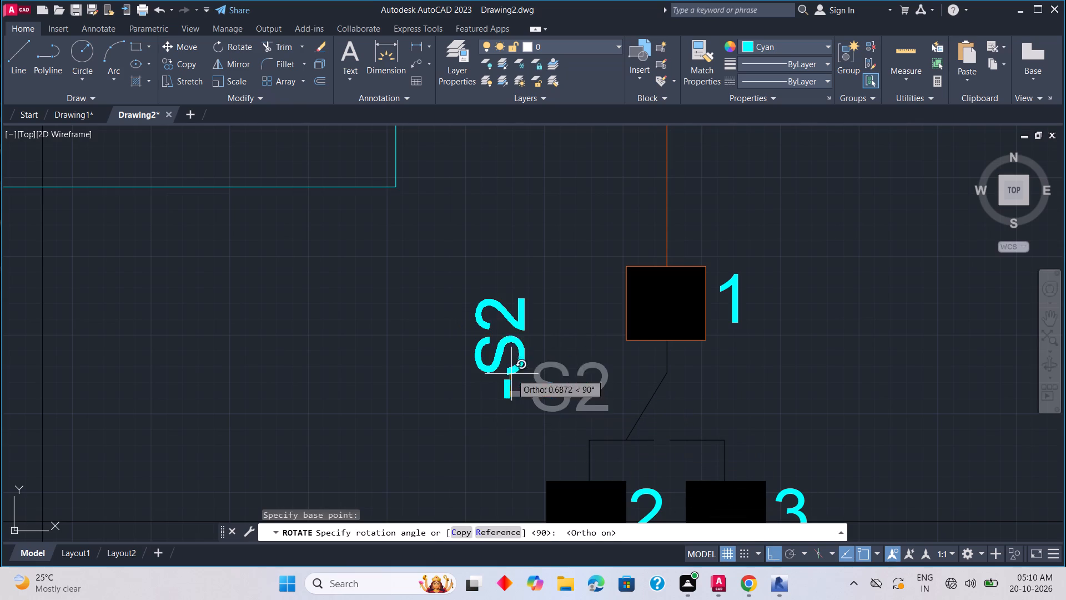
{"action": "left_click", "coordinate": [504, 343]}
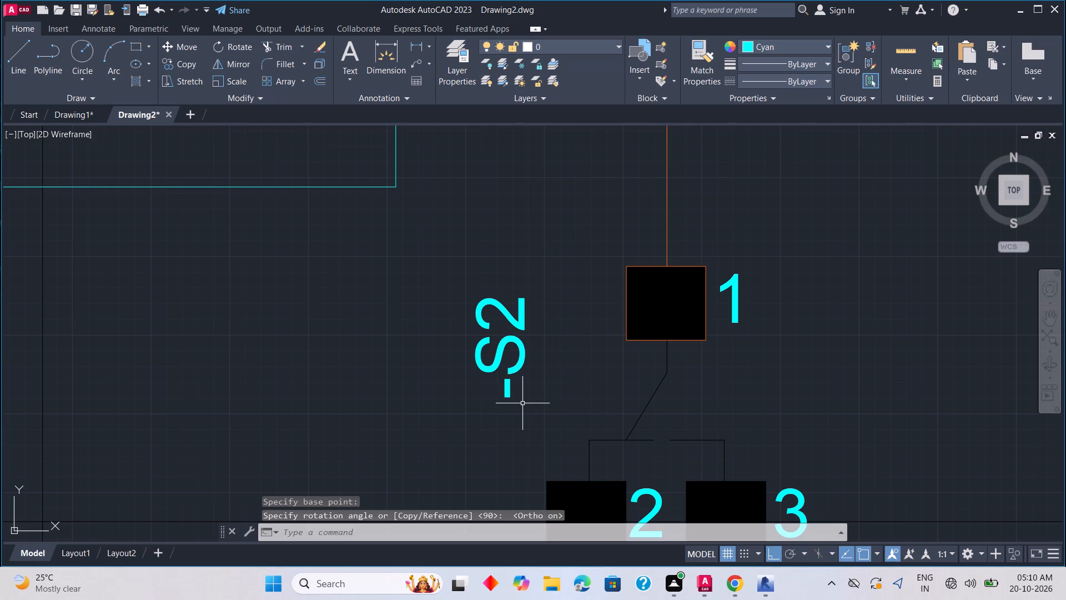
With Ortho off, move the vertical -S2 label slightly down beside the switch contact, leaving a gap for an actuator symbol.
{"action": "left_click", "coordinate": [769, 551]}
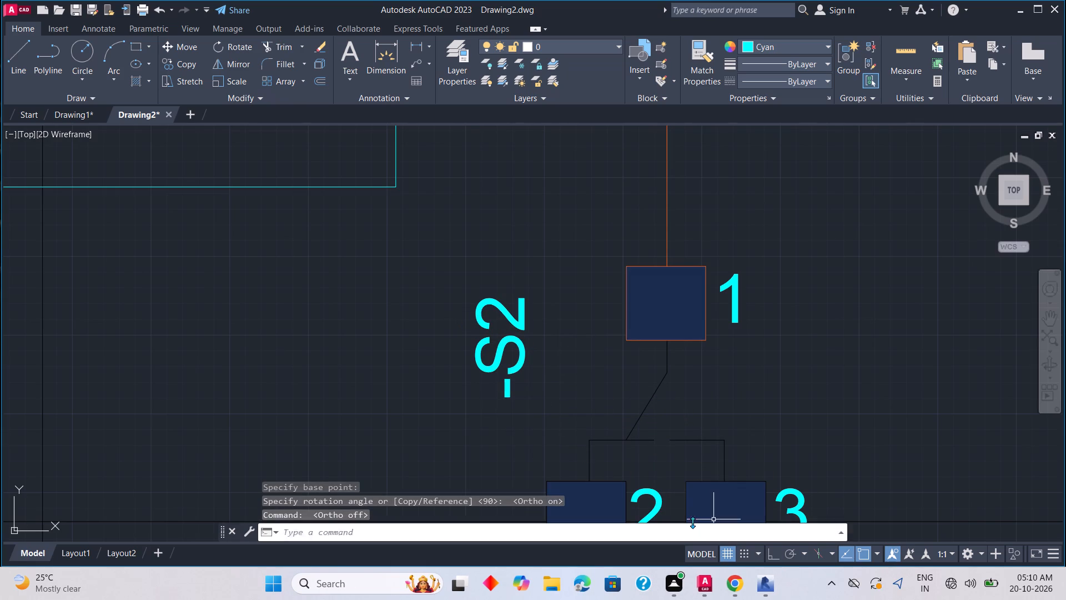
{"action": "left_click", "coordinate": [512, 393]}
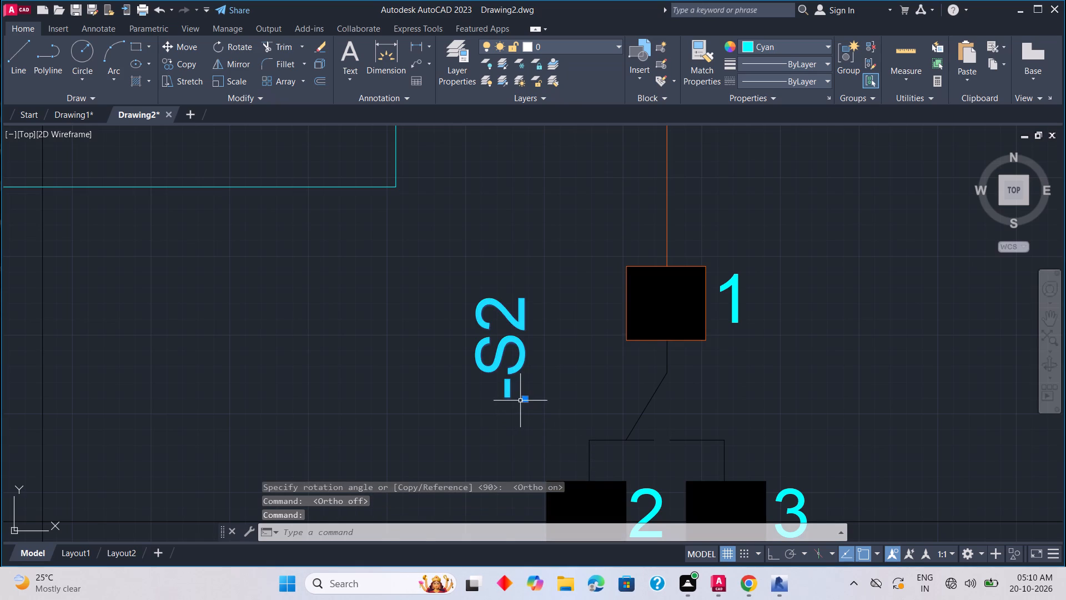
{"action": "left_click", "coordinate": [522, 401]}
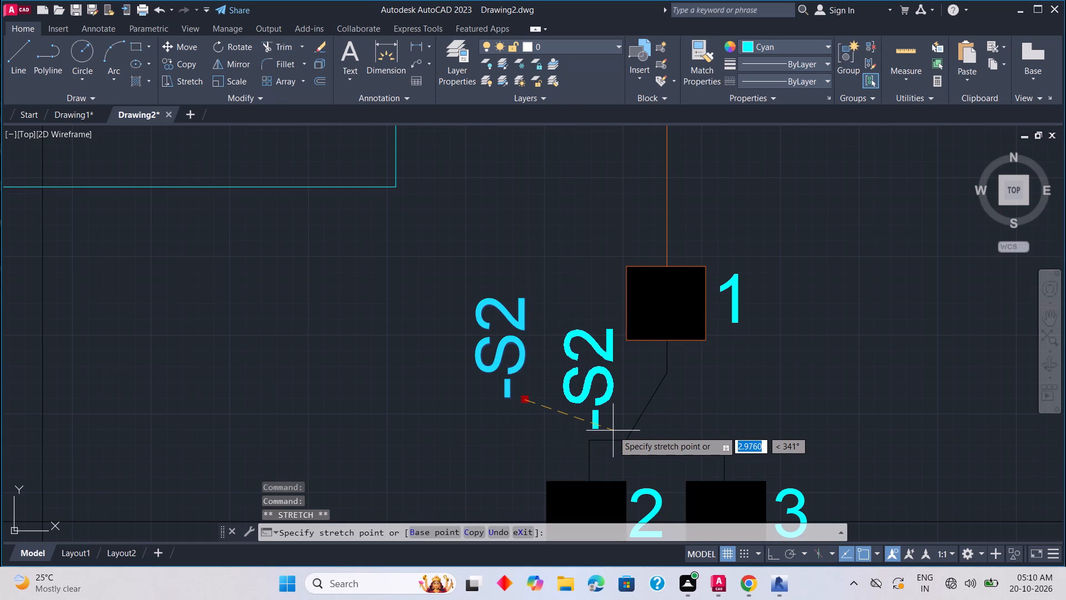
{"action": "left_click", "coordinate": [611, 431]}
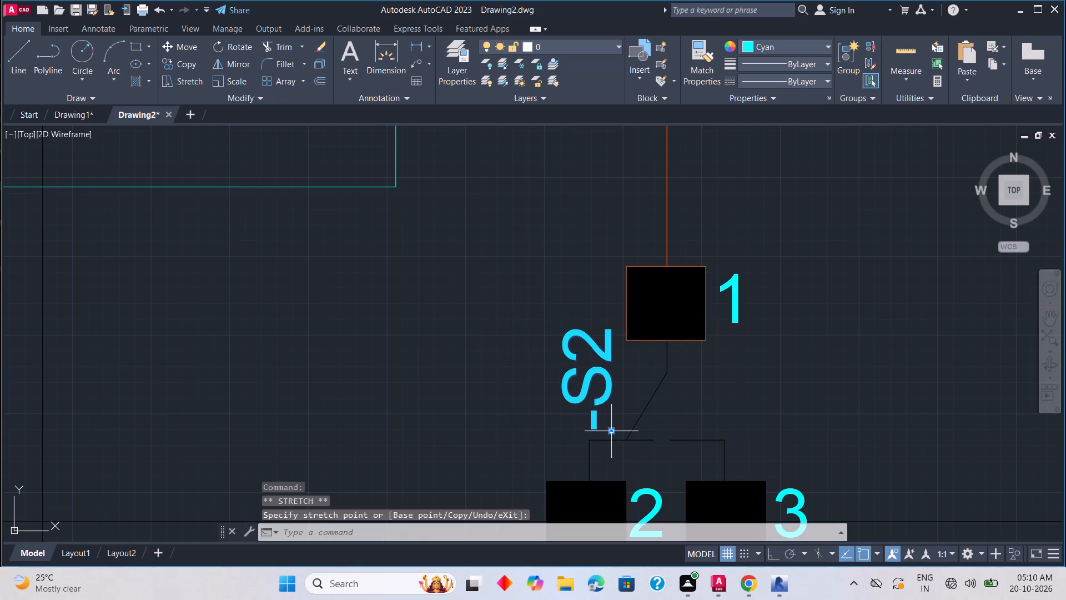
{"action": "key", "text": "Escape"}
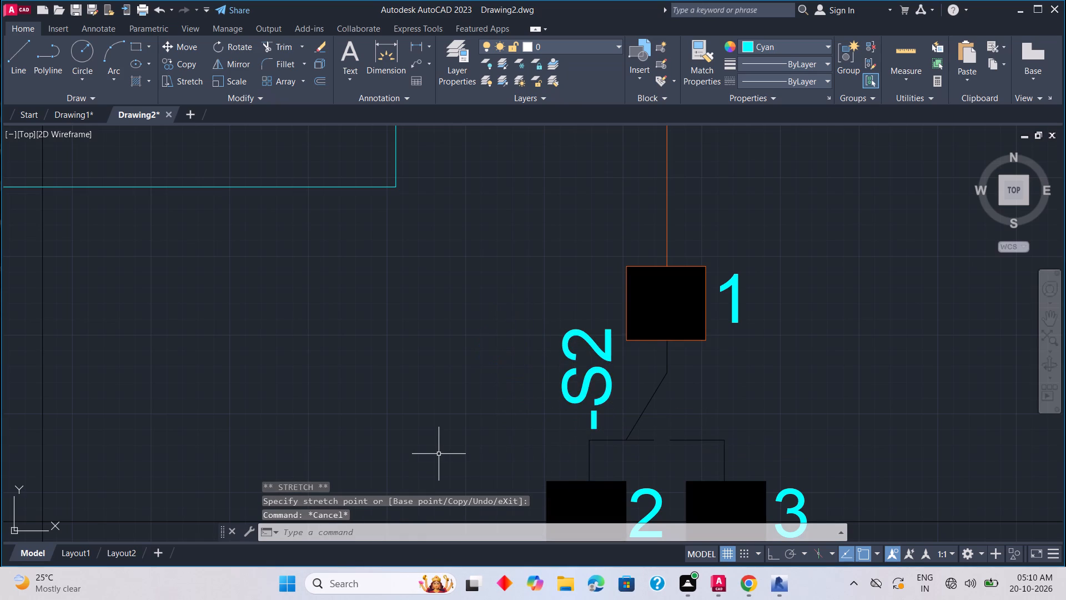
{"action": "left_click", "coordinate": [601, 393]}
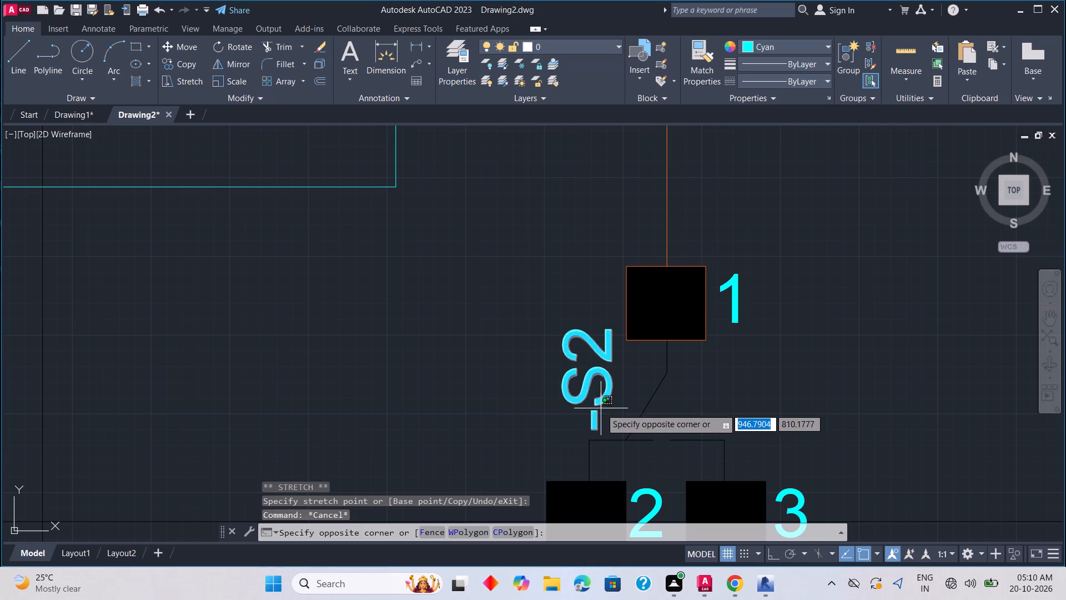
{"action": "left_click", "coordinate": [597, 422]}
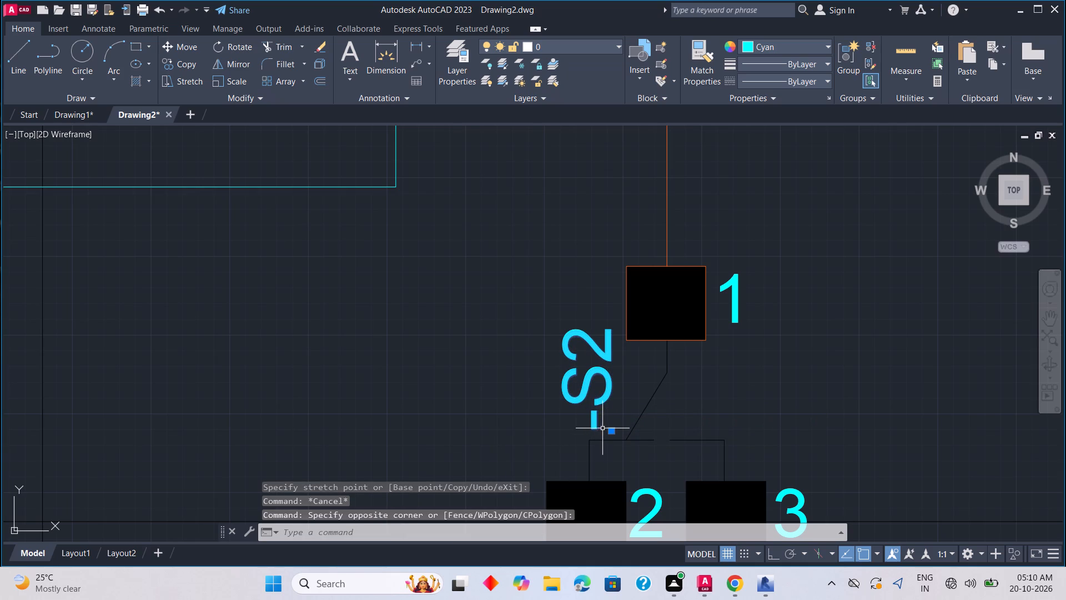
{"action": "left_click_drag", "start_coordinate": [610, 430], "coordinate": [605, 431]}
{"action": "left_click", "coordinate": [529, 442]}
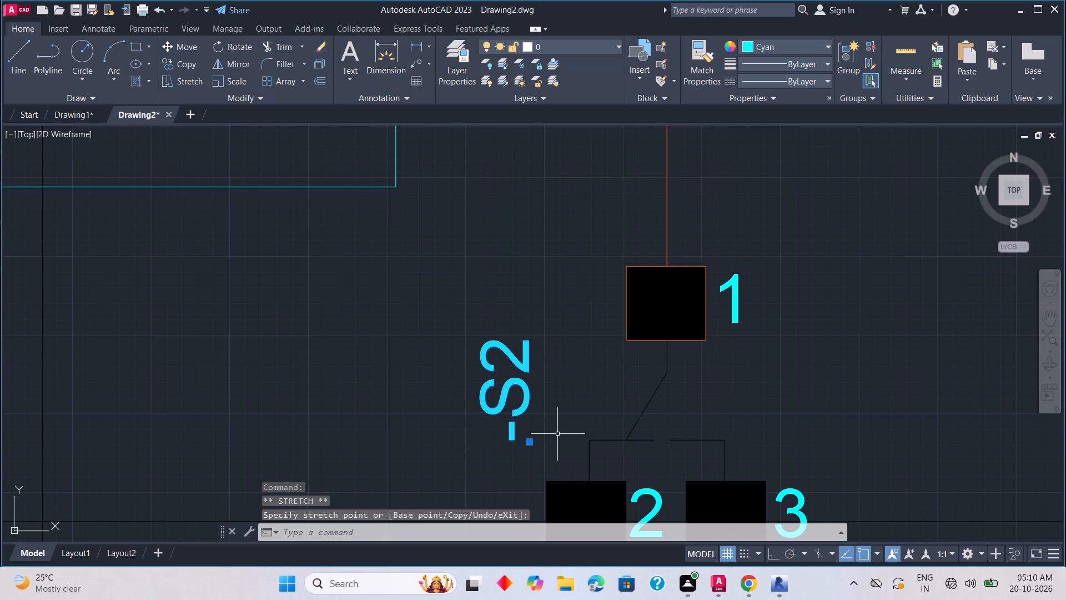
{"action": "key", "text": "Escape"}
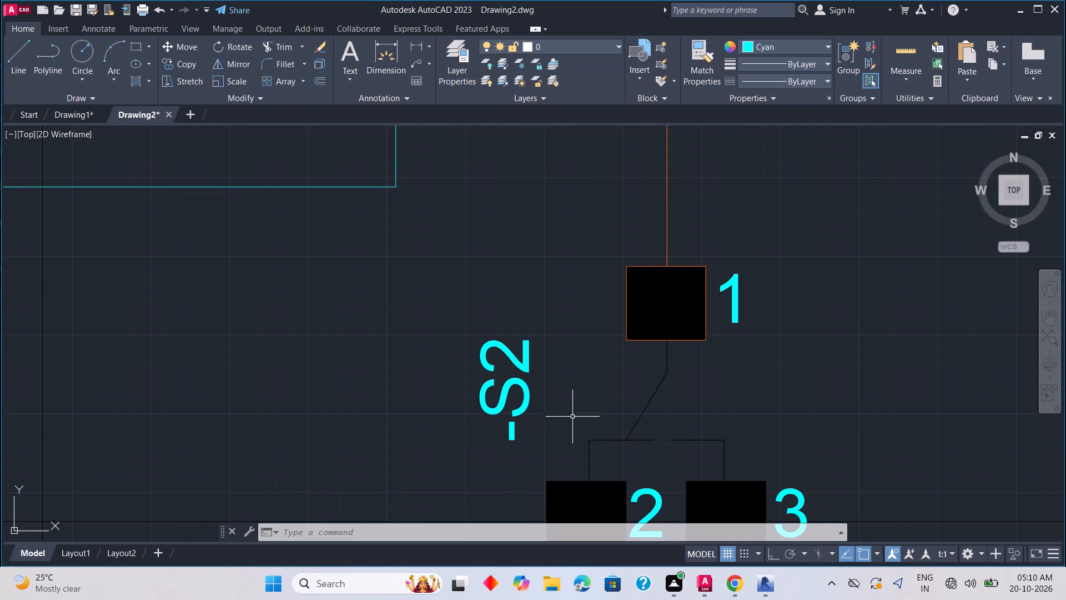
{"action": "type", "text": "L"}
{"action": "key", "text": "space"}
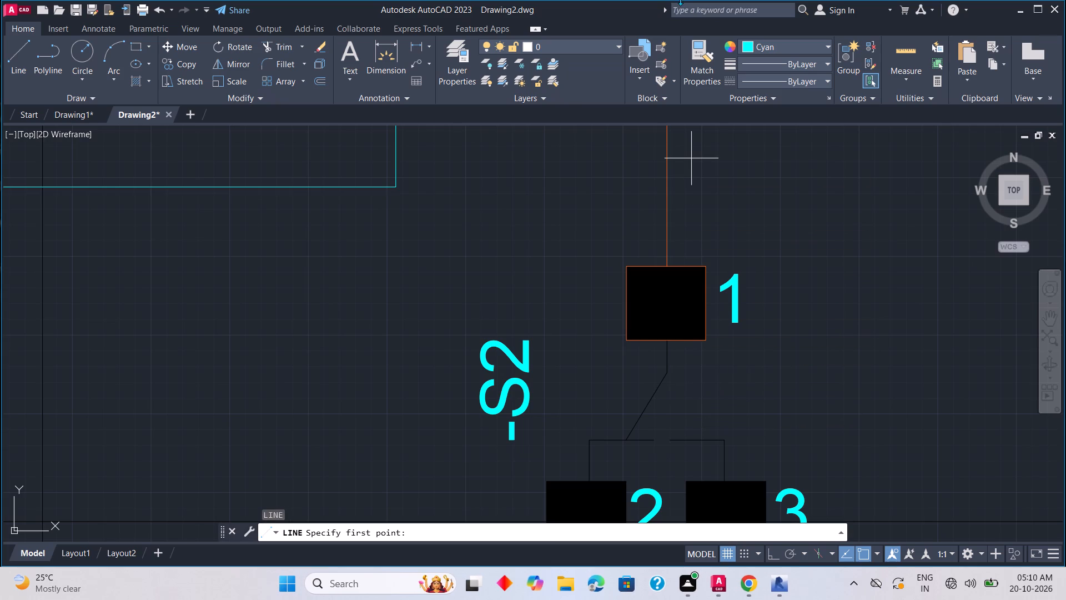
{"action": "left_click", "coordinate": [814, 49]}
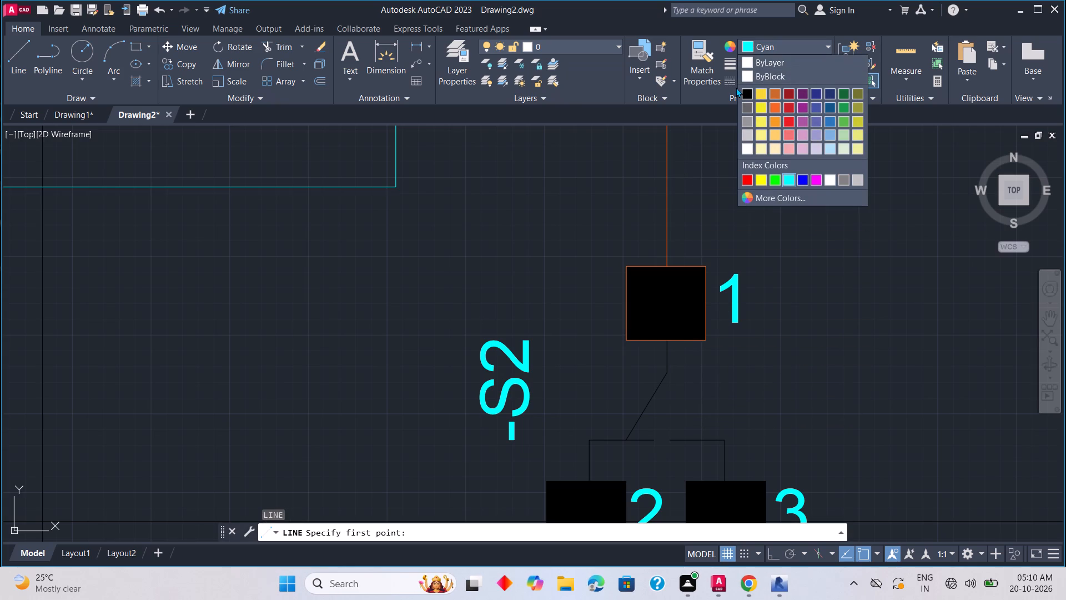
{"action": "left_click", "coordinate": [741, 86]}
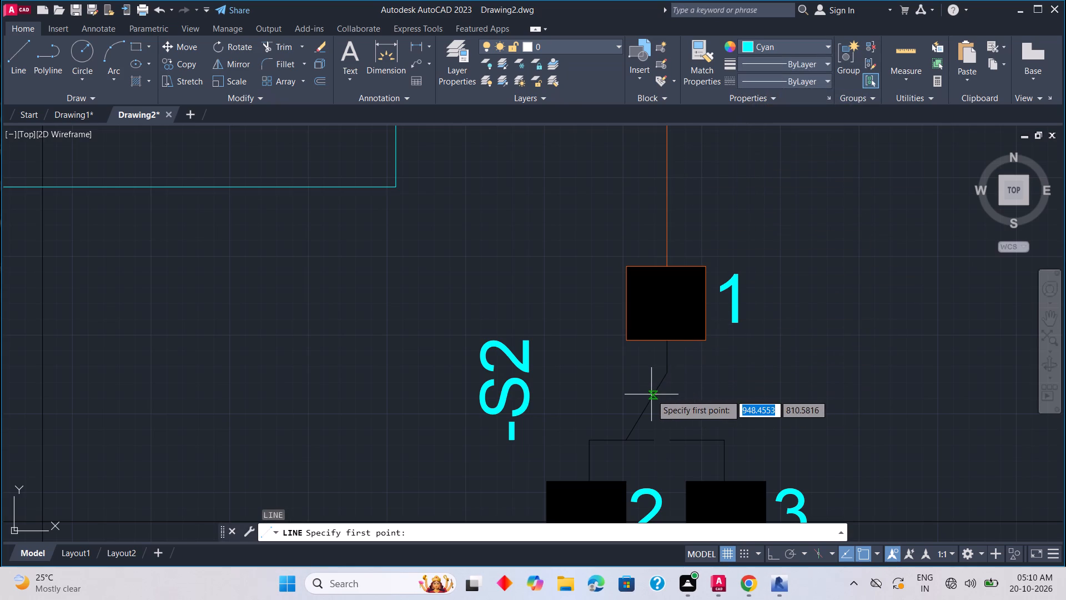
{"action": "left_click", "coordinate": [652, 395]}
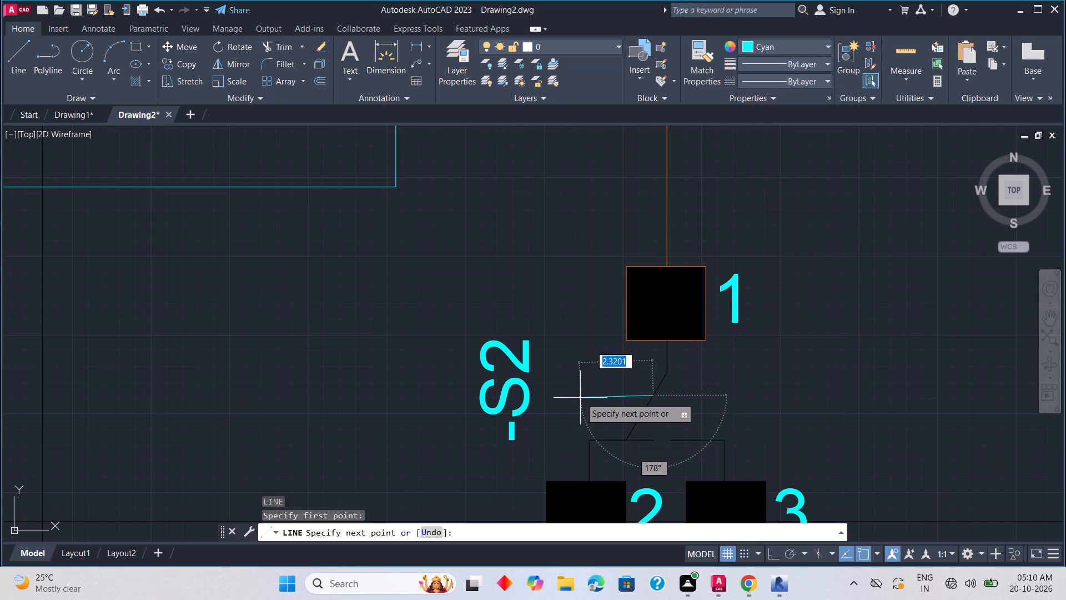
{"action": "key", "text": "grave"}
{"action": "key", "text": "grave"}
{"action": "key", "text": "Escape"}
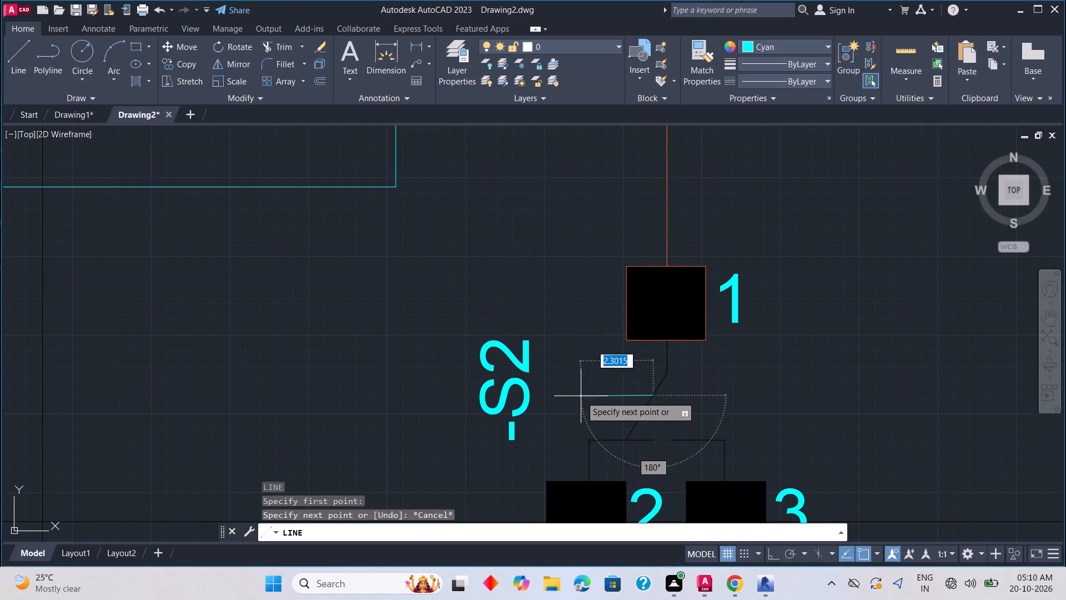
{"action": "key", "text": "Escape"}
In black (0,0,0) with Ortho on, draw the -S2 actuator line leftward from the diagonal contact, ending with 0.6 up and 0.6 right.
{"action": "left_click", "coordinate": [799, 45]}
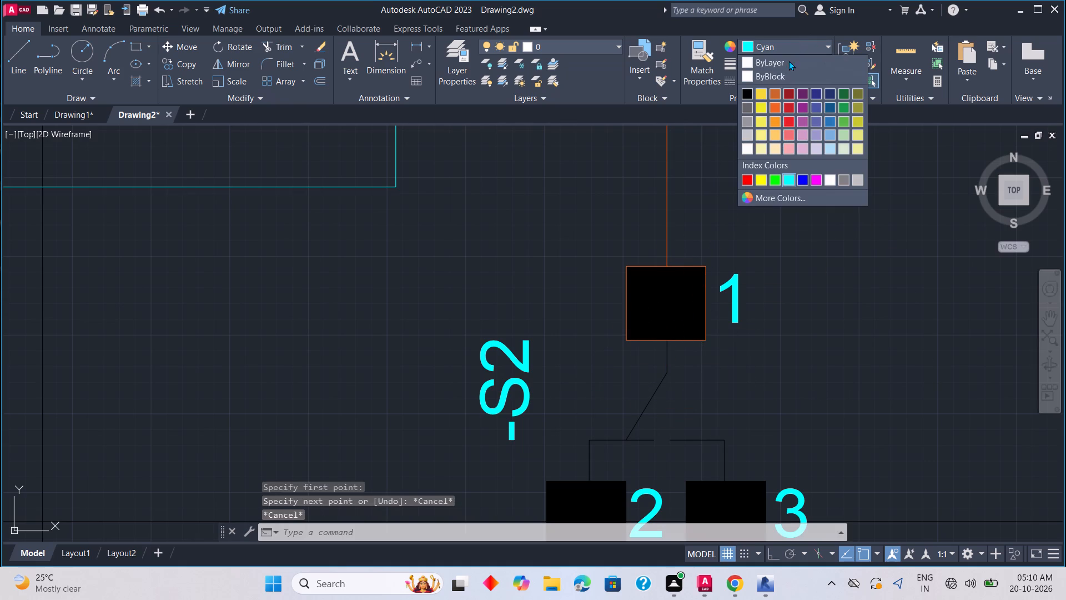
{"action": "left_click", "coordinate": [749, 93]}
{"action": "key", "text": "space"}
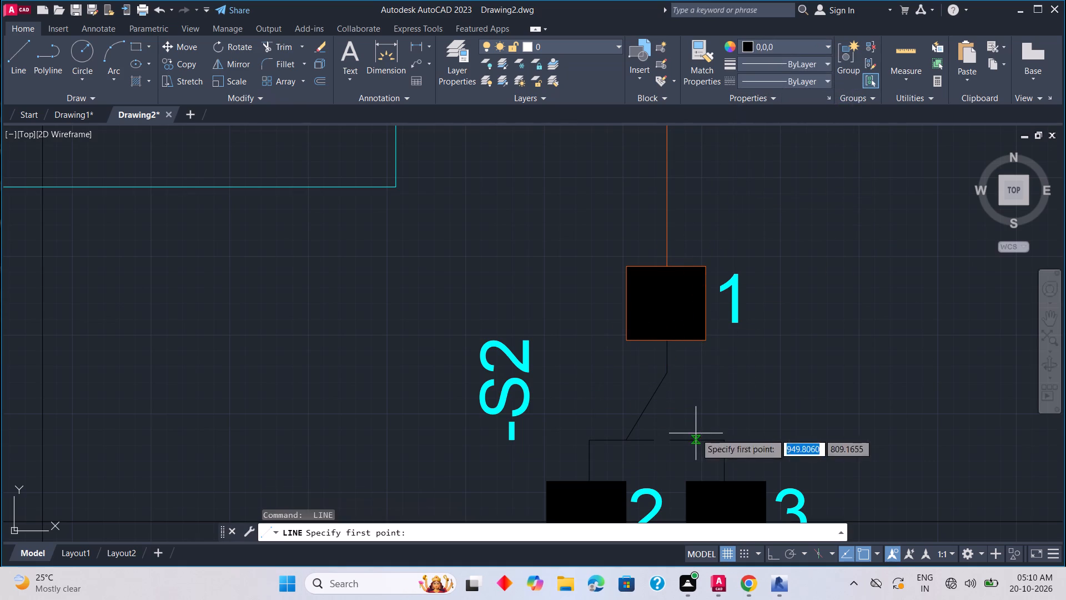
{"action": "left_click", "coordinate": [657, 388]}
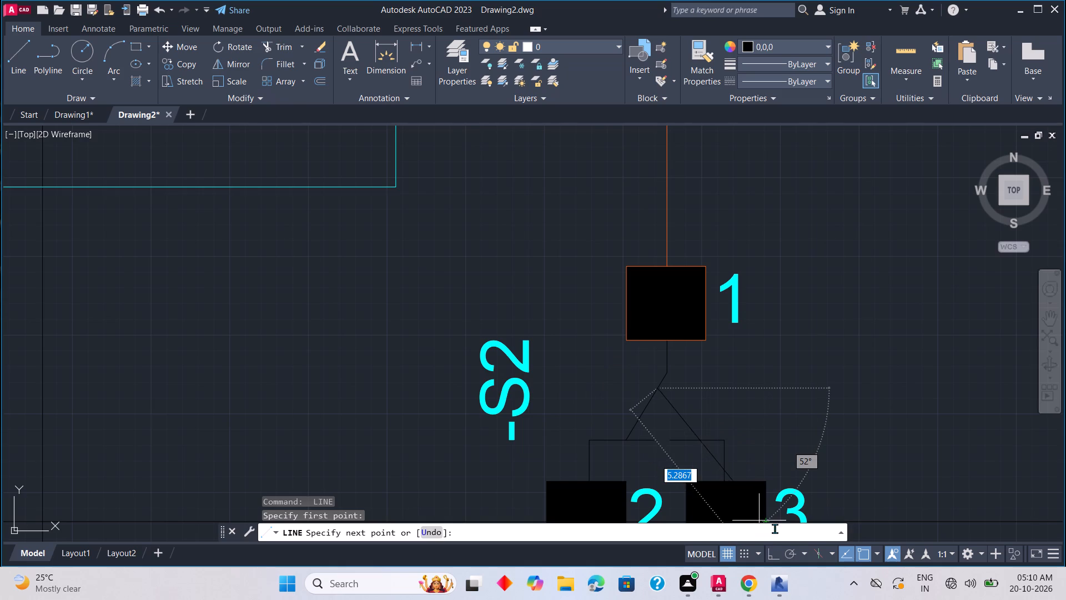
{"action": "left_click", "coordinate": [769, 552]}
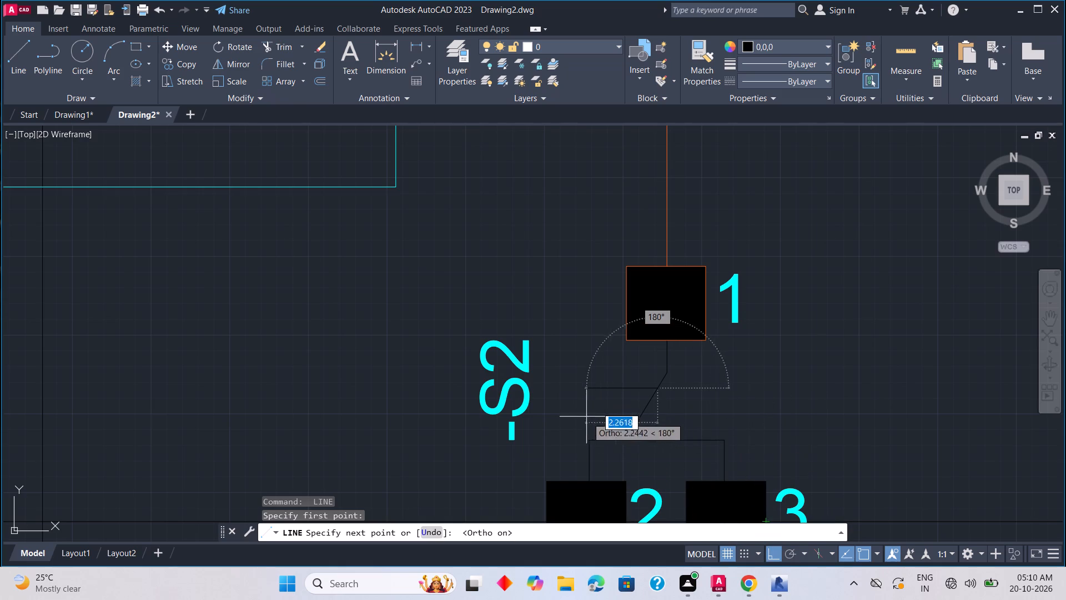
{"action": "left_click", "coordinate": [565, 397]}
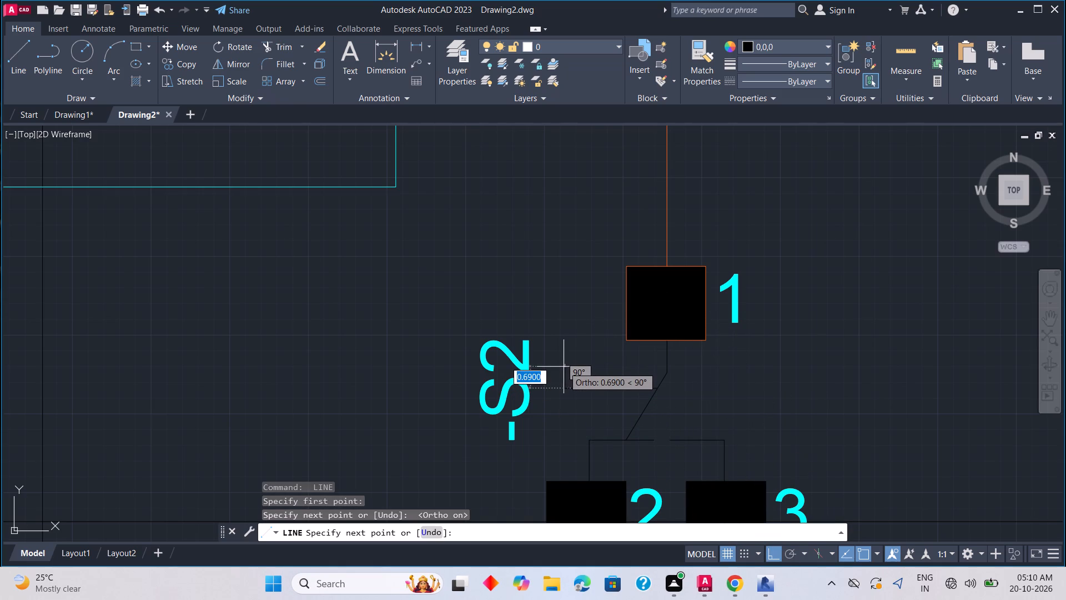
{"action": "type", "text": "0."}
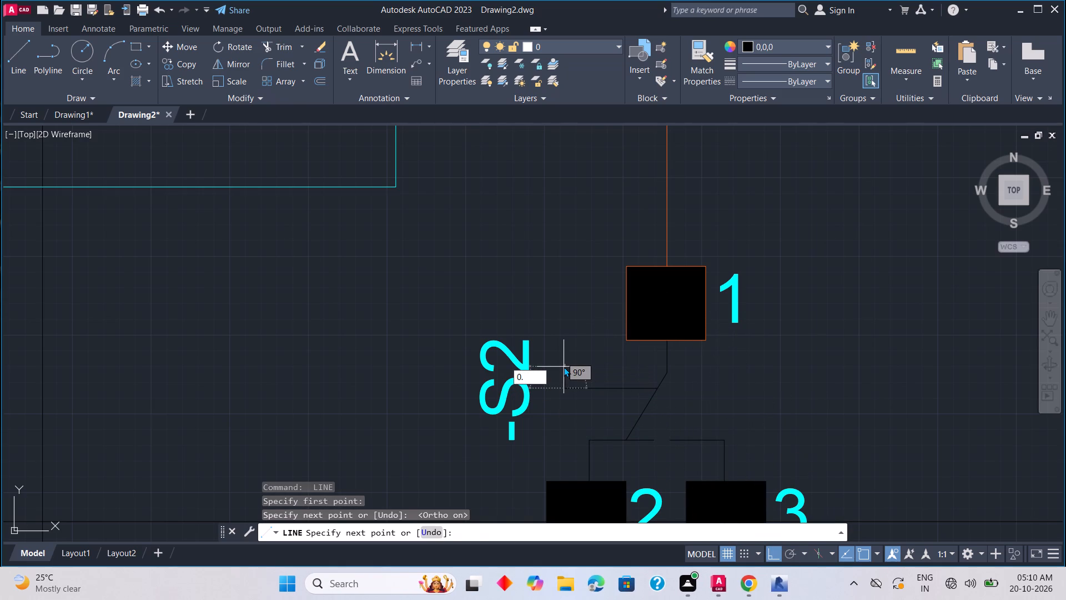
{"action": "key", "text": "6"}
{"action": "key", "text": "Return"}
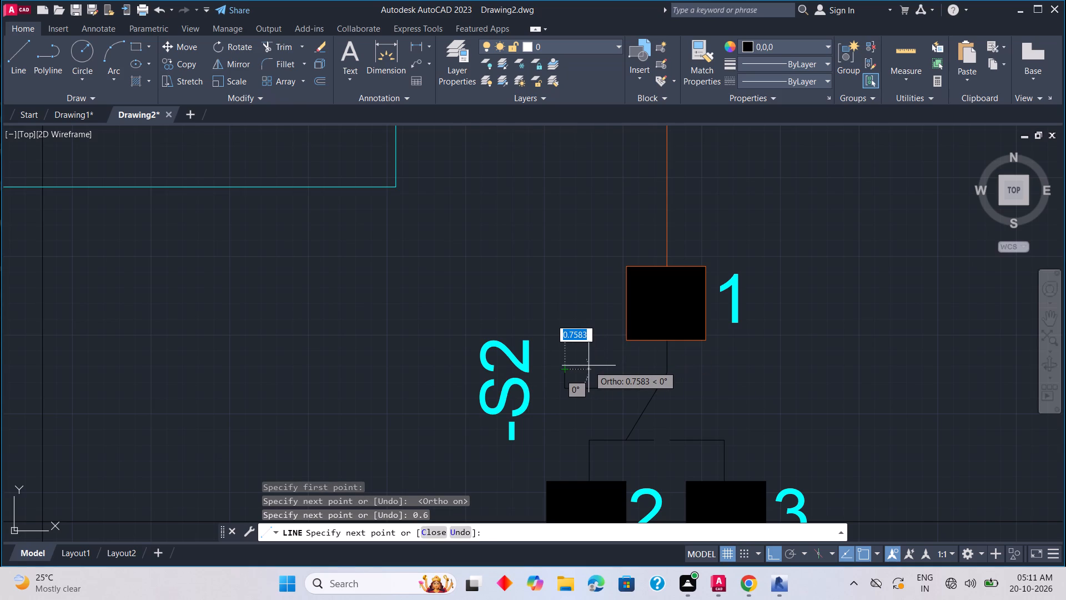
{"action": "type", "text": "0.6"}
{"action": "key", "text": "Return"}
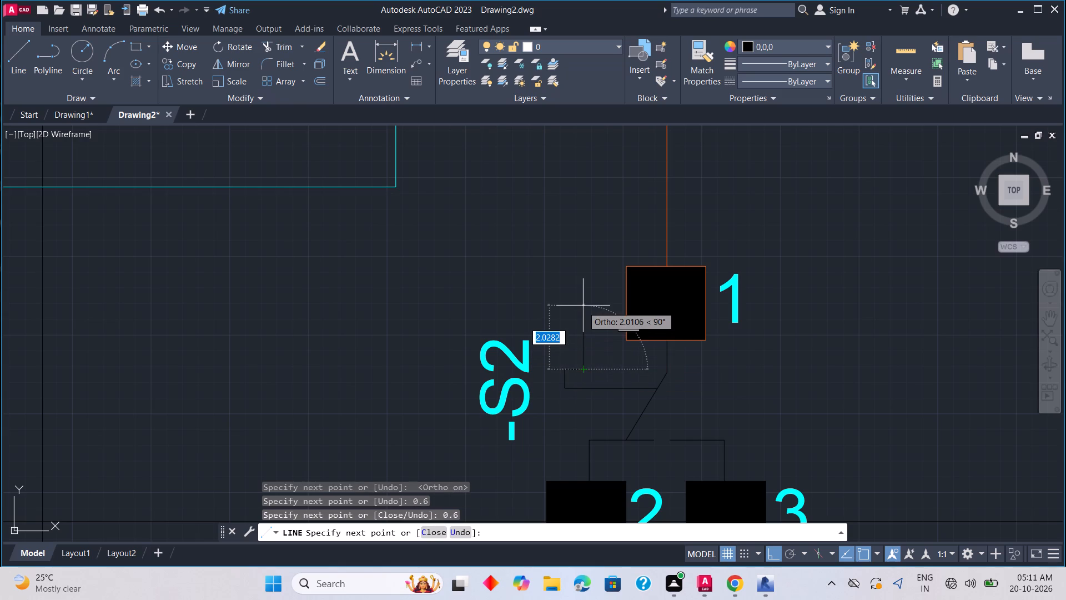
{"action": "key", "text": "Escape"}
From the left end of the -S2 actuator's horizontal line, draw a line 0.6 down and 0.6 left.
{"action": "key", "text": "space"}
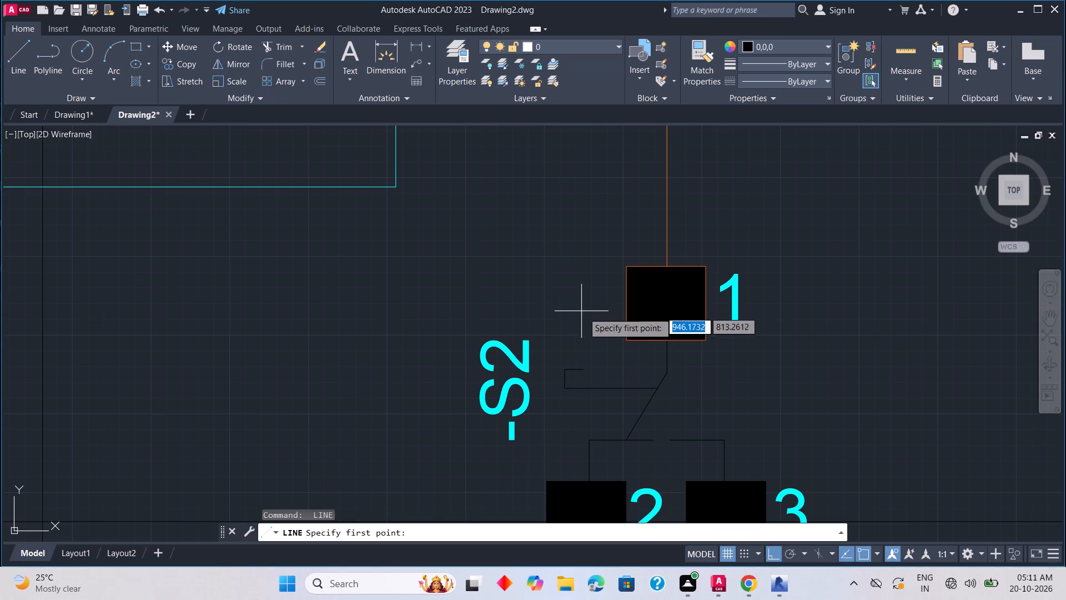
{"action": "left_click", "coordinate": [567, 392]}
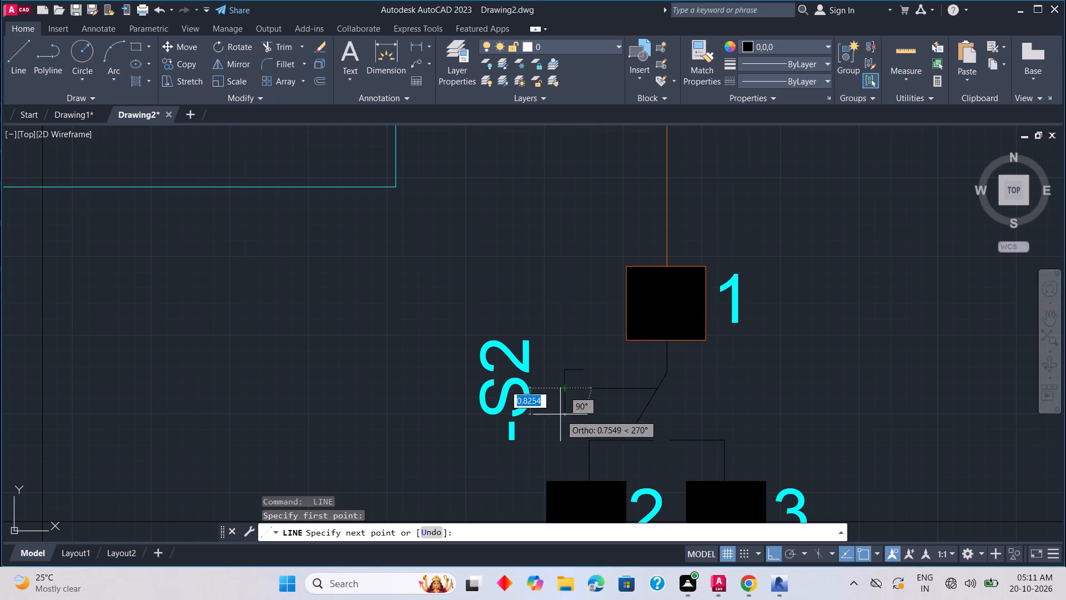
{"action": "type", "text": "0.6"}
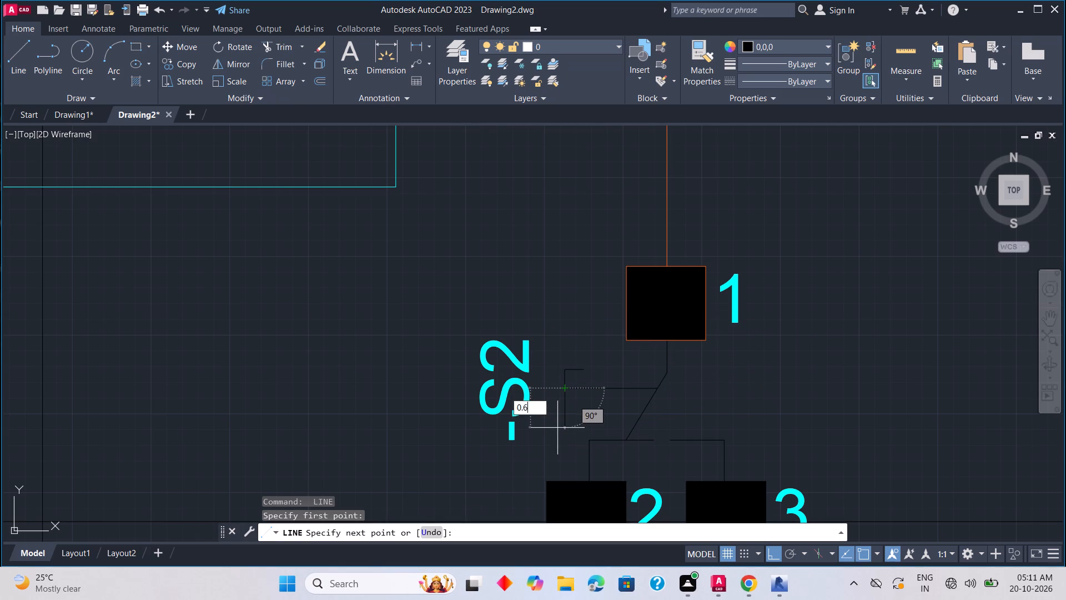
{"action": "key", "text": "Return"}
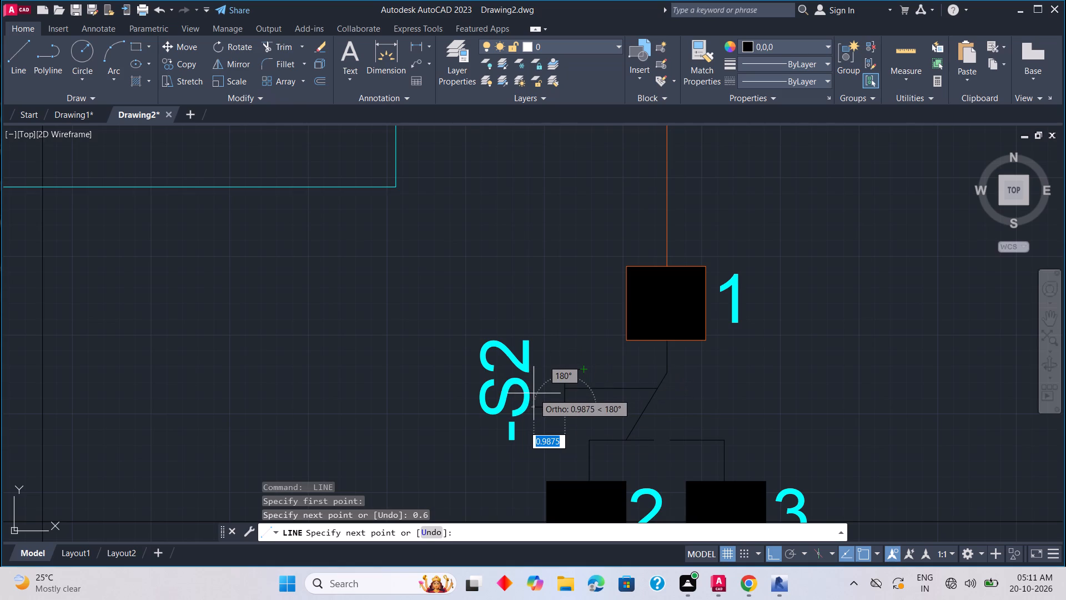
{"action": "type", "text": "0.6"}
{"action": "key", "text": "Return"}
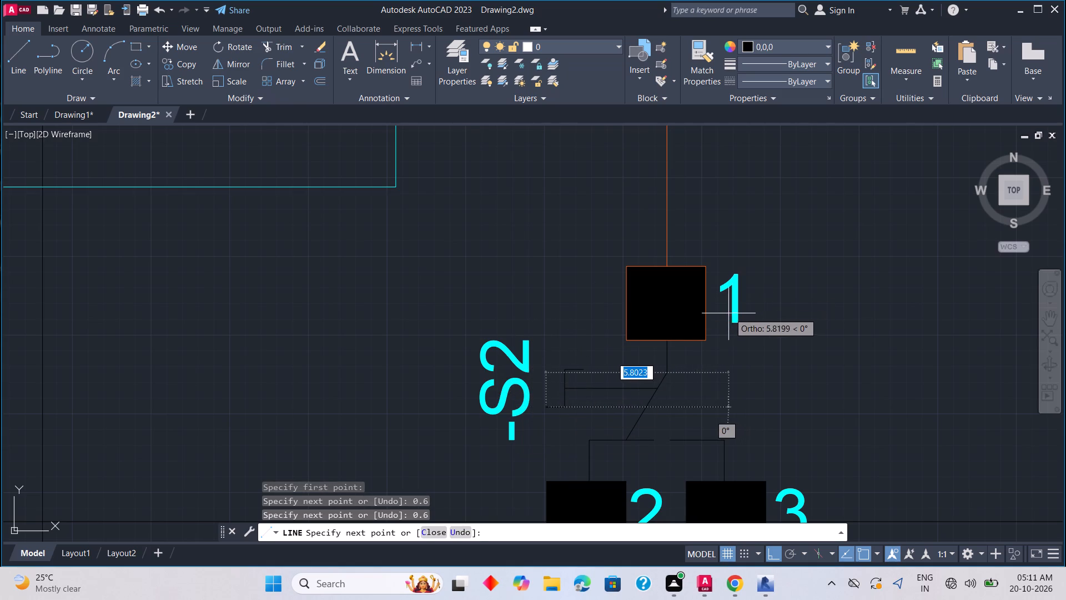
{"action": "key", "text": "Escape"}
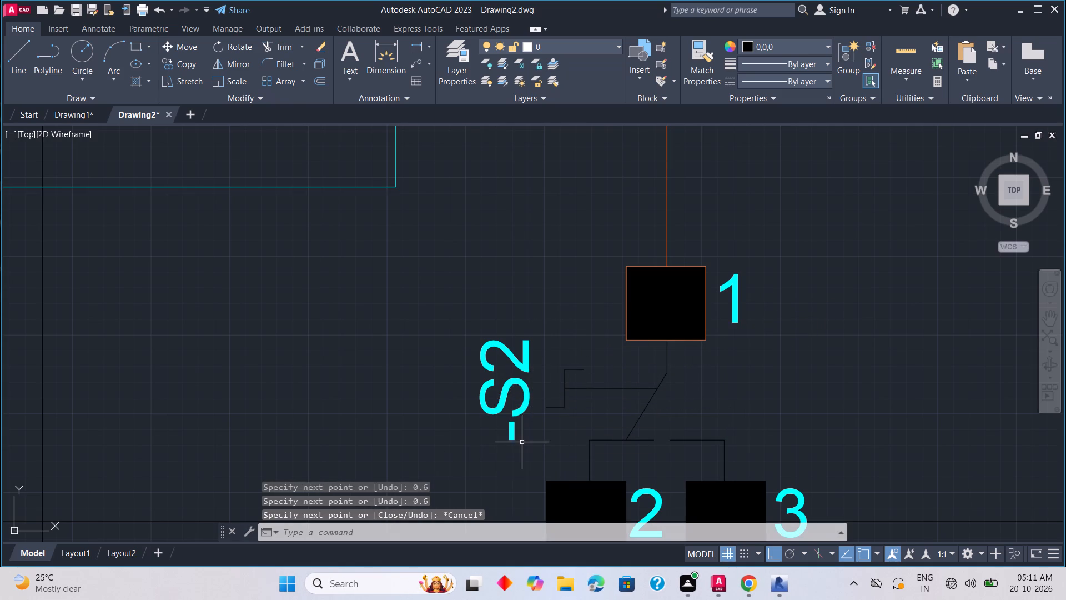
{"action": "scroll", "coordinate": [523, 440], "scroll_direction": "down", "scroll_amount": 3}
{"action": "scroll", "coordinate": [441, 453], "scroll_direction": "up", "scroll_amount": 1}
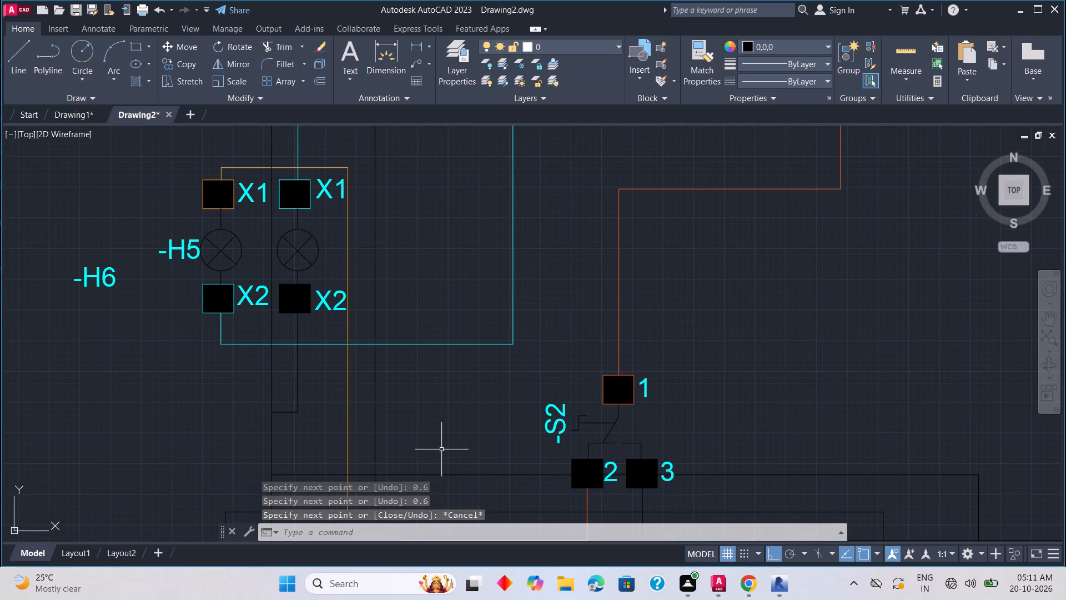
Rotate the -H5 label beside the lower lamp pair by 90° counterclockwise about the start of its text, using Ortho.
{"action": "middle_click_drag", "start_coordinate": [443, 443], "coordinate": [381, 457]}
{"action": "middle_click_drag", "start_coordinate": [367, 451], "coordinate": [706, 485]}
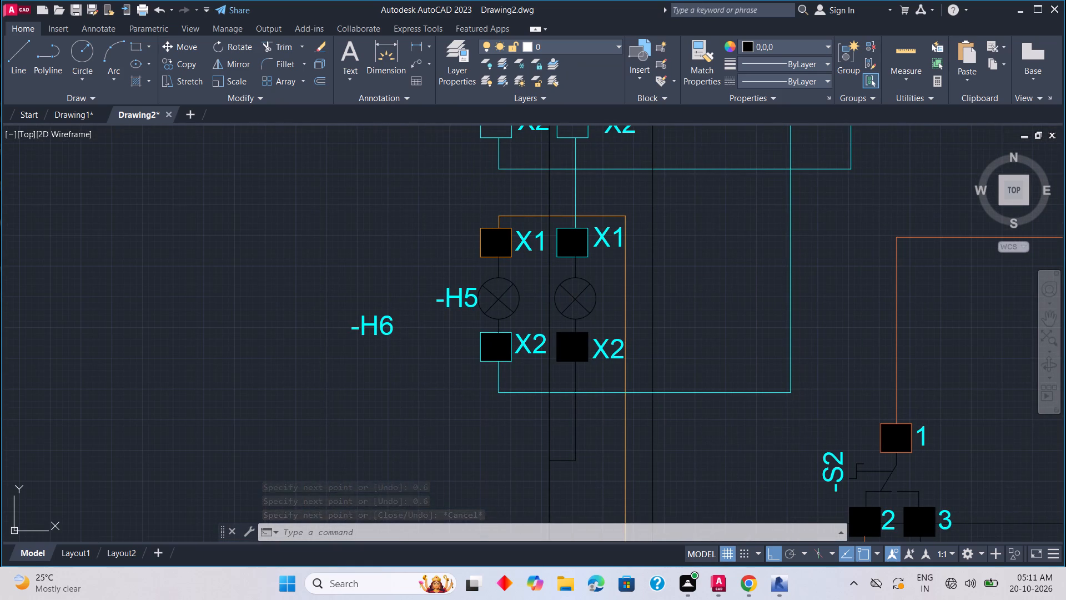
{"action": "middle_click_drag", "start_coordinate": [555, 349], "coordinate": [786, 422]}
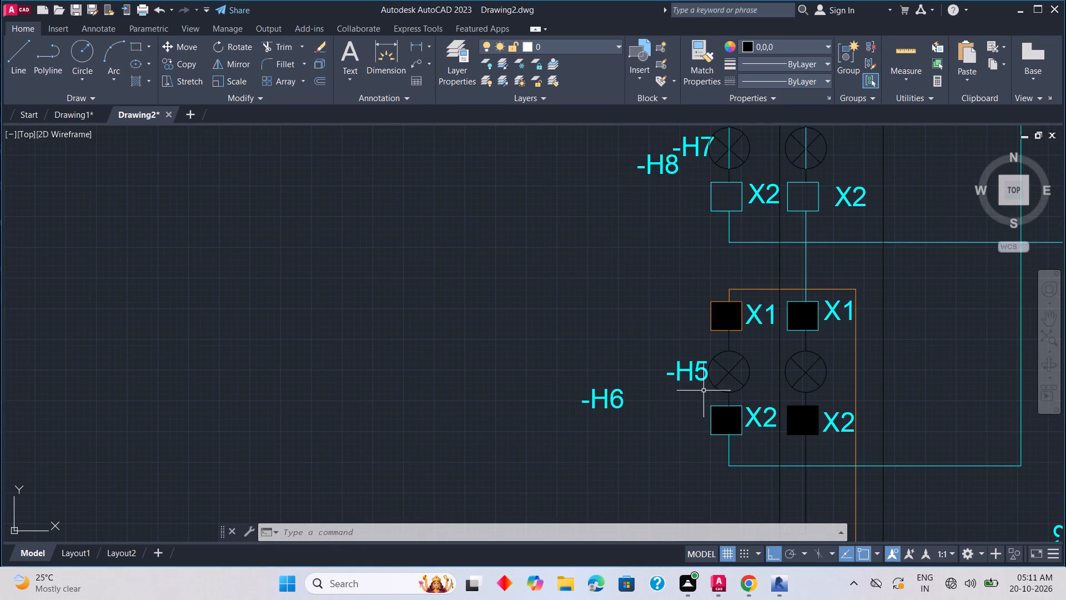
{"action": "scroll", "coordinate": [703, 389], "scroll_direction": "up", "scroll_amount": 1}
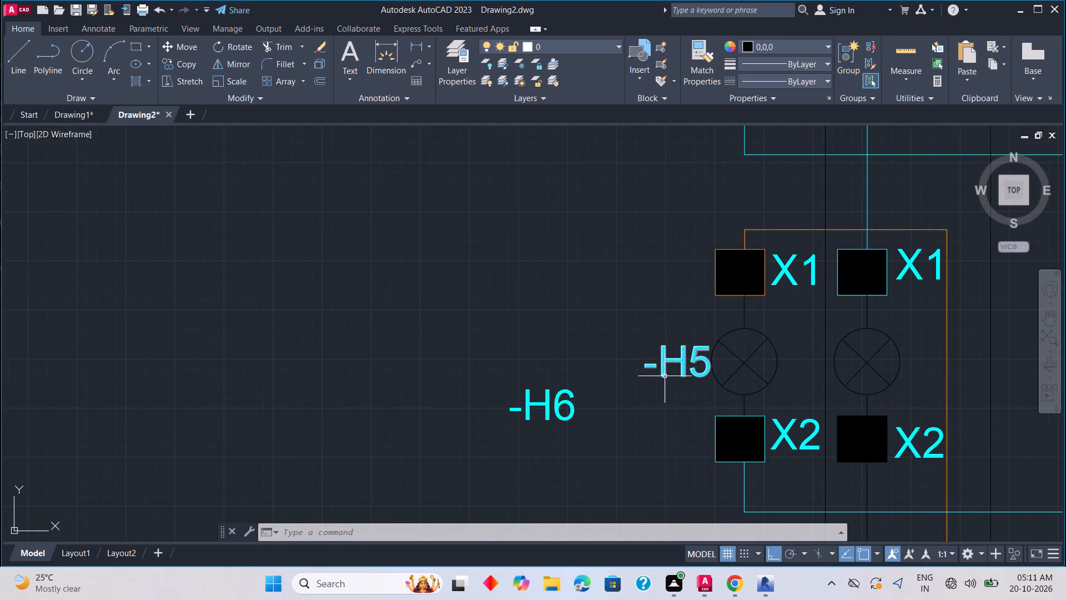
{"action": "left_click", "coordinate": [665, 371]}
{"action": "right_click", "coordinate": [666, 394]}
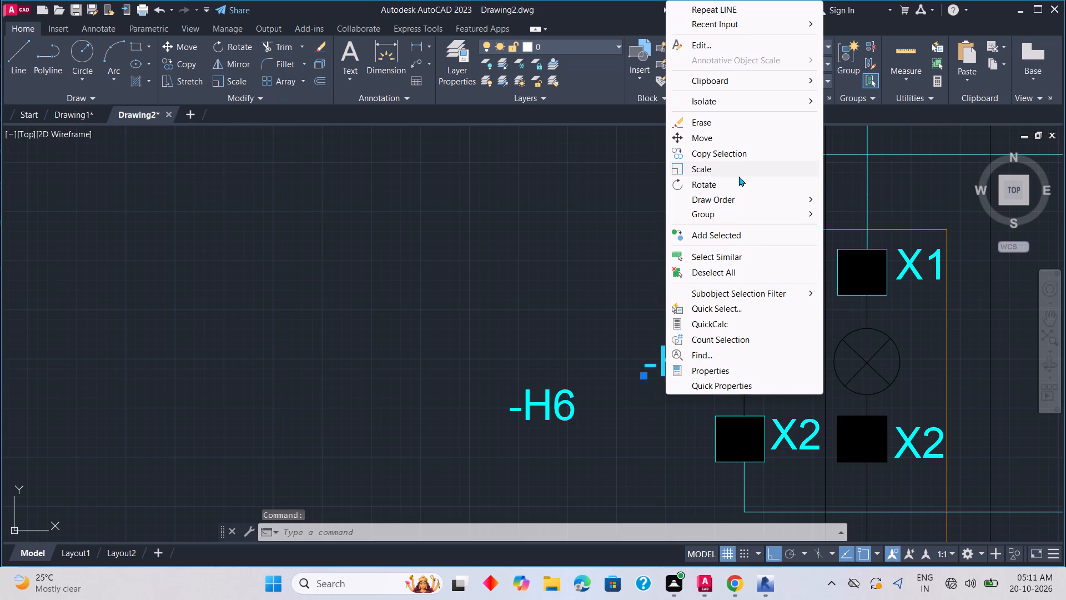
{"action": "left_click", "coordinate": [735, 184]}
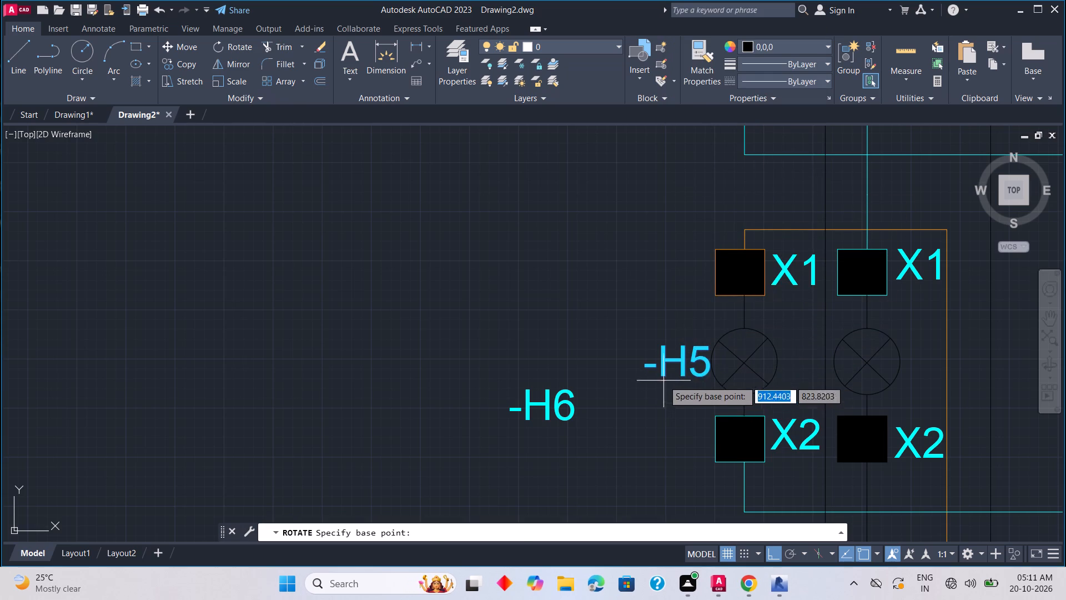
{"action": "left_click", "coordinate": [644, 365]}
{"action": "left_click", "coordinate": [645, 336]}
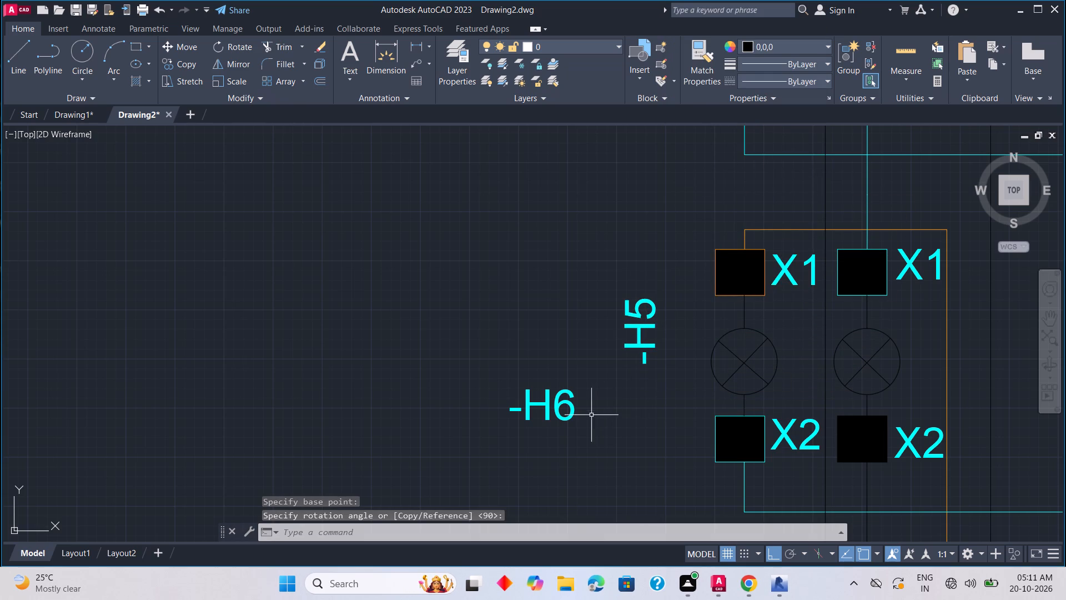
Rotate the -H6 label by 90° counterclockwise about the start of its text.
{"action": "left_click", "coordinate": [571, 412]}
{"action": "right_click", "coordinate": [616, 413]}
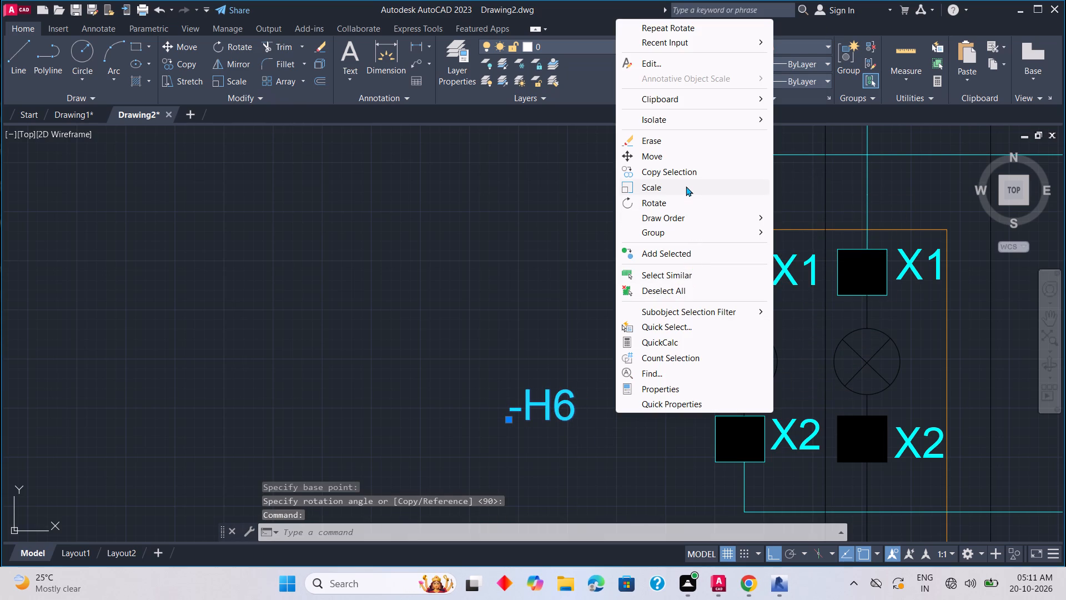
{"action": "left_click", "coordinate": [676, 202]}
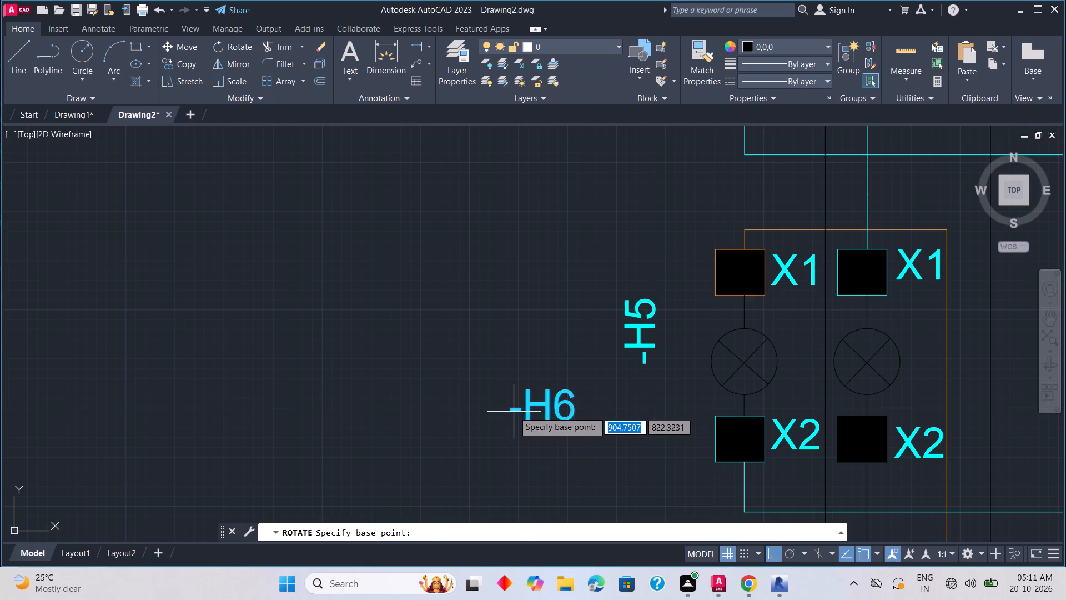
{"action": "left_click", "coordinate": [514, 411]}
{"action": "left_click", "coordinate": [518, 390]}
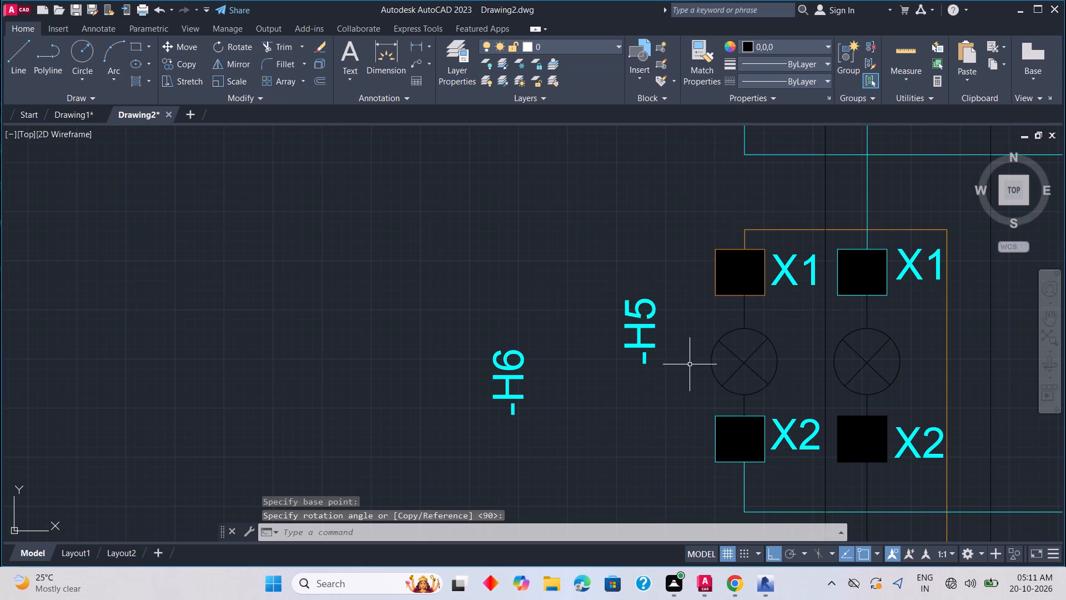
With Ortho off, move the vertical -H5 label down and right, close beside the first lower lamp's left side.
{"action": "left_click", "coordinate": [772, 552]}
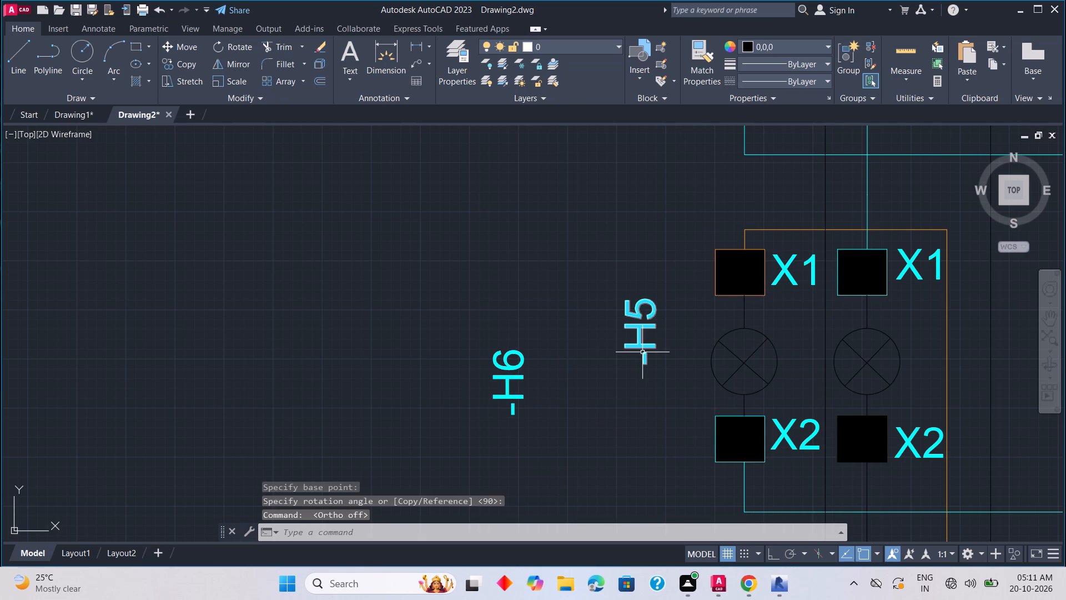
{"action": "left_click", "coordinate": [642, 352]}
{"action": "right_click", "coordinate": [654, 372]}
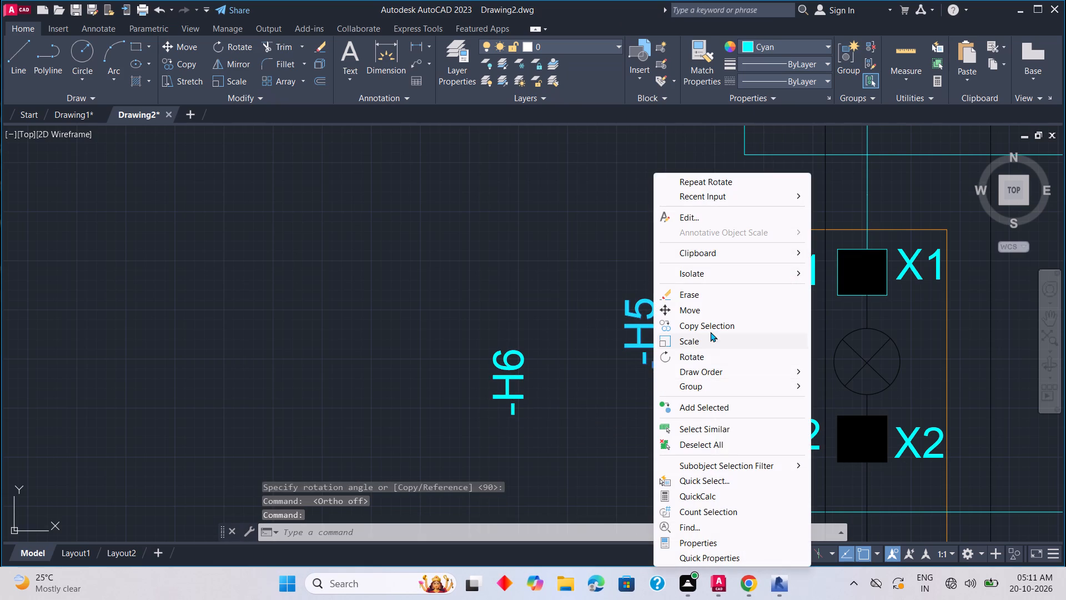
{"action": "left_click", "coordinate": [716, 307]}
{"action": "left_click", "coordinate": [646, 361]}
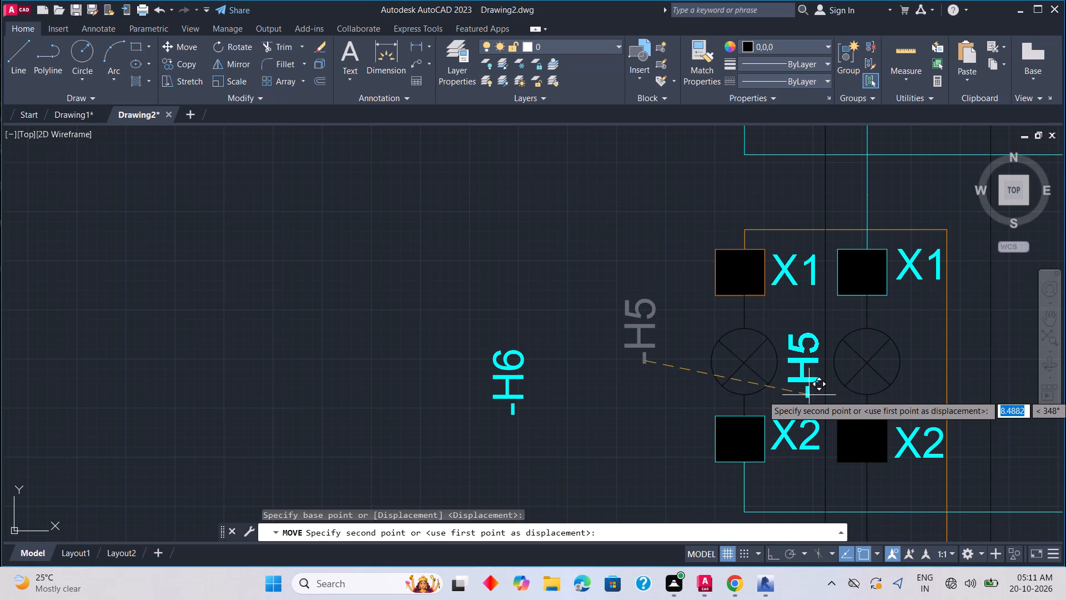
{"action": "left_click", "coordinate": [687, 396]}
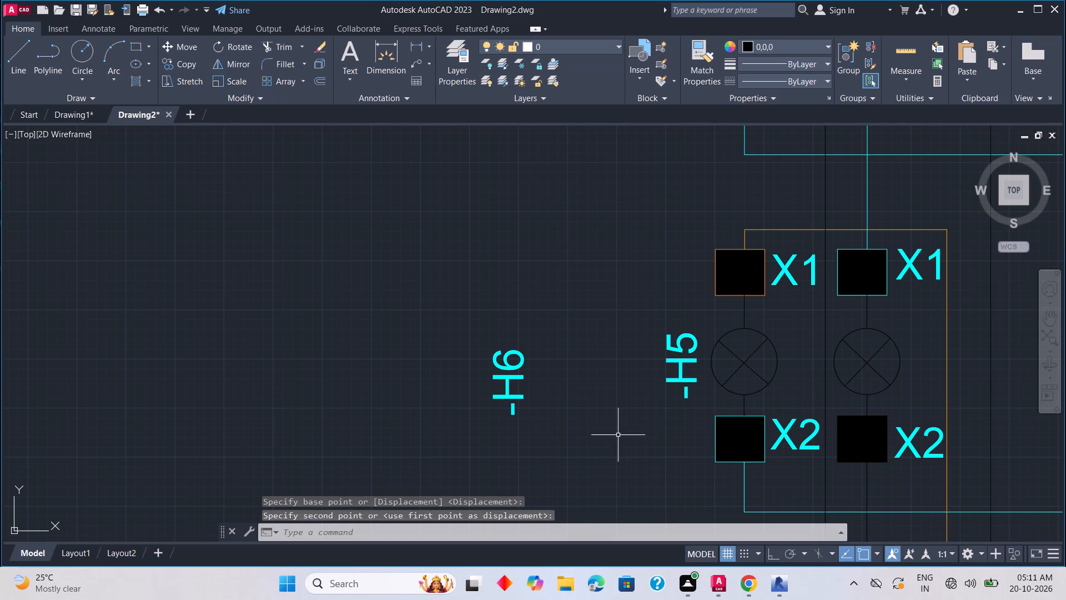
Move the vertical -H6 label between the two lower lamps, just left of the second lamp.
{"action": "left_click", "coordinate": [521, 398]}
{"action": "right_click", "coordinate": [534, 408]}
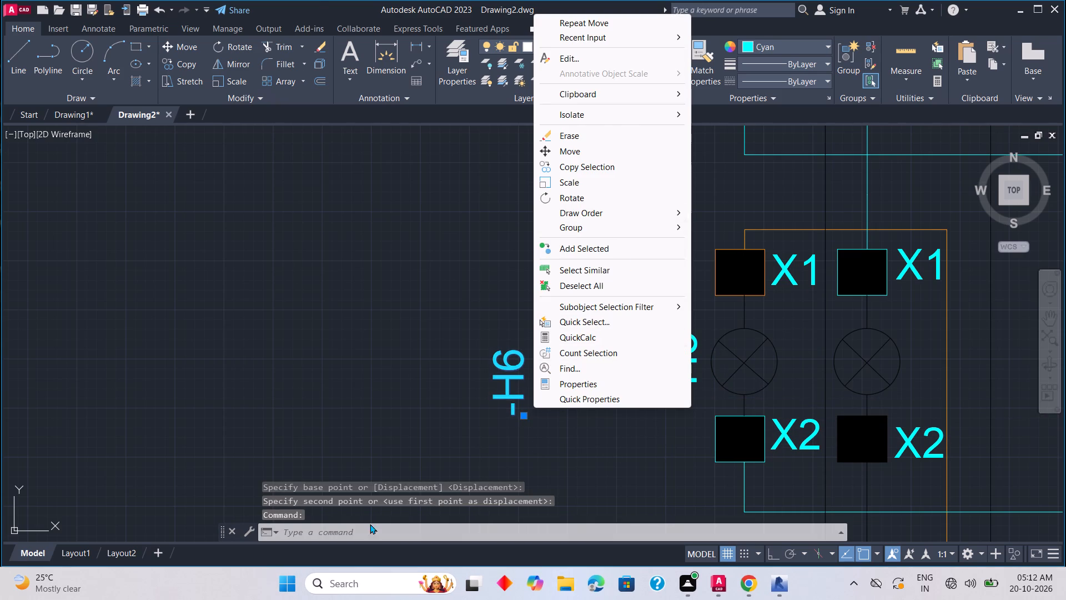
{"action": "left_click", "coordinate": [603, 147]}
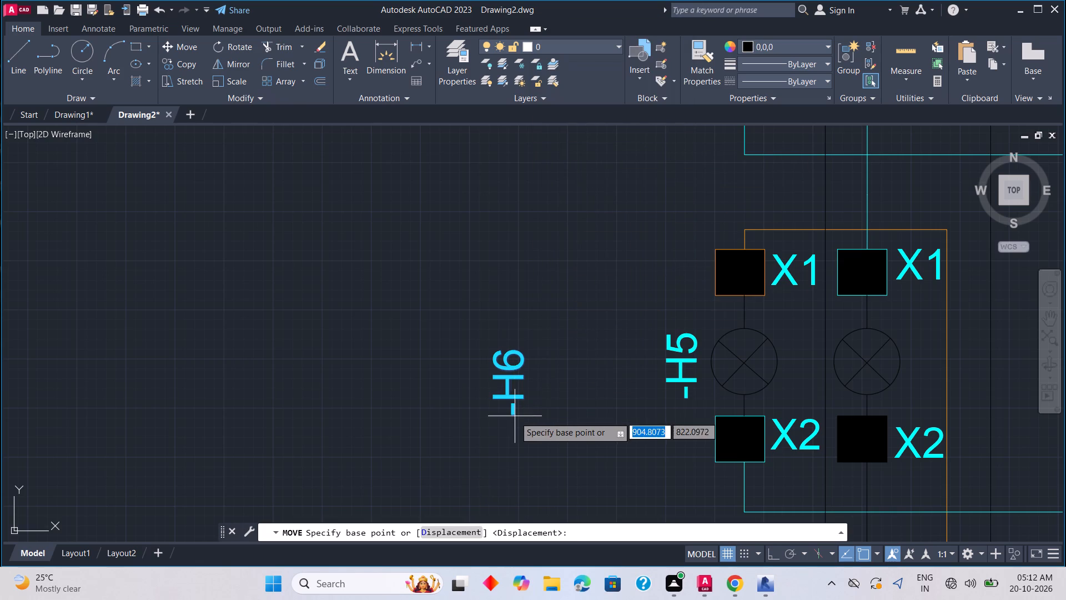
{"action": "left_click", "coordinate": [513, 414]}
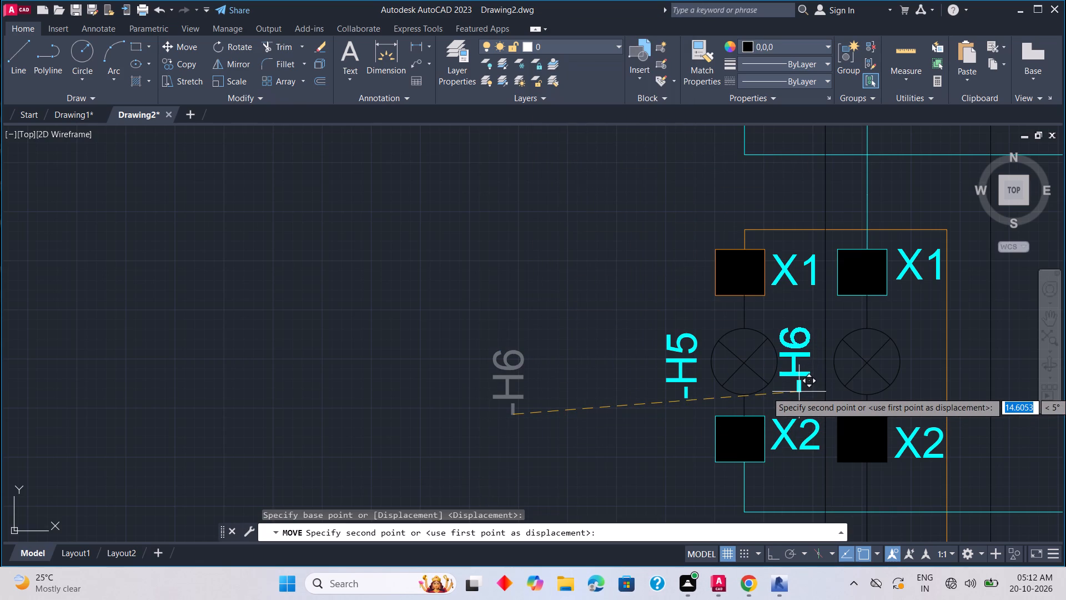
{"action": "left_click", "coordinate": [806, 391]}
With Ortho on, rotate the -H7 label beside the upper lamp pair by 90° counterclockwise about the start of its text.
{"action": "scroll", "coordinate": [684, 394], "scroll_direction": "down", "scroll_amount": 3}
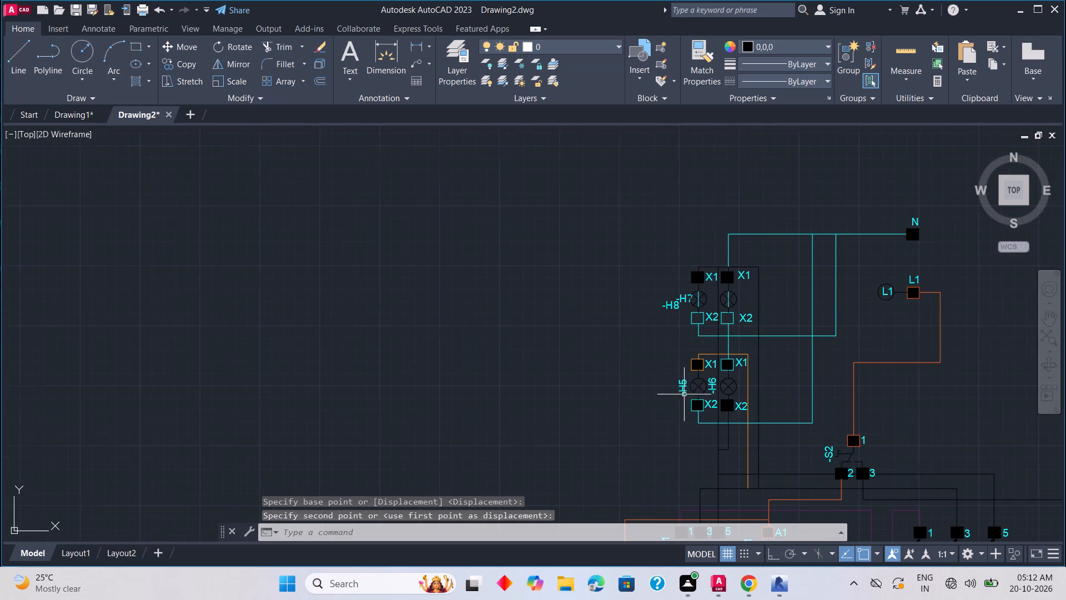
{"action": "middle_click_drag", "start_coordinate": [685, 380], "coordinate": [554, 407]}
{"action": "scroll", "coordinate": [549, 312], "scroll_direction": "up", "scroll_amount": 5}
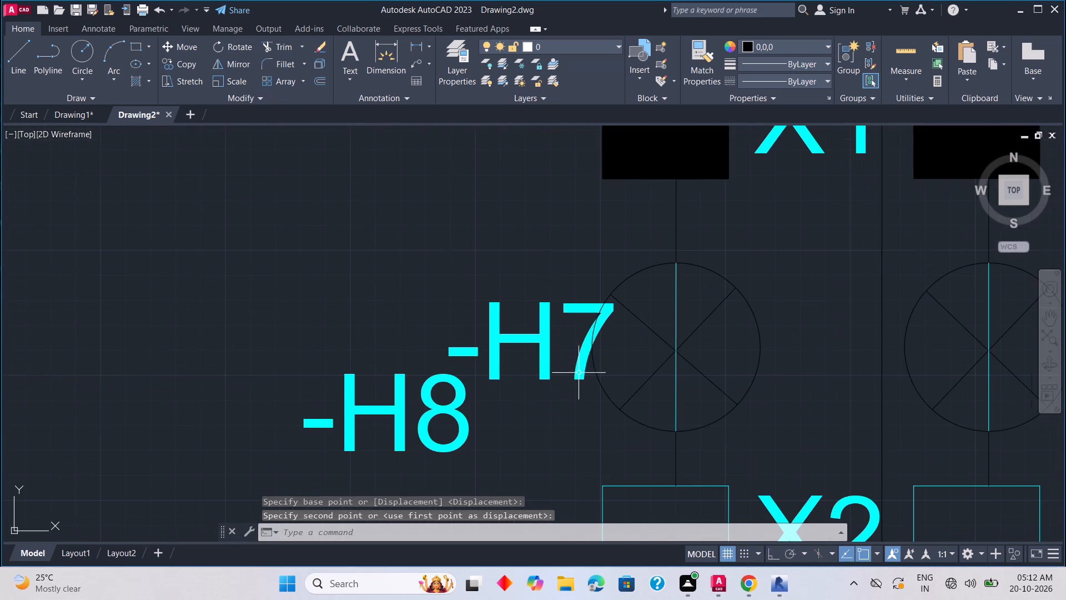
{"action": "left_click", "coordinate": [772, 558]}
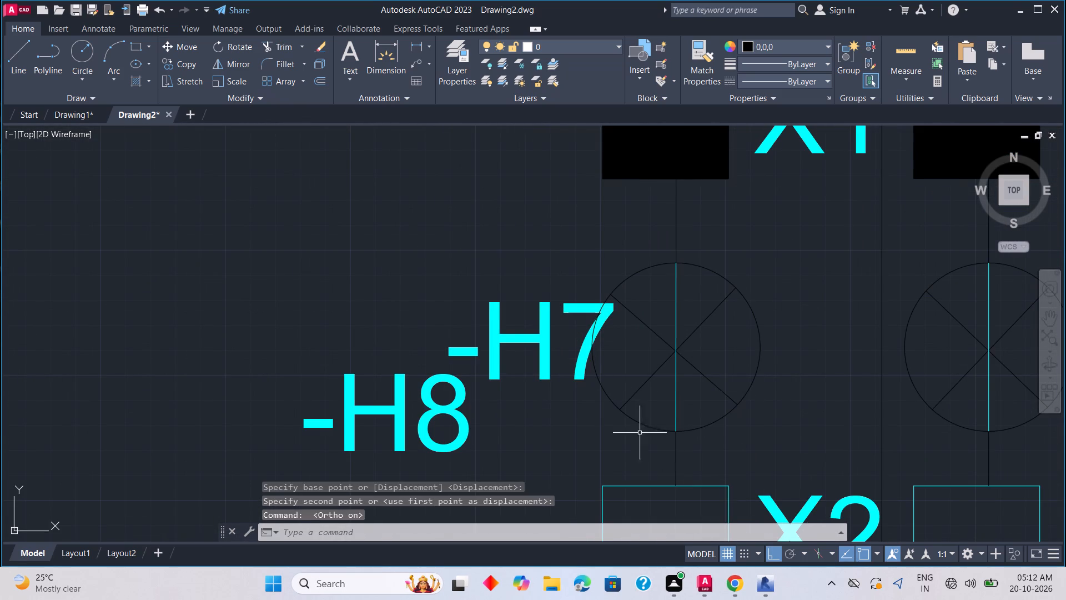
{"action": "left_click", "coordinate": [501, 341]}
{"action": "right_click", "coordinate": [551, 382]}
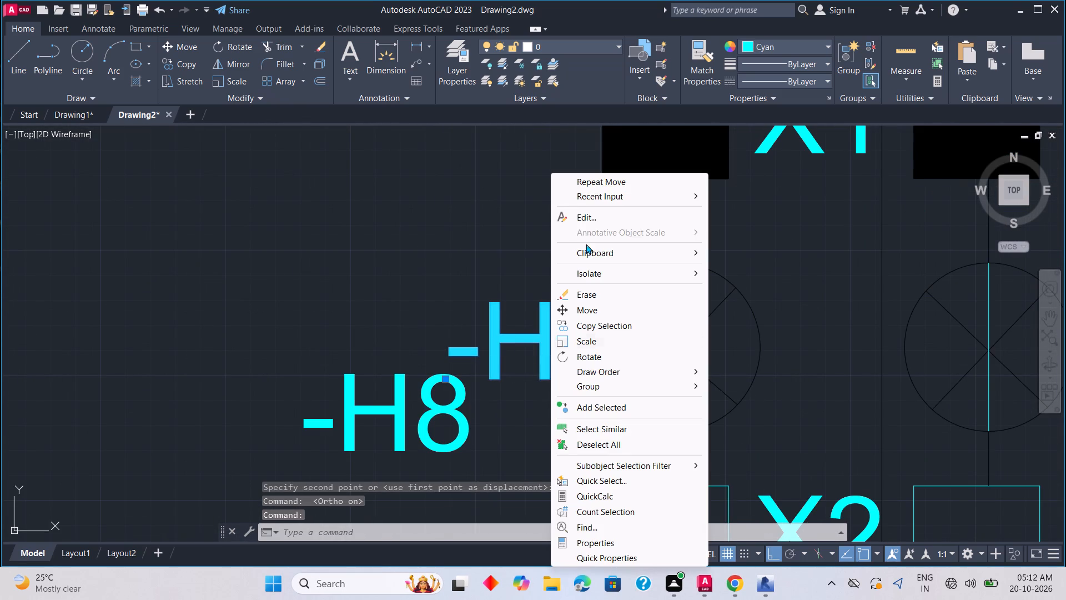
{"action": "left_click", "coordinate": [595, 363]}
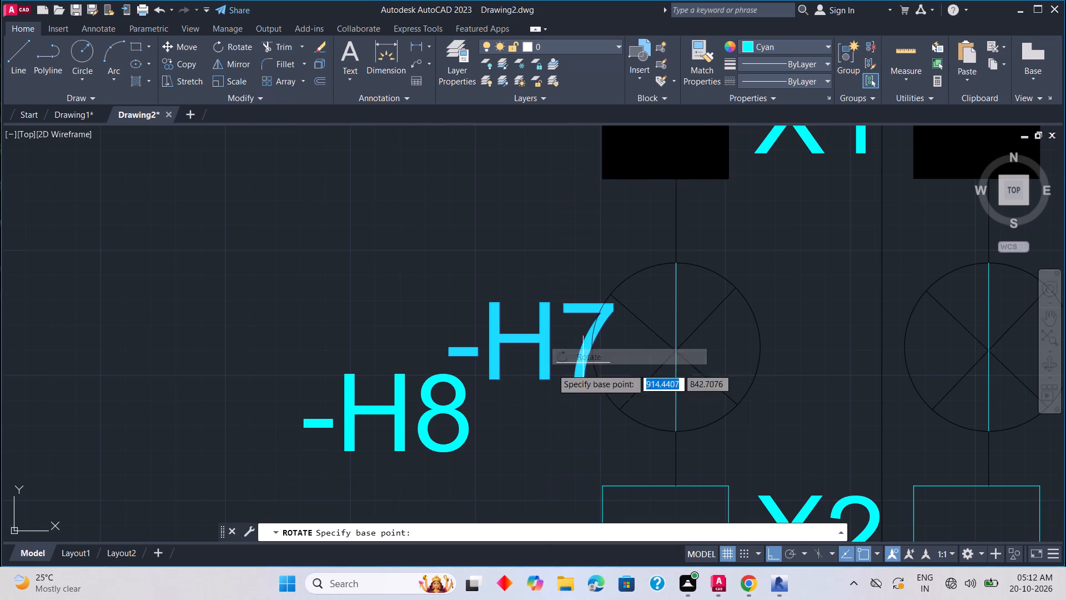
{"action": "left_click", "coordinate": [449, 359]}
{"action": "left_click", "coordinate": [432, 262]}
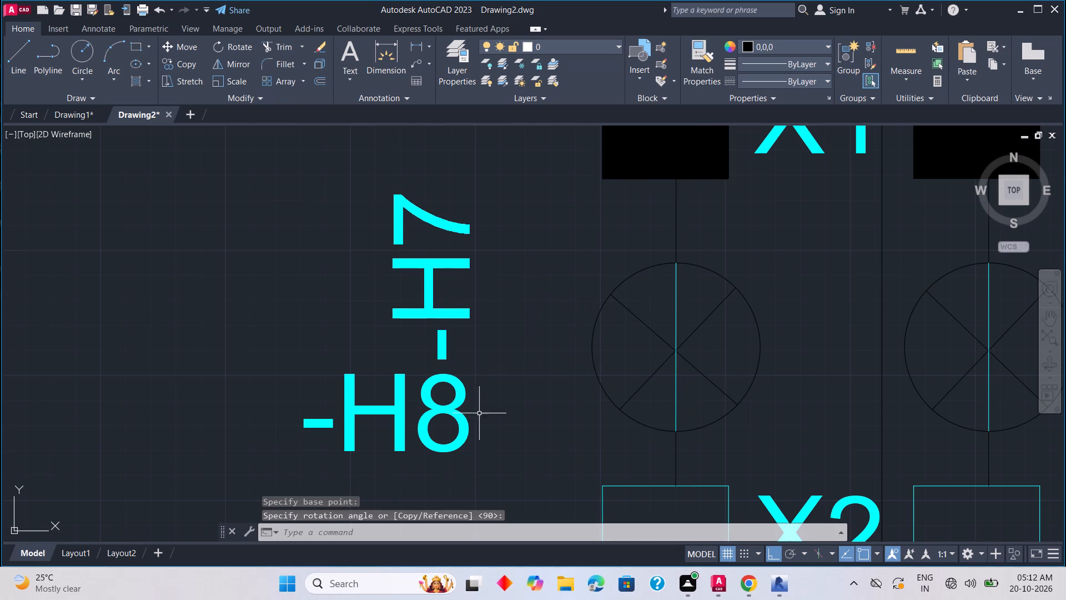
Rotate the -H8 label by 90° counterclockwise about the start of its text.
{"action": "left_click", "coordinate": [465, 426]}
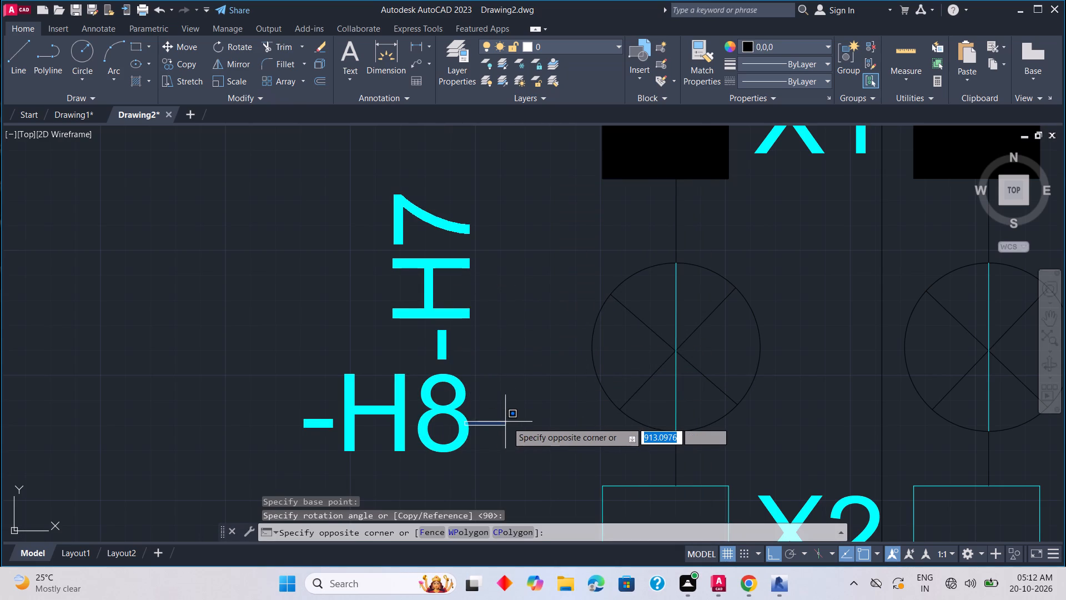
{"action": "left_click", "coordinate": [511, 420]}
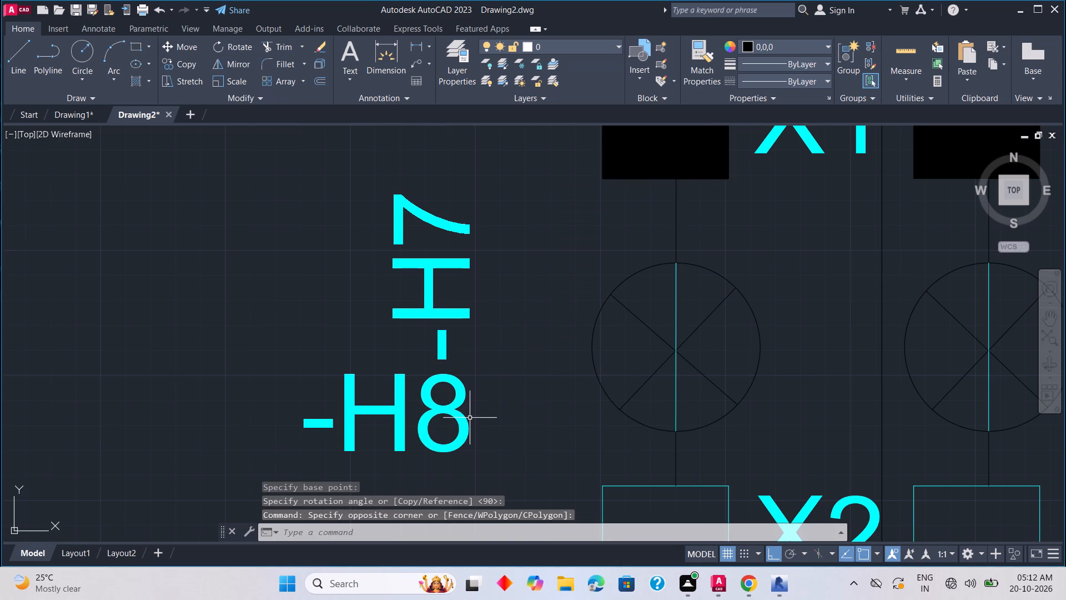
{"action": "left_click", "coordinate": [468, 419]}
{"action": "right_click", "coordinate": [519, 434]}
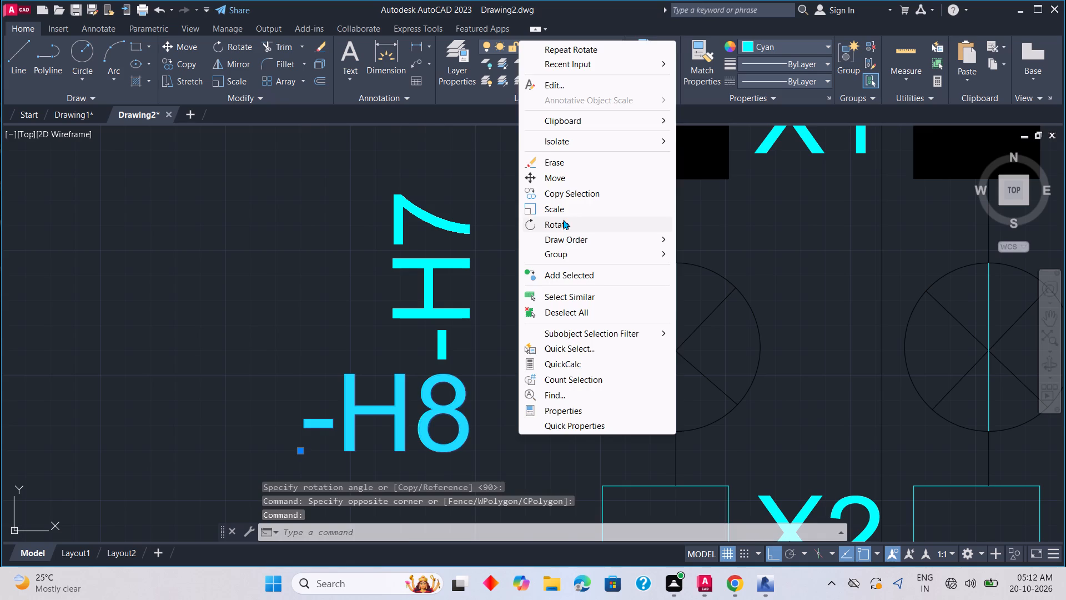
{"action": "left_click", "coordinate": [563, 219]}
{"action": "left_click", "coordinate": [307, 421]}
{"action": "left_click", "coordinate": [299, 346]}
{"action": "left_click", "coordinate": [394, 409]}
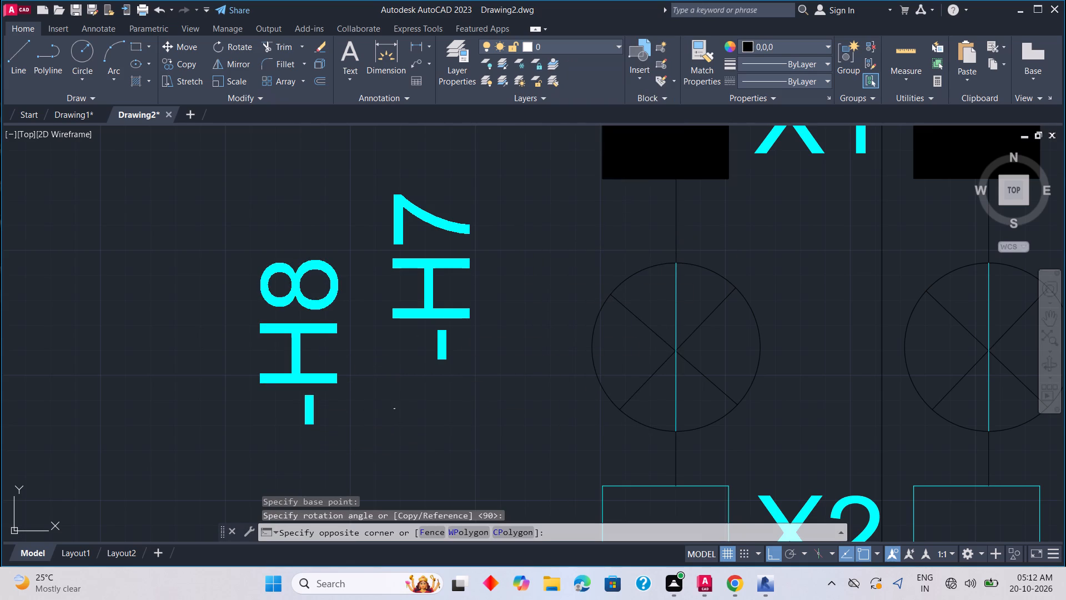
{"action": "right_click", "coordinate": [437, 392]}
{"action": "key", "text": "Escape"}
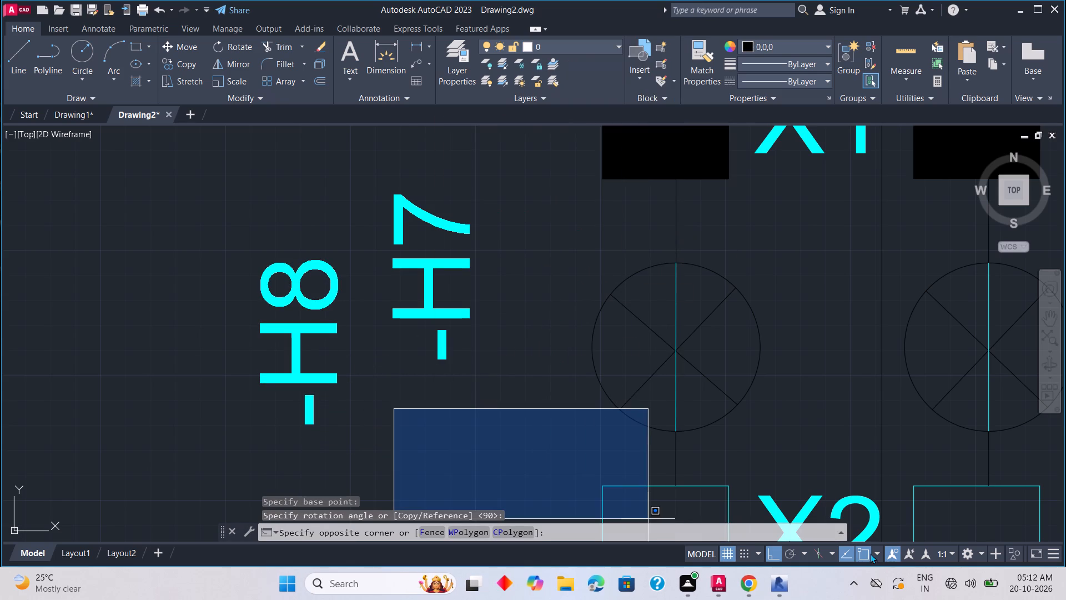
{"action": "key", "text": "Escape"}
With Ortho off, move the vertical -H7 label about 2.3 units down and right, beside the first upper lamp.
{"action": "left_click", "coordinate": [777, 553]}
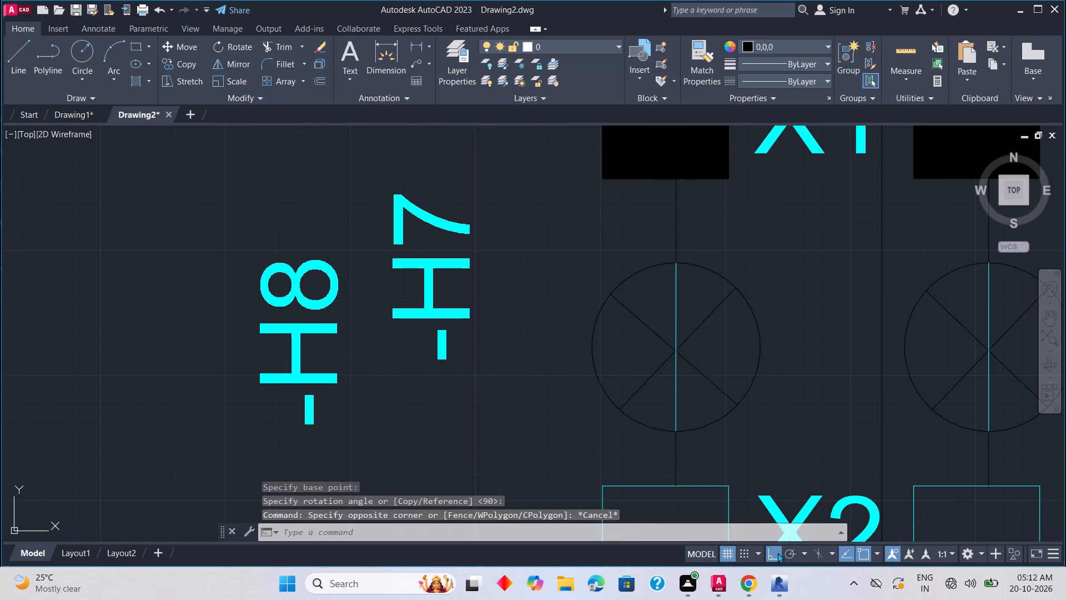
{"action": "left_click", "coordinate": [431, 308]}
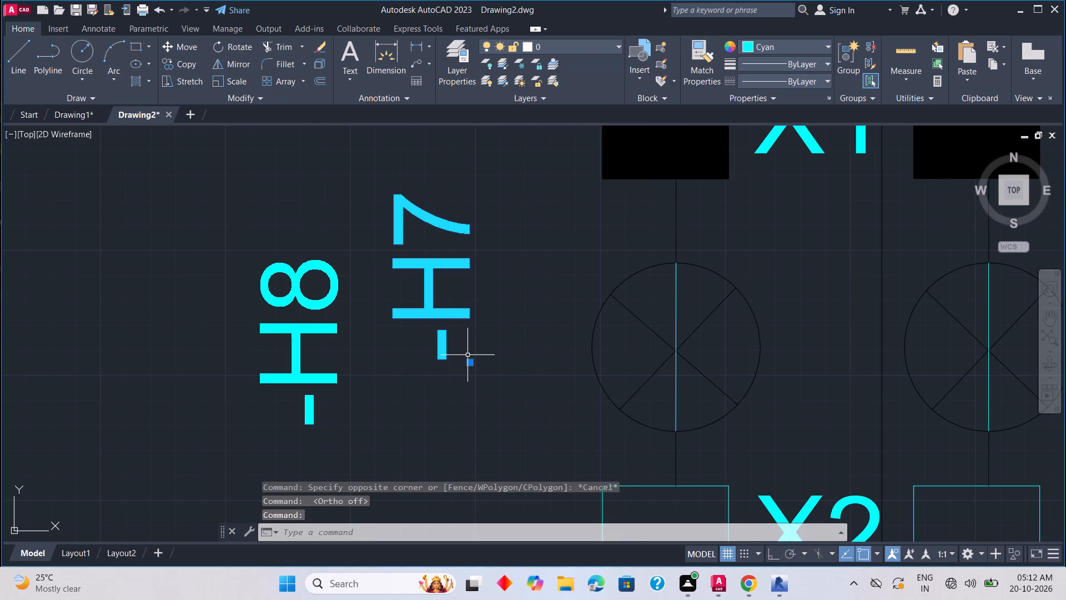
{"action": "left_click", "coordinate": [470, 364]}
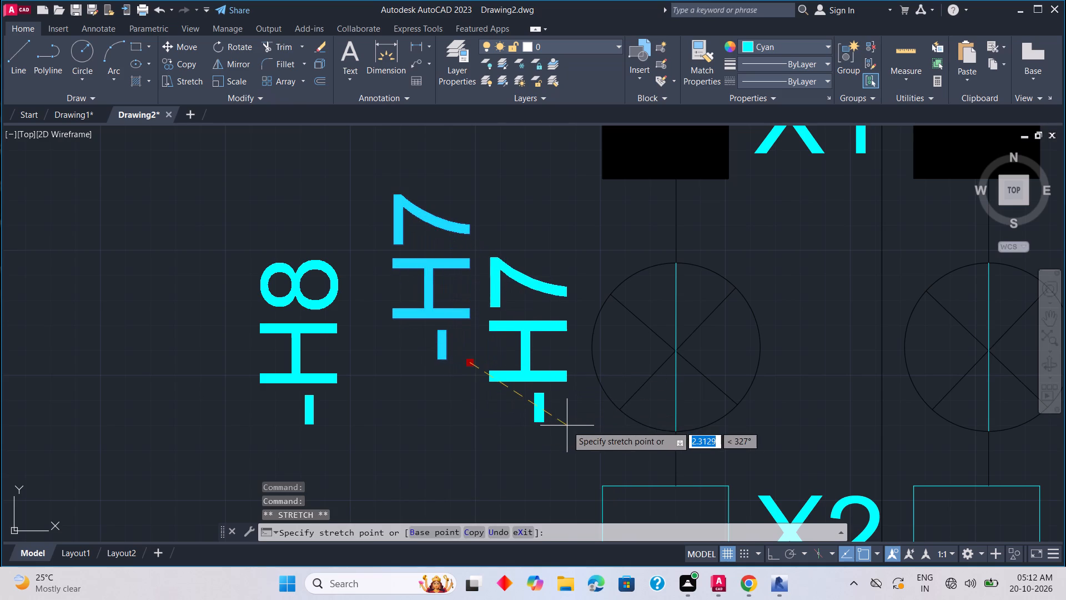
{"action": "left_click", "coordinate": [567, 426]}
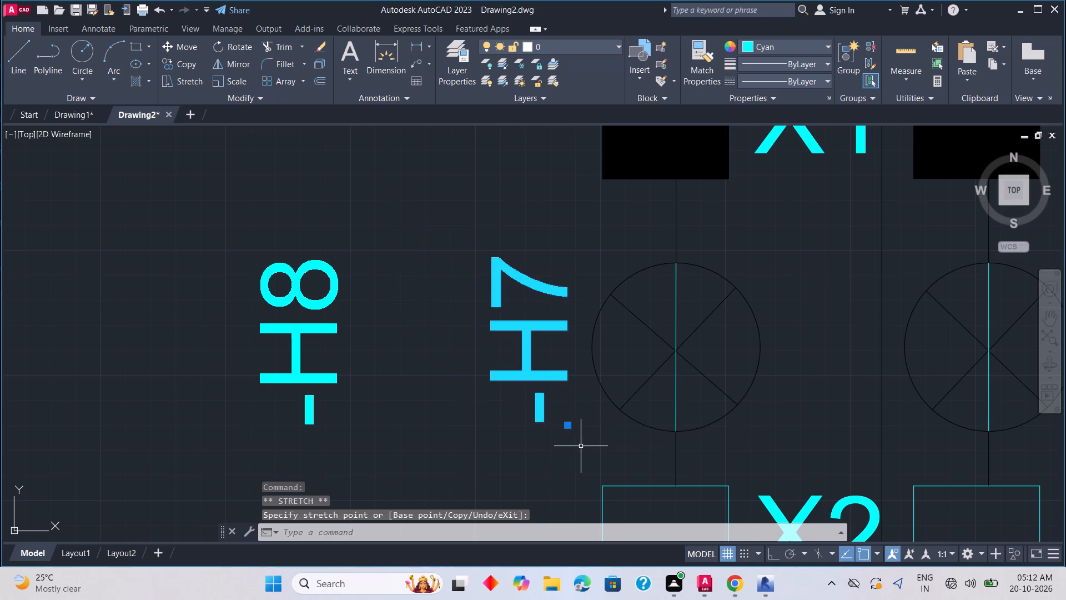
{"action": "left_click", "coordinate": [516, 468]}
{"action": "double_click", "coordinate": [426, 435]}
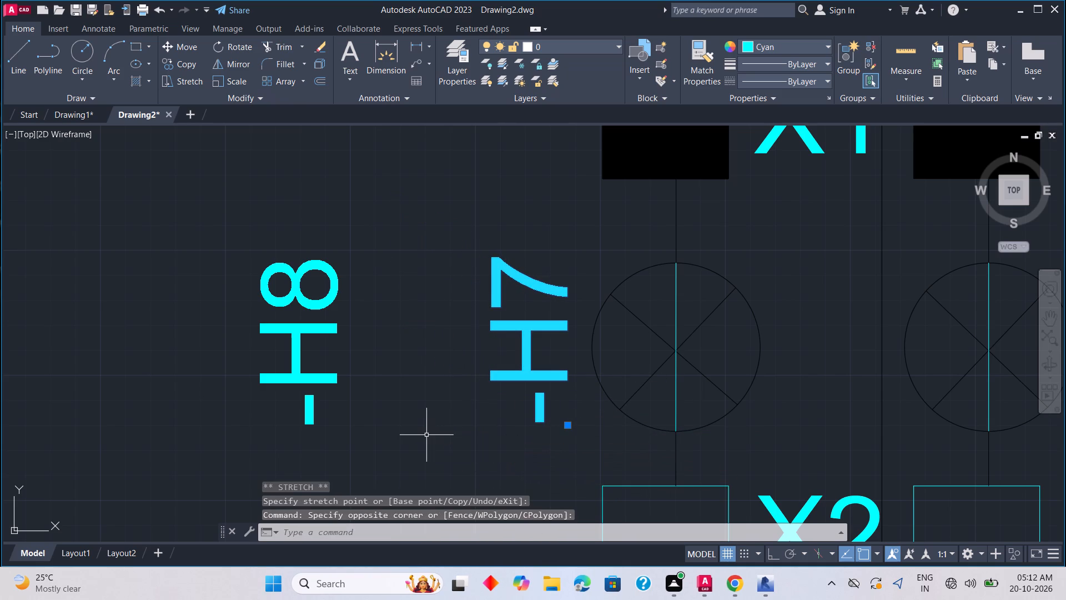
{"action": "key", "text": "Escape"}
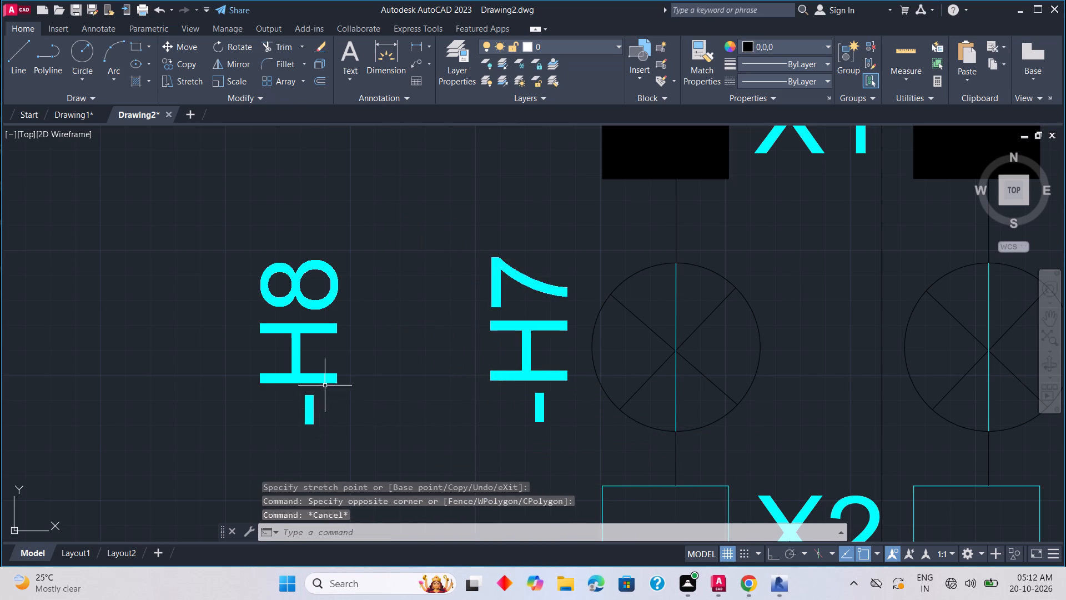
Move the vertical -H8 label about 10.2 units right, between the two upper lamps and beside the second one.
{"action": "left_click", "coordinate": [325, 379]}
{"action": "key", "text": "Escape"}
{"action": "left_click", "coordinate": [325, 383]}
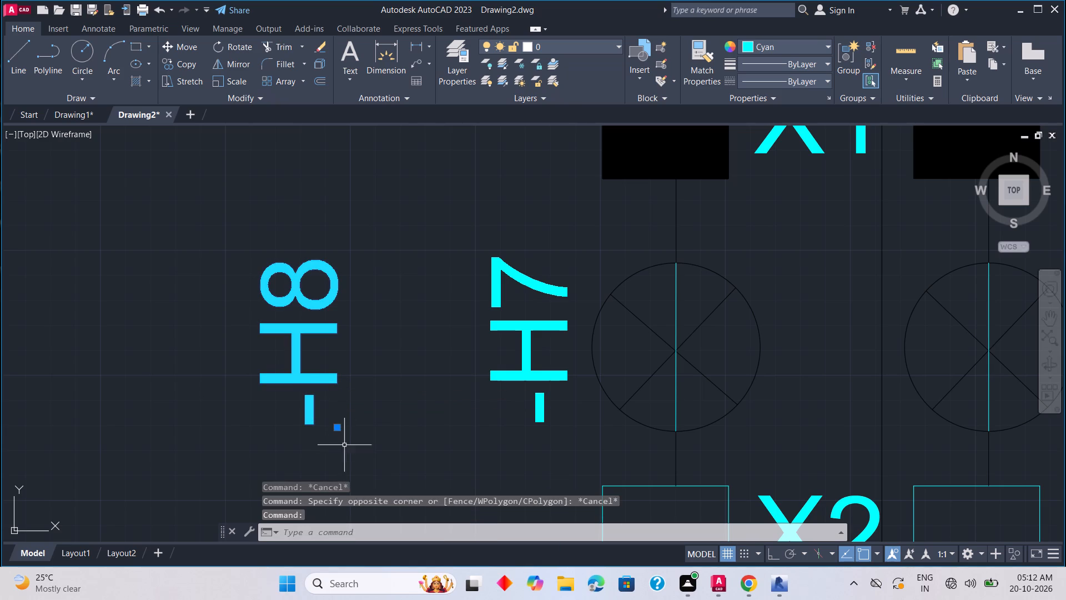
{"action": "left_click", "coordinate": [338, 427]}
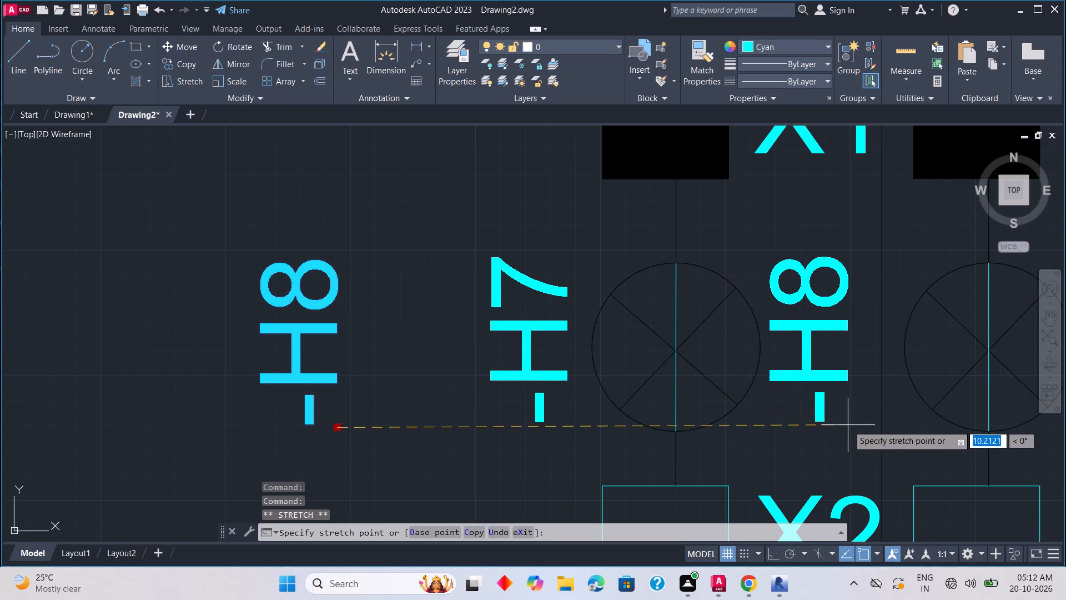
{"action": "left_click", "coordinate": [853, 431]}
{"action": "key", "text": "Escape"}
With Ortho on, draw a horizontal line about 8.15 units long to the right from the cyan wire's end at the upper N terminal.
{"action": "scroll", "coordinate": [705, 447], "scroll_direction": "down", "scroll_amount": 3}
{"action": "middle_click_drag", "start_coordinate": [711, 433], "coordinate": [280, 421]}
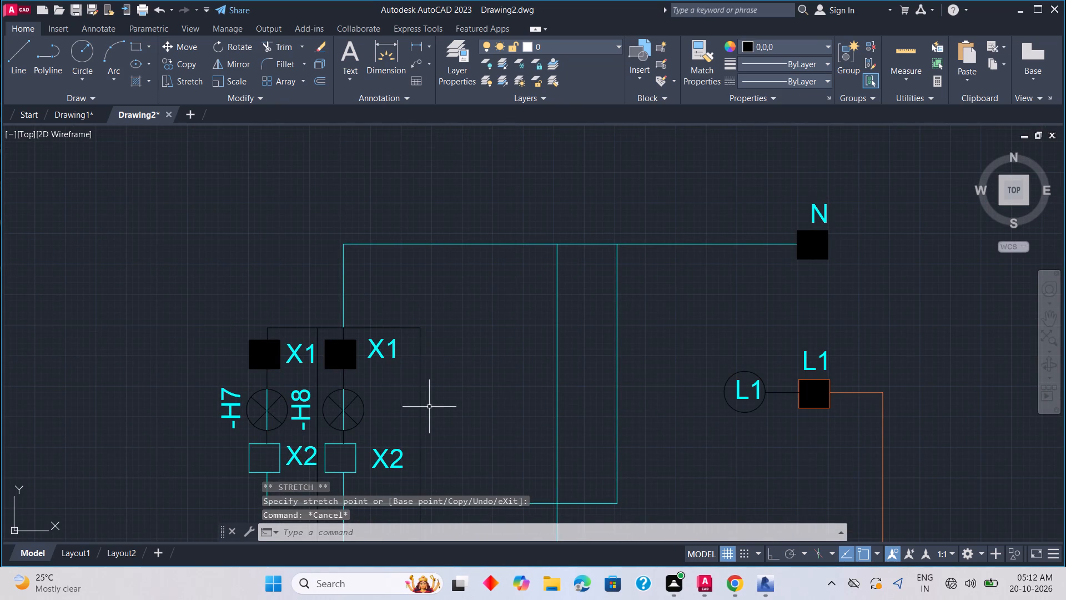
{"action": "scroll", "coordinate": [434, 412], "scroll_direction": "down", "scroll_amount": 1}
{"action": "middle_click_drag", "start_coordinate": [617, 364], "coordinate": [439, 394]}
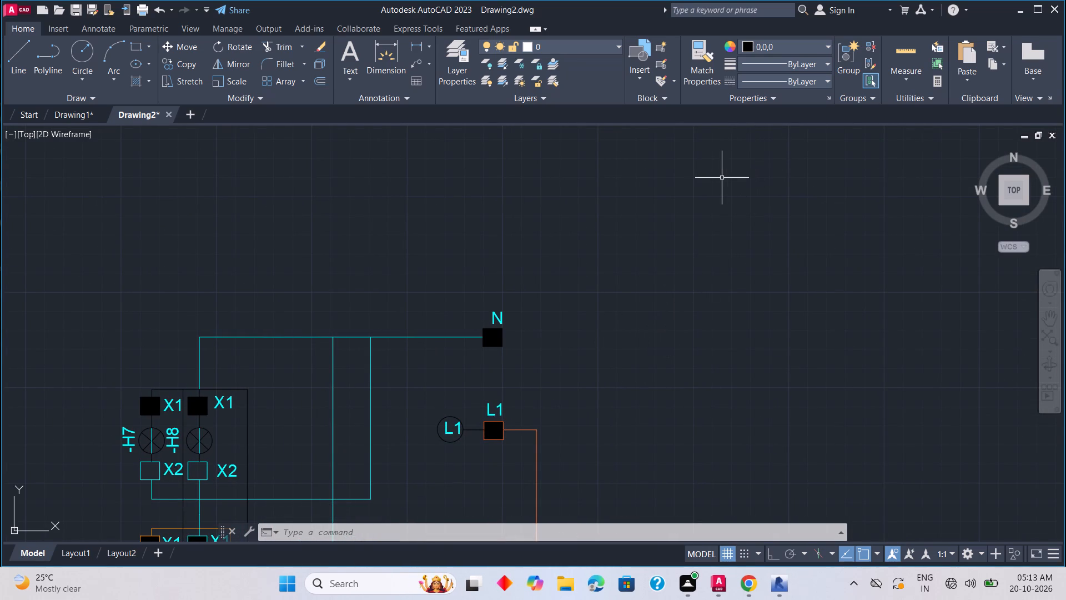
{"action": "type", "text": "L"}
{"action": "key", "text": "space"}
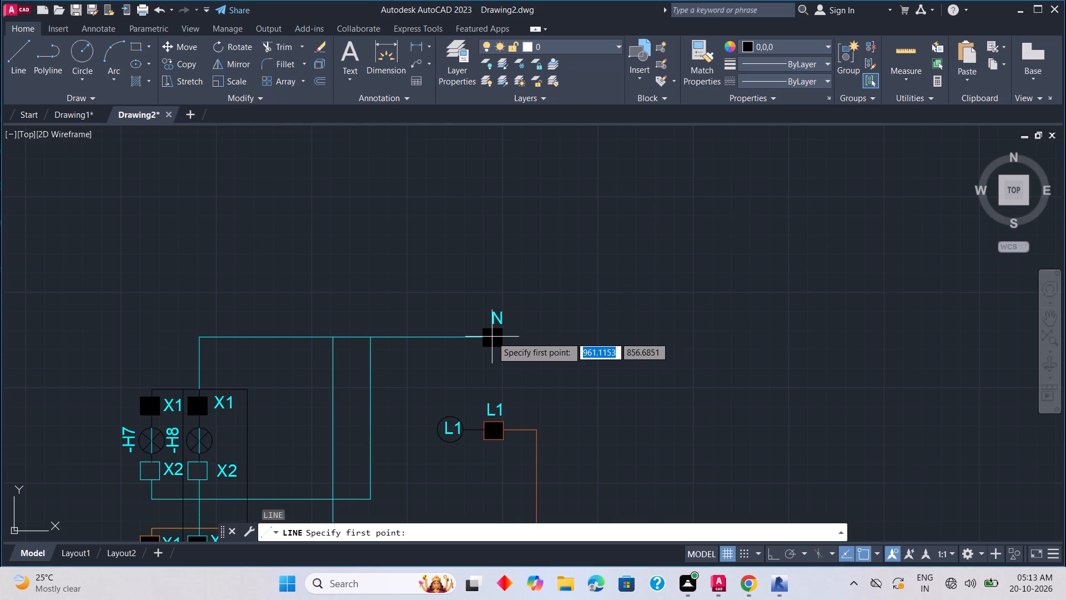
{"action": "left_click", "coordinate": [487, 338]}
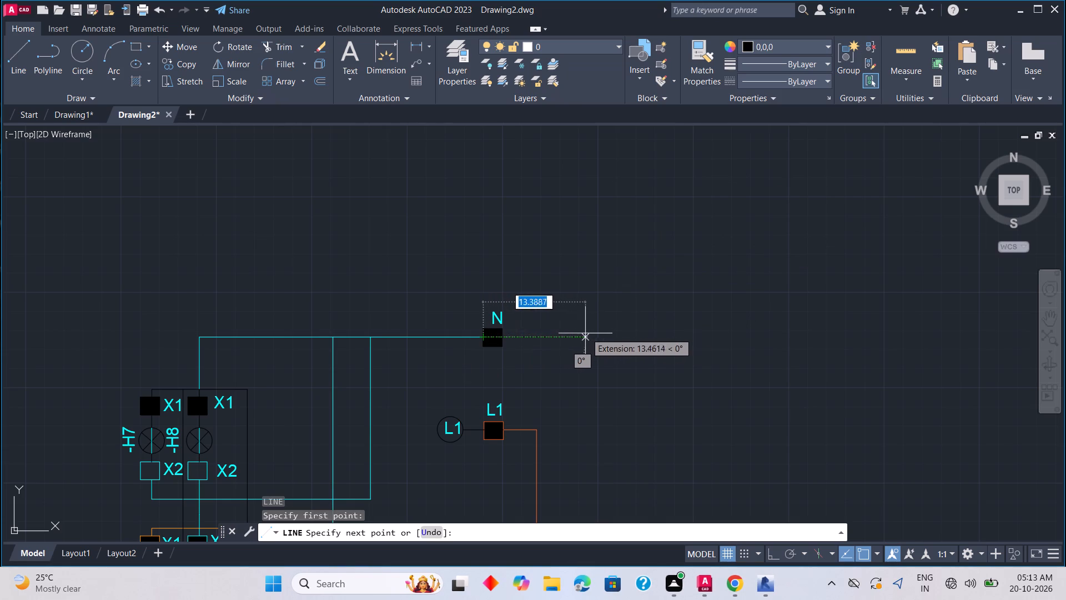
{"action": "left_click", "coordinate": [768, 553]}
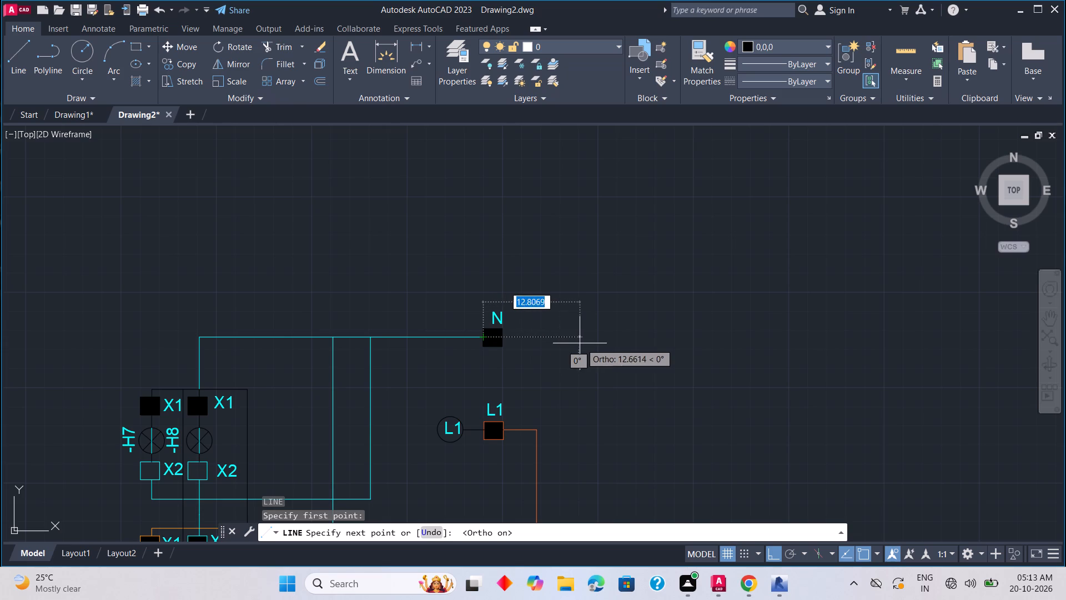
{"action": "left_click", "coordinate": [545, 342]}
{"action": "key", "text": "Escape"}
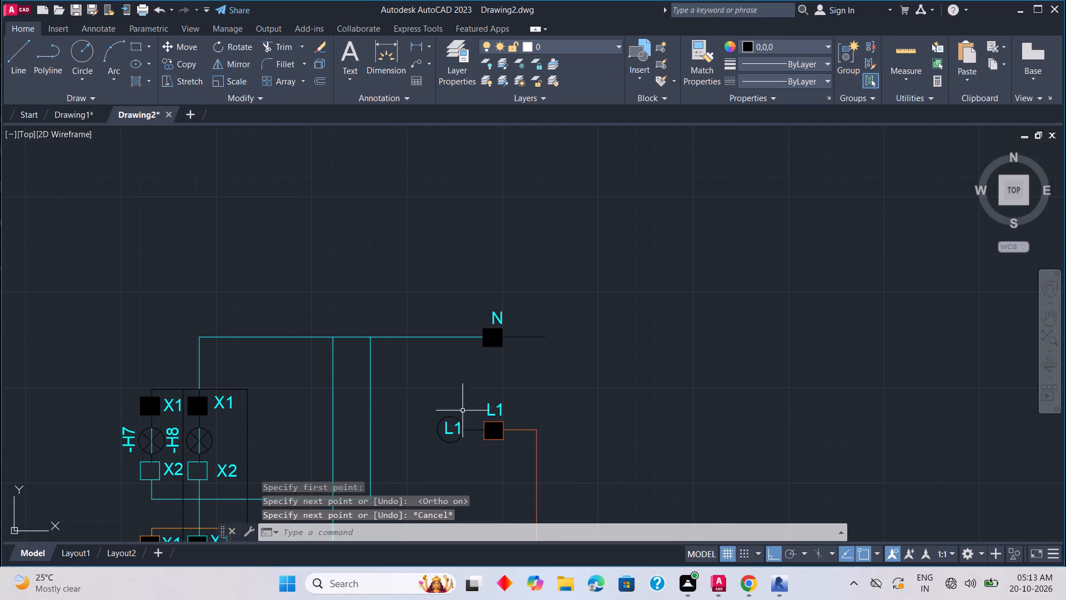
With Ortho off, copy the -H8 lamp's circle to the free end of the line drawn from the upper N terminal.
{"action": "scroll", "coordinate": [217, 444], "scroll_direction": "up", "scroll_amount": 2}
{"action": "left_click", "coordinate": [205, 441]}
{"action": "right_click", "coordinate": [331, 449]}
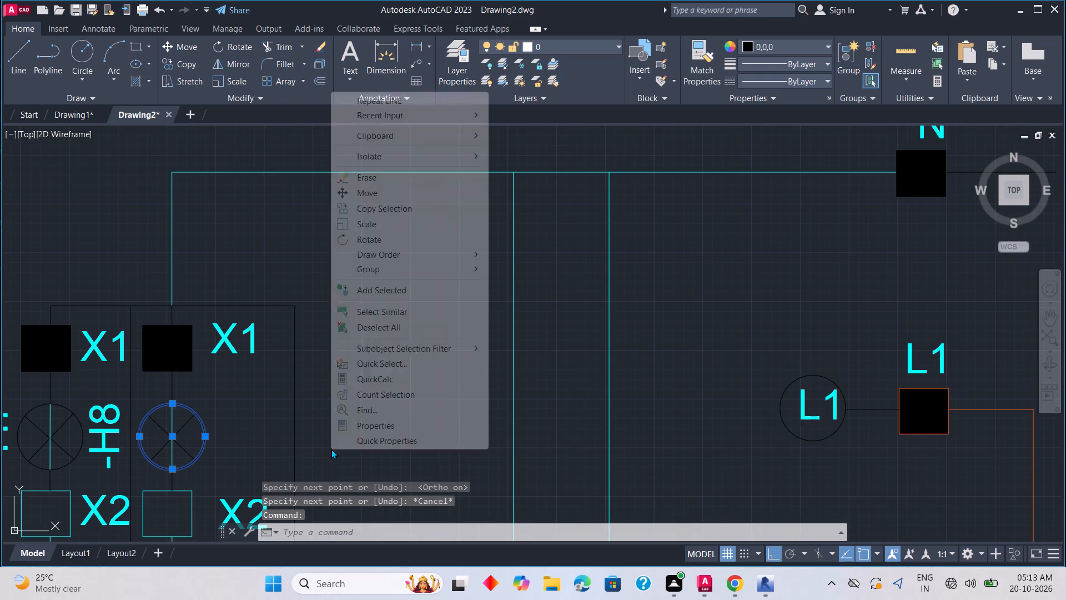
{"action": "left_click", "coordinate": [423, 214]}
{"action": "left_click", "coordinate": [173, 406]}
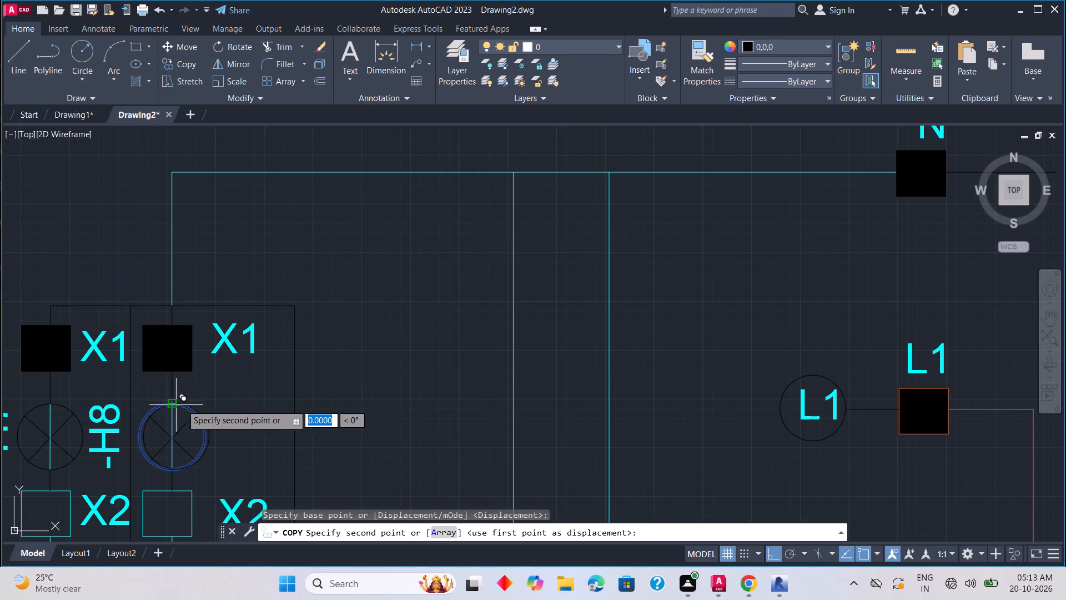
{"action": "middle_click_drag", "start_coordinate": [591, 297], "coordinate": [490, 389]}
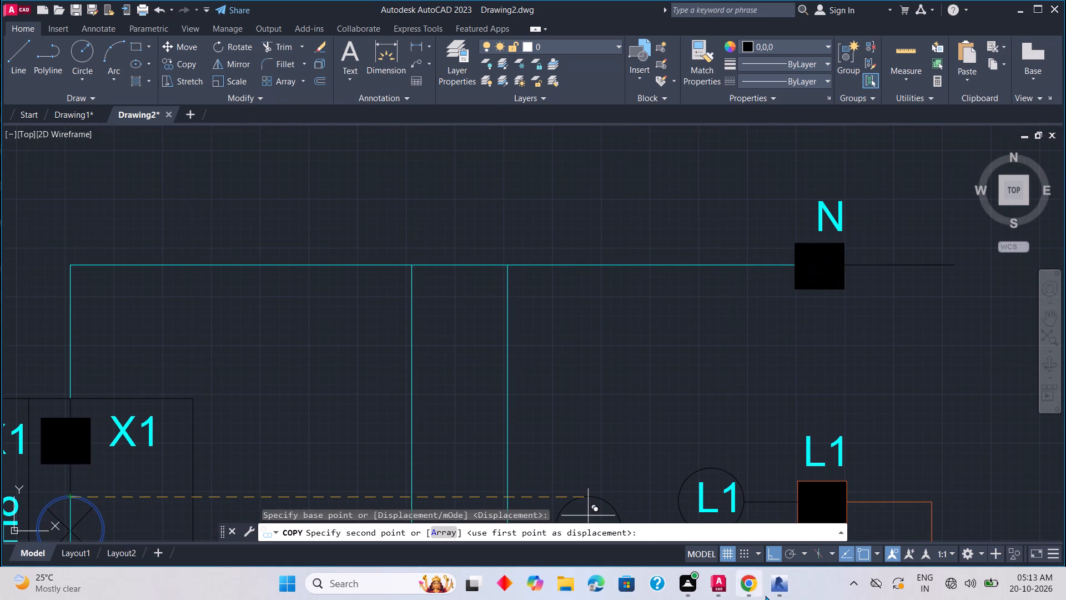
{"action": "left_click", "coordinate": [774, 559]}
{"action": "middle_click_drag", "start_coordinate": [844, 321], "coordinate": [580, 488]}
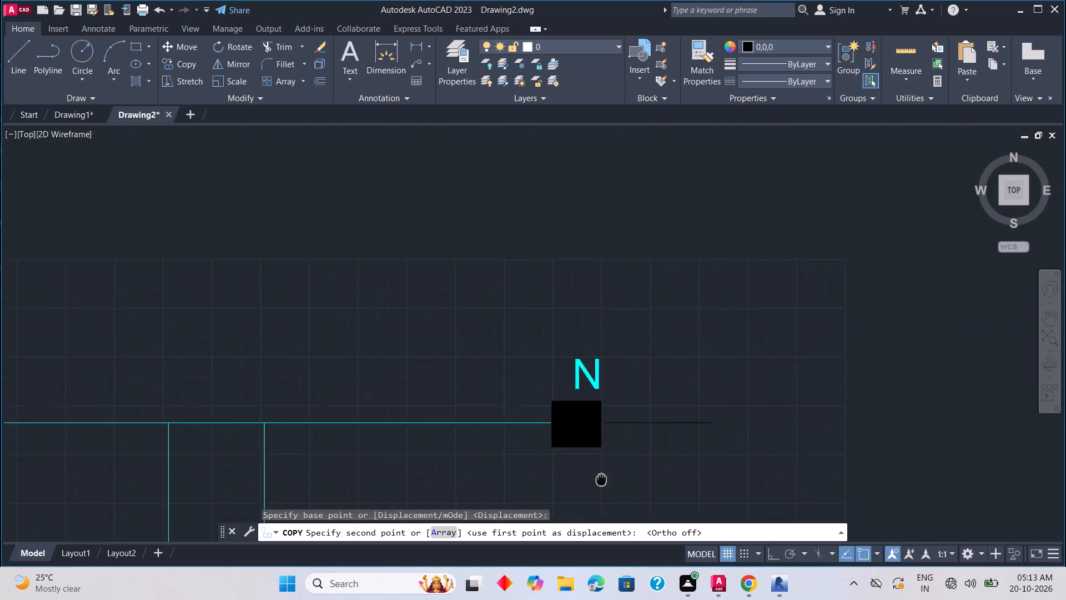
{"action": "middle_click_drag", "start_coordinate": [580, 488], "coordinate": [481, 528]}
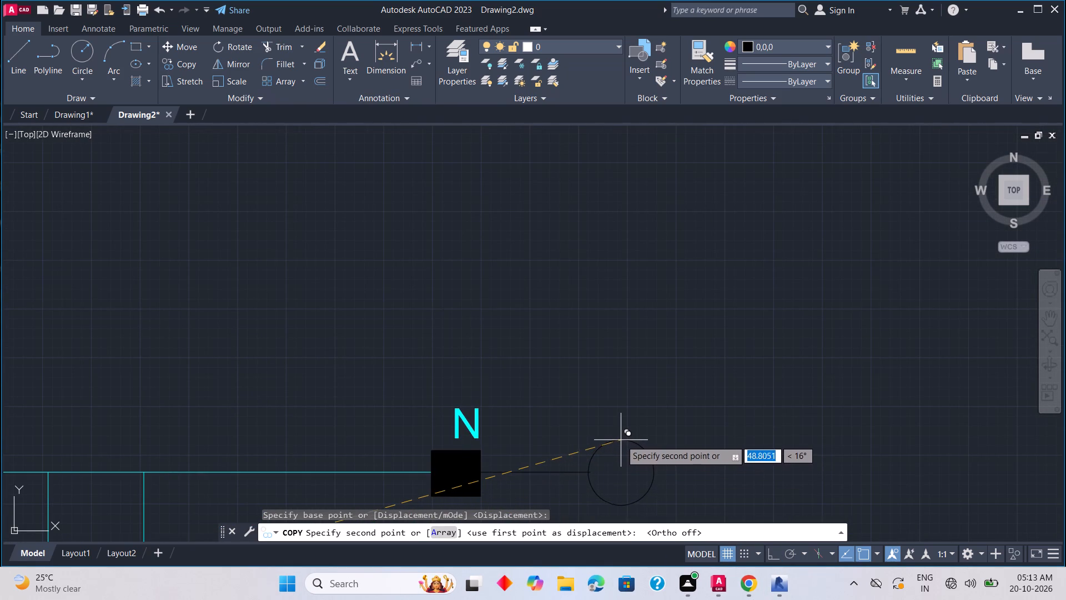
{"action": "left_click", "coordinate": [622, 438]}
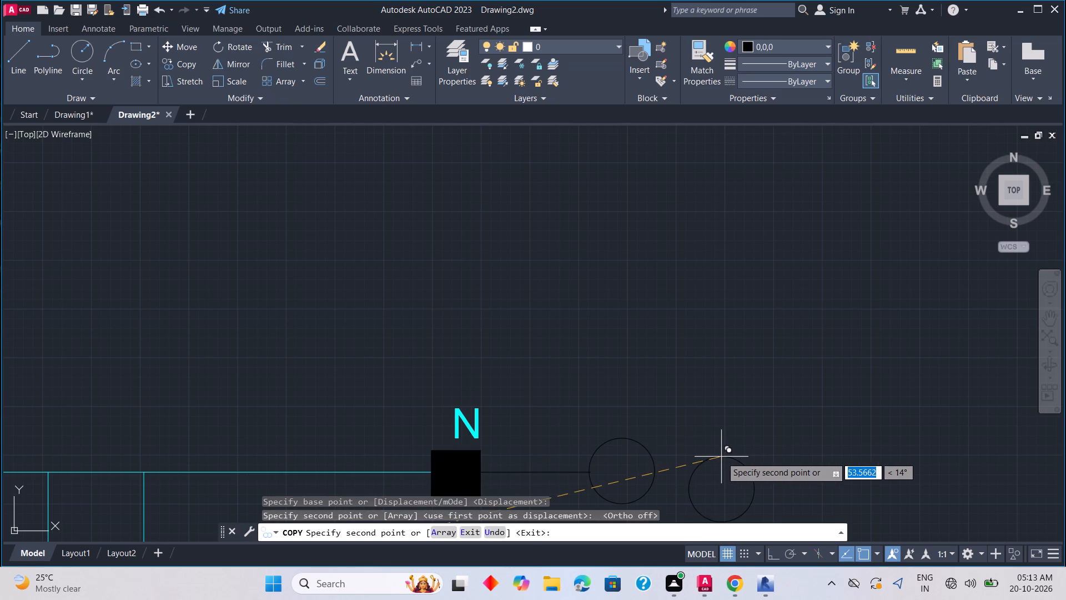
{"action": "key", "text": "Escape"}
Copy the N label above the upper terminal into the centre of the new circle.
{"action": "scroll", "coordinate": [721, 457], "scroll_direction": "down", "scroll_amount": 3}
{"action": "middle_click_drag", "start_coordinate": [742, 468], "coordinate": [614, 409]}
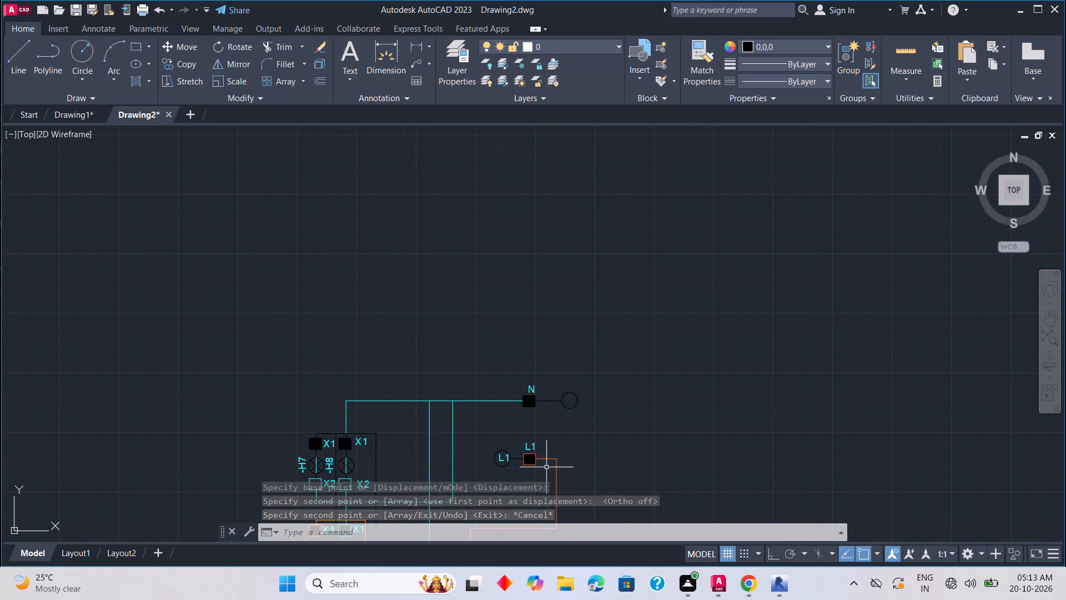
{"action": "scroll", "coordinate": [547, 459], "scroll_direction": "up", "scroll_amount": 3}
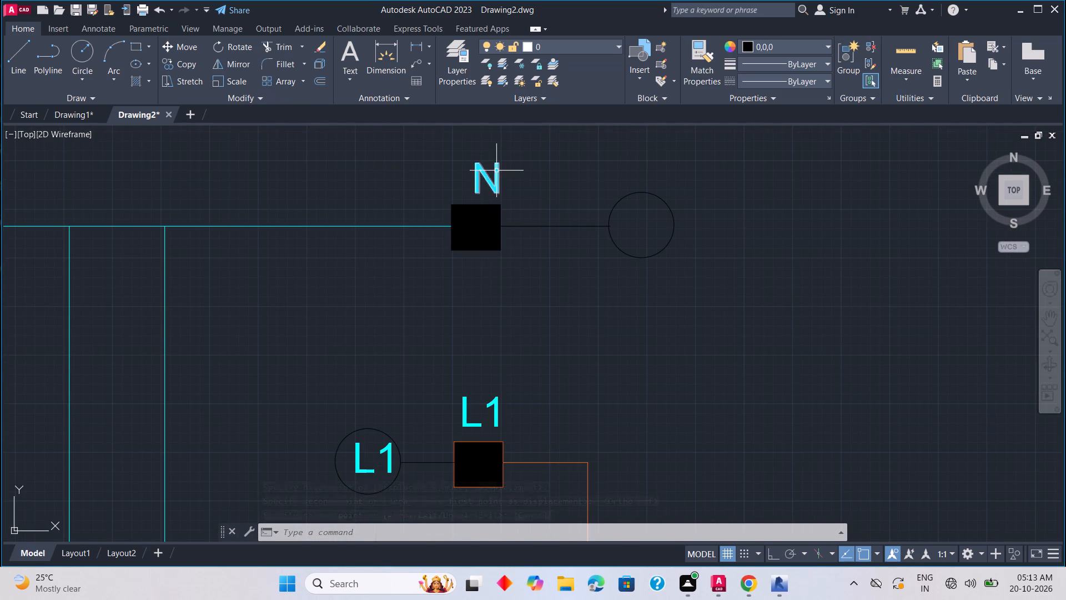
{"action": "left_click", "coordinate": [496, 170]}
{"action": "right_click", "coordinate": [545, 200]}
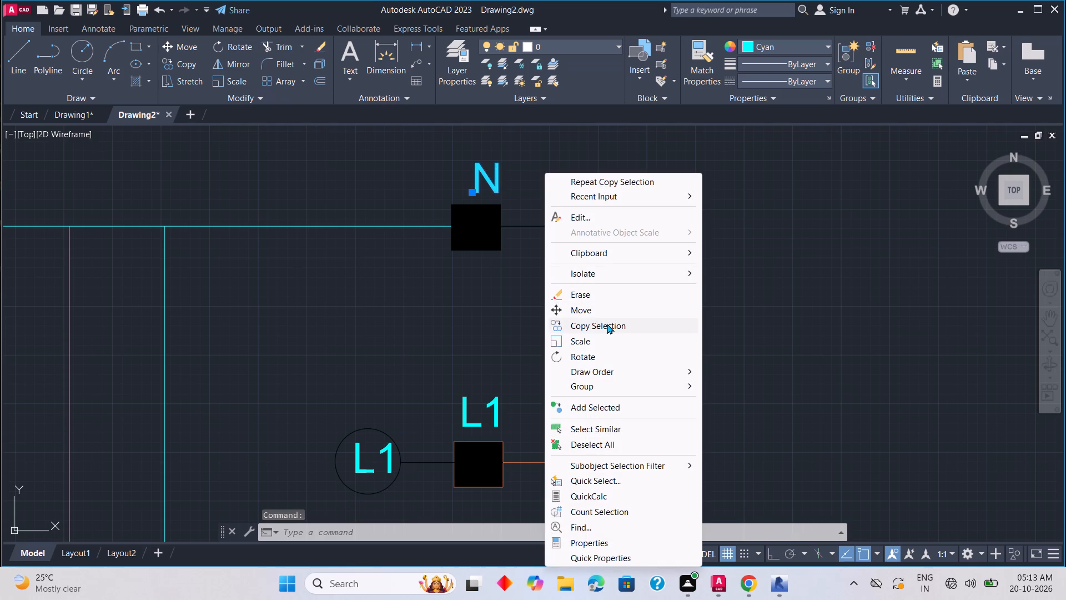
{"action": "left_click", "coordinate": [607, 324]}
{"action": "left_click", "coordinate": [475, 181]}
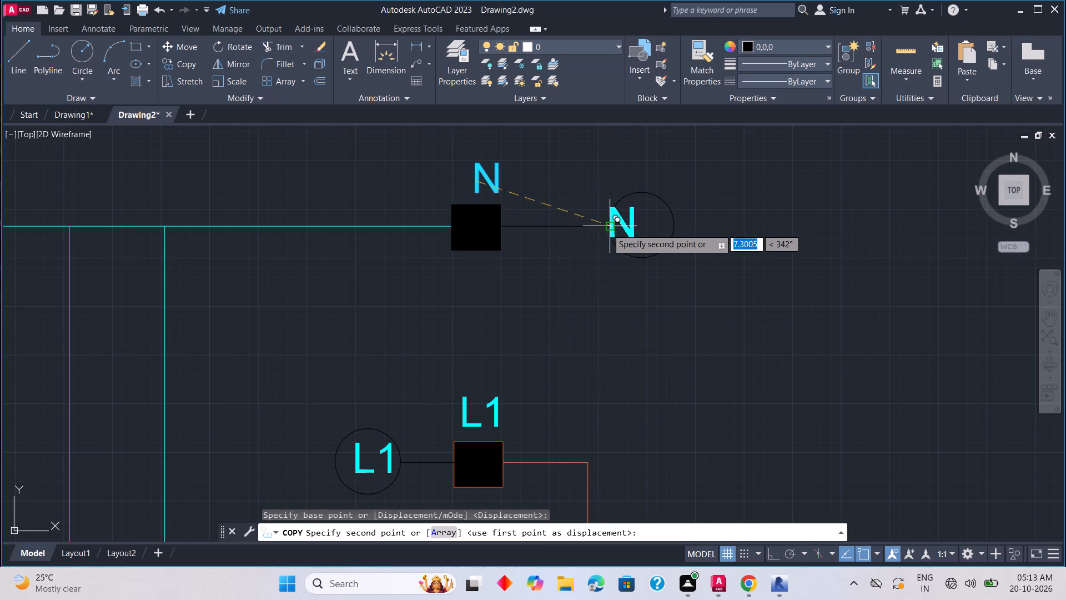
{"action": "left_click", "coordinate": [628, 227]}
{"action": "key", "text": "grave"}
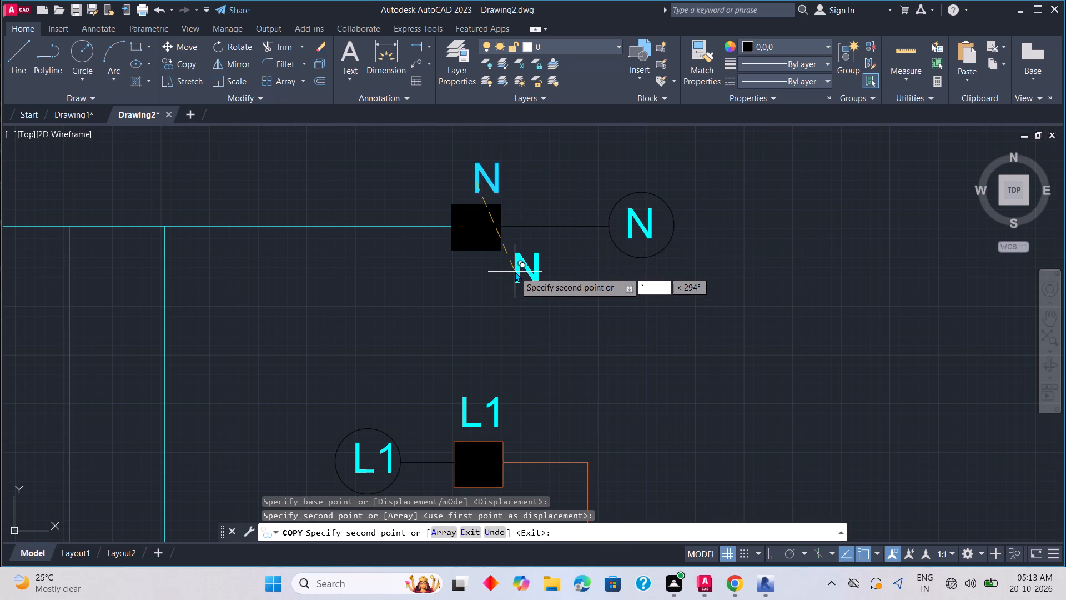
{"action": "key", "text": "Escape"}
{"action": "key", "text": "Escape"}
{"action": "key", "text": "Escape"}
Move the N label above the upper terminal slightly left so it sits over the black square.
{"action": "left_click", "coordinate": [495, 185]}
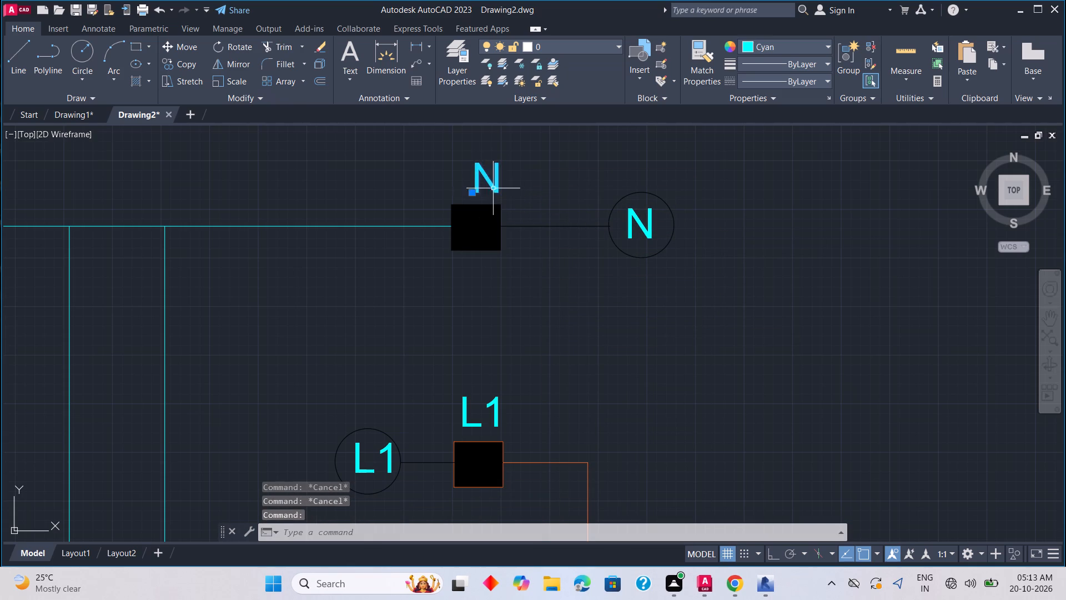
{"action": "left_click", "coordinate": [474, 195]}
{"action": "left_click", "coordinate": [456, 197]}
{"action": "key", "text": "Escape"}
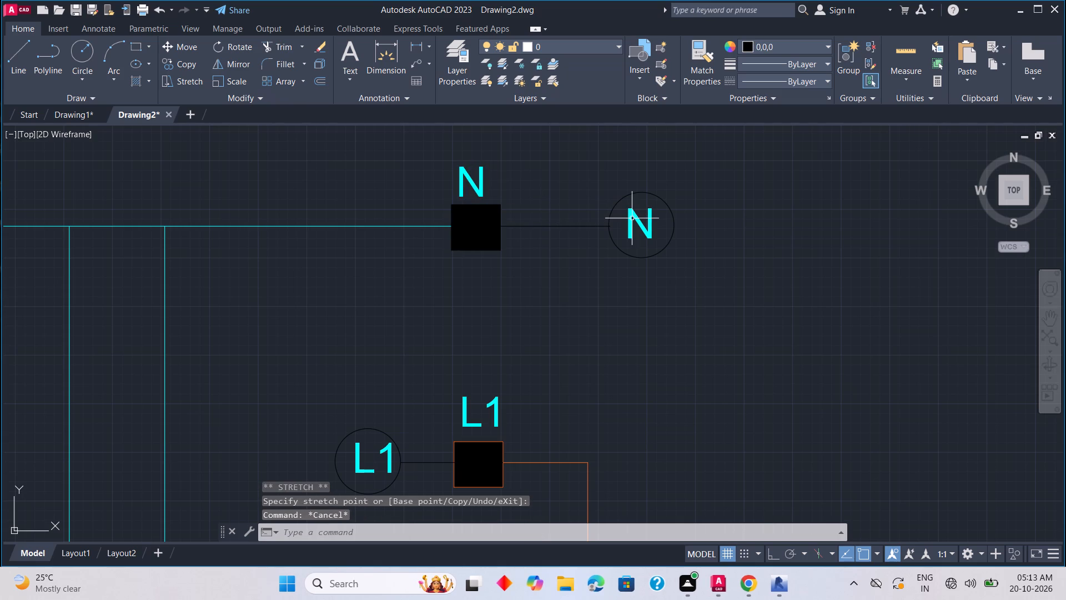
Change the colour of the N label inside the upper circle to black (0,0,0).
{"action": "double_click", "coordinate": [633, 218]}
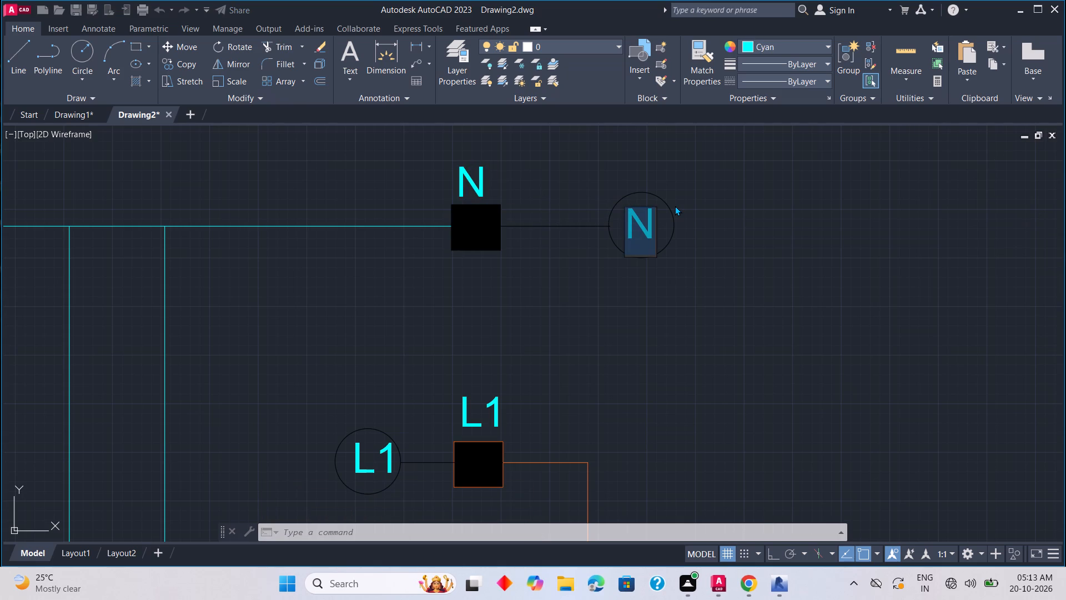
{"action": "key", "text": "Escape"}
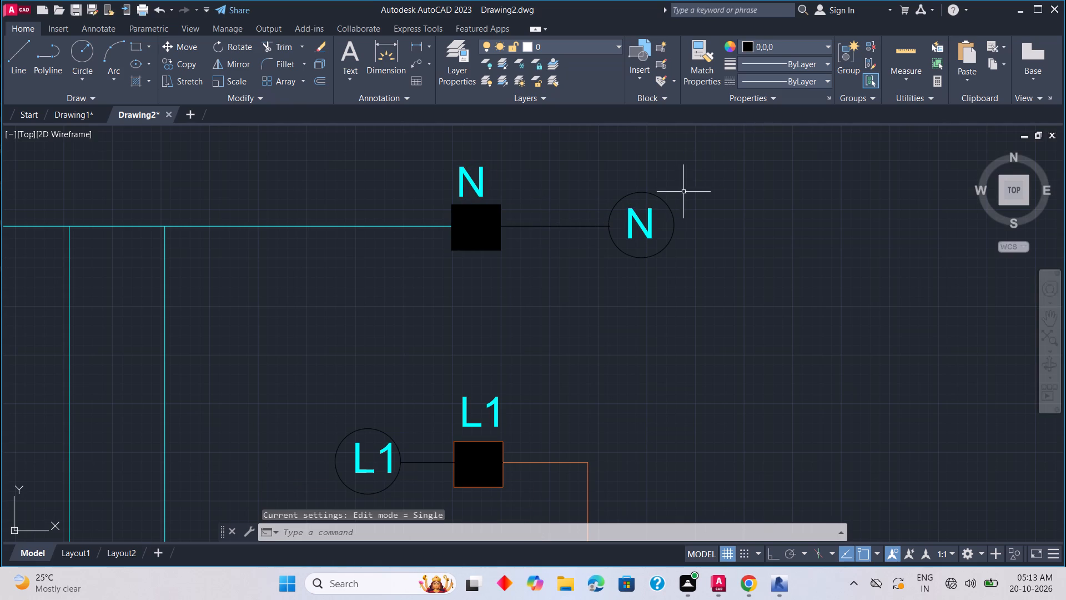
{"action": "left_click", "coordinate": [652, 213]}
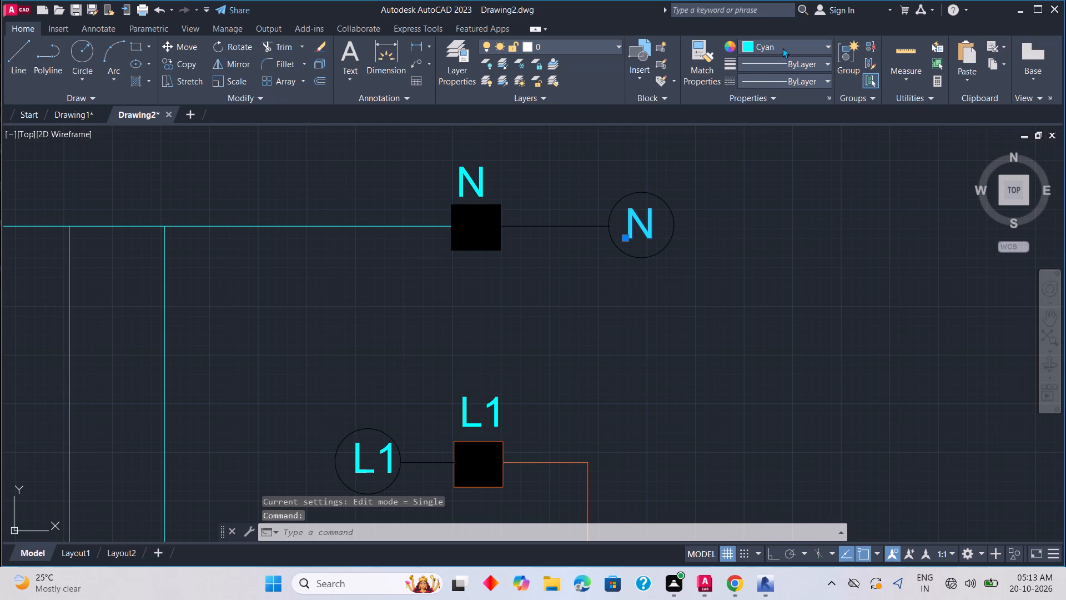
{"action": "left_click", "coordinate": [782, 48]}
{"action": "left_click", "coordinate": [743, 89]}
{"action": "key", "text": "Escape"}
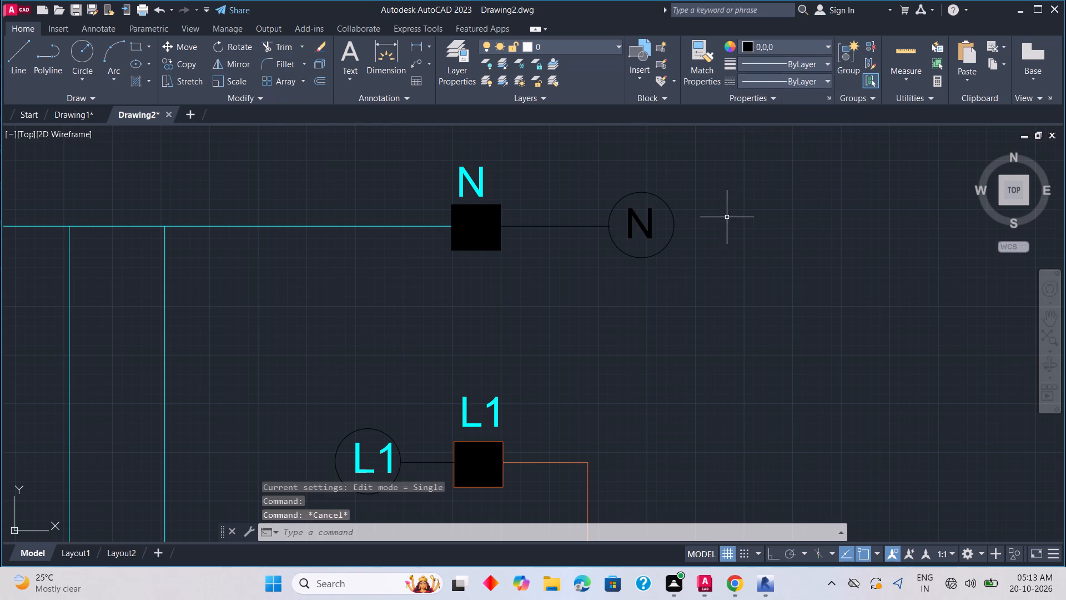
Change the colour of the N label inside the circle at the bottom of the schematic to black (0,0,0).
{"action": "scroll", "coordinate": [617, 351], "scroll_direction": "down", "scroll_amount": 2}
{"action": "middle_click_drag", "start_coordinate": [569, 400], "coordinate": [611, 163]}
{"action": "scroll", "coordinate": [574, 379], "scroll_direction": "down", "scroll_amount": 1}
{"action": "scroll", "coordinate": [577, 260], "scroll_direction": "down", "scroll_amount": 3}
{"action": "middle_click_drag", "start_coordinate": [529, 440], "coordinate": [495, 370]}
{"action": "scroll", "coordinate": [567, 350], "scroll_direction": "up", "scroll_amount": 5}
{"action": "left_click", "coordinate": [348, 393]}
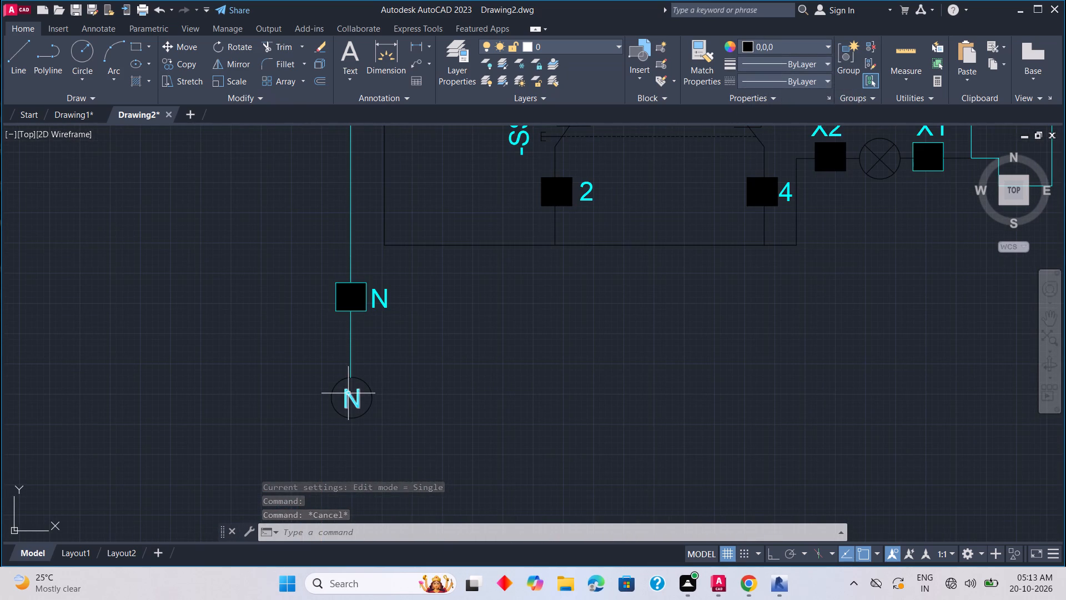
{"action": "left_click", "coordinate": [751, 40]}
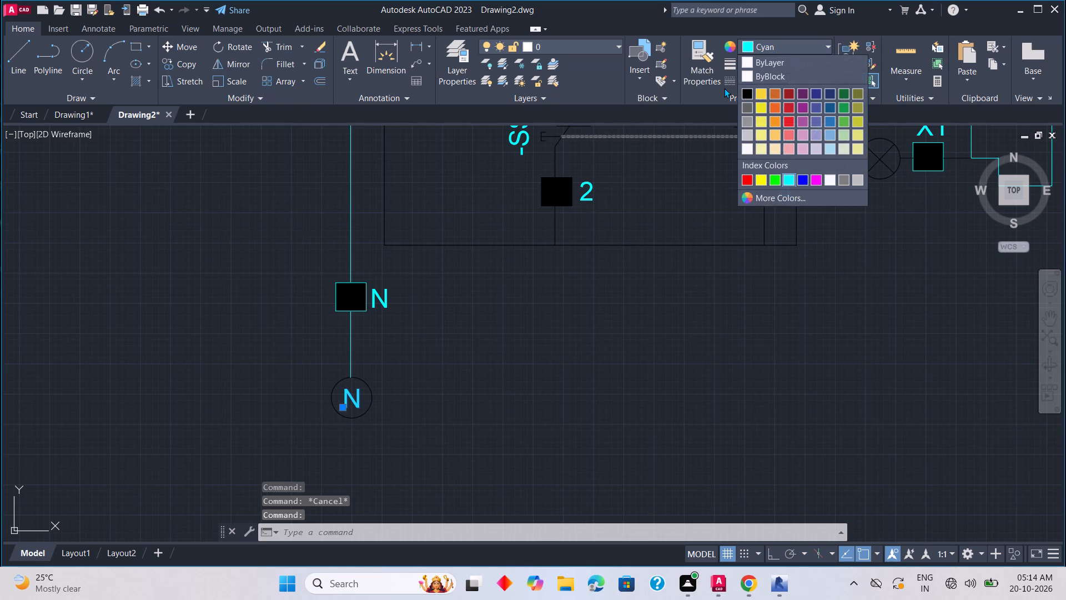
{"action": "left_click", "coordinate": [747, 89]}
{"action": "key", "text": "Escape"}
Examine the whole schematic, checking the wiring and labels around the -KM1 to -KM4 contactor groups.
{"action": "scroll", "coordinate": [611, 293], "scroll_direction": "down", "scroll_amount": 1}
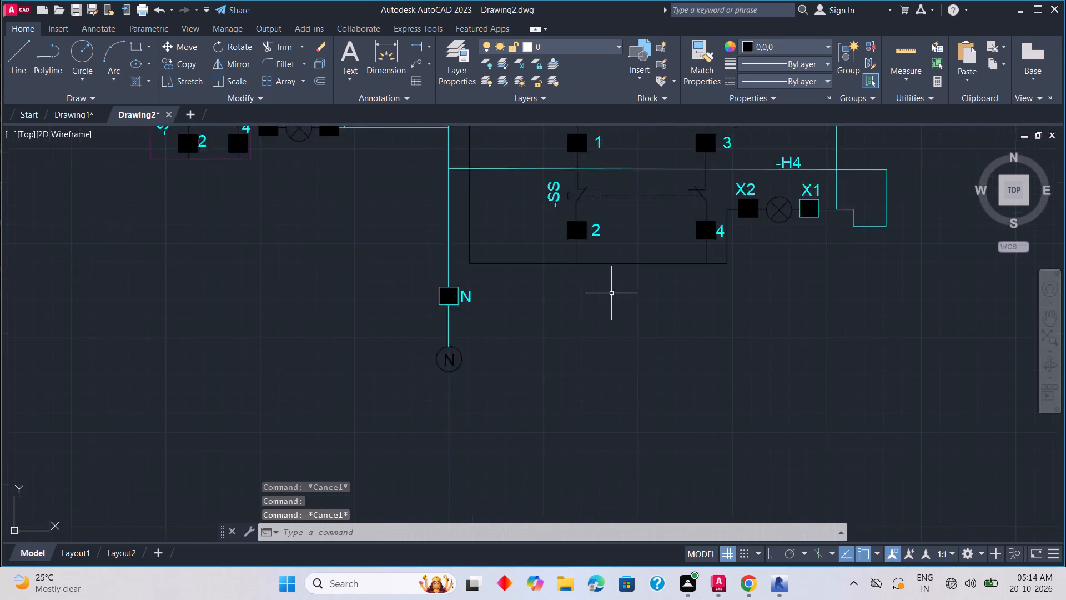
{"action": "scroll", "coordinate": [611, 293], "scroll_direction": "down", "scroll_amount": 1}
{"action": "middle_click_drag", "start_coordinate": [617, 287], "coordinate": [451, 343]}
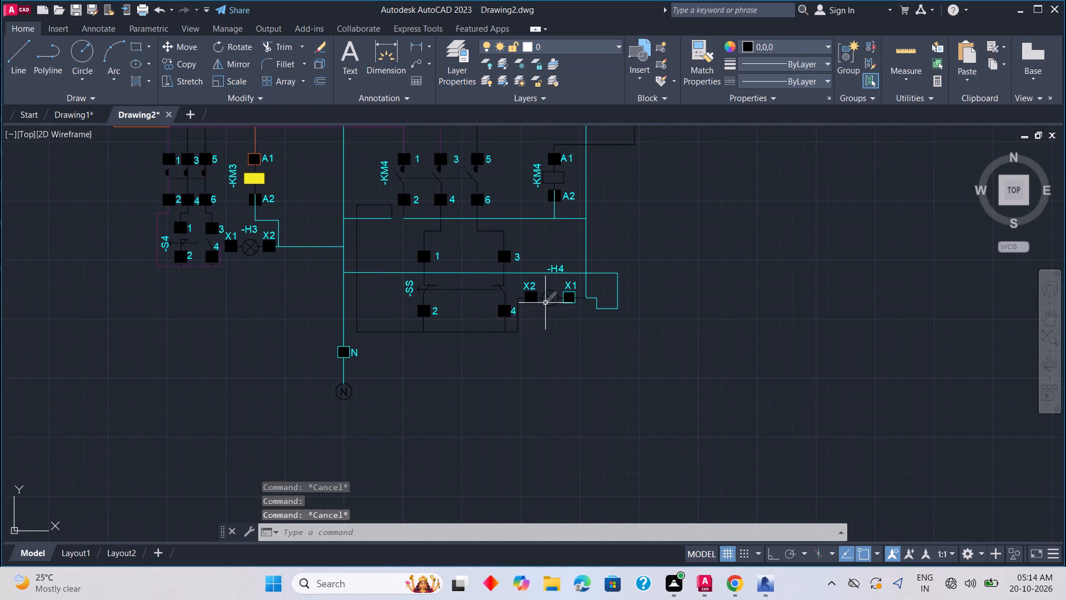
{"action": "middle_click_drag", "start_coordinate": [546, 303], "coordinate": [533, 349]}
{"action": "middle_click_drag", "start_coordinate": [592, 233], "coordinate": [608, 331]}
{"action": "scroll", "coordinate": [606, 333], "scroll_direction": "down", "scroll_amount": 2}
{"action": "middle_click_drag", "start_coordinate": [607, 326], "coordinate": [592, 365]}
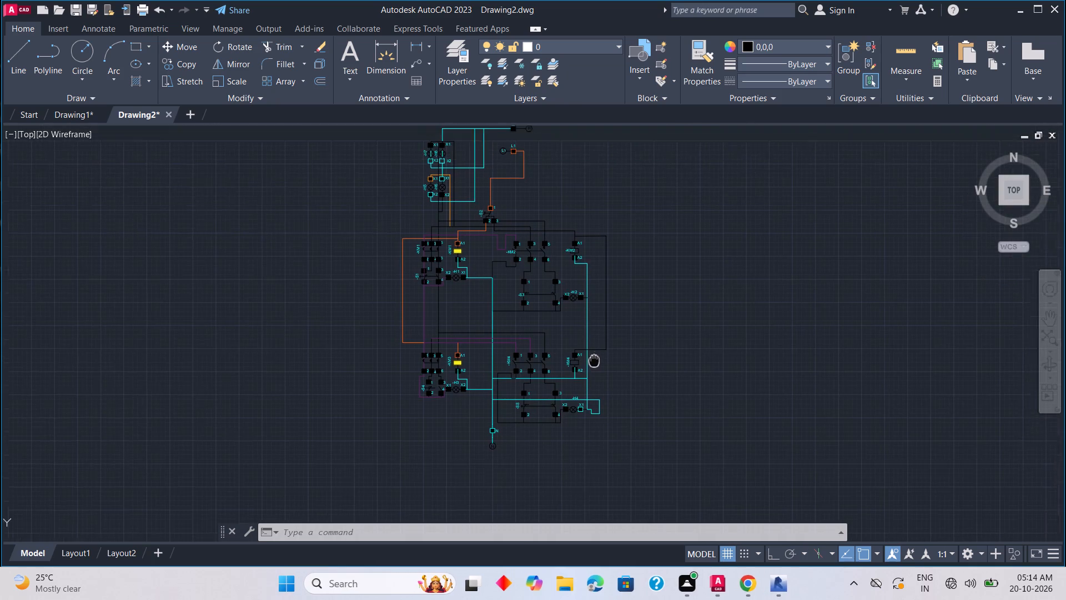
{"action": "middle_click_drag", "start_coordinate": [592, 365], "coordinate": [589, 372]}
{"action": "scroll", "coordinate": [590, 348], "scroll_direction": "up", "scroll_amount": 2}
{"action": "middle_click_drag", "start_coordinate": [240, 278], "coordinate": [391, 412]}
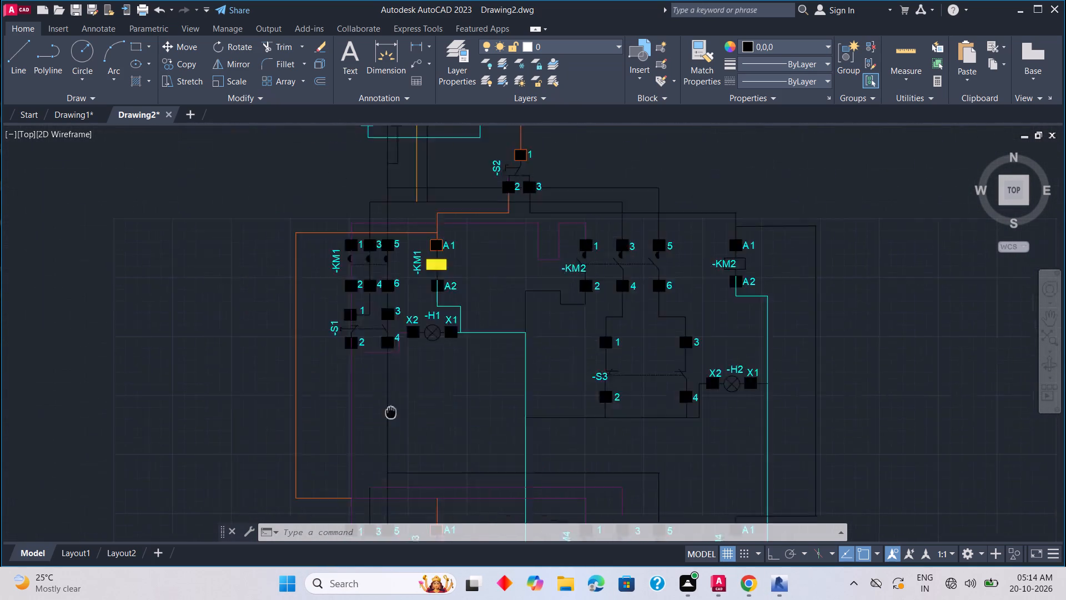
{"action": "middle_click_drag", "start_coordinate": [391, 412], "coordinate": [477, 455]}
{"action": "middle_click_drag", "start_coordinate": [478, 455], "coordinate": [511, 274]}
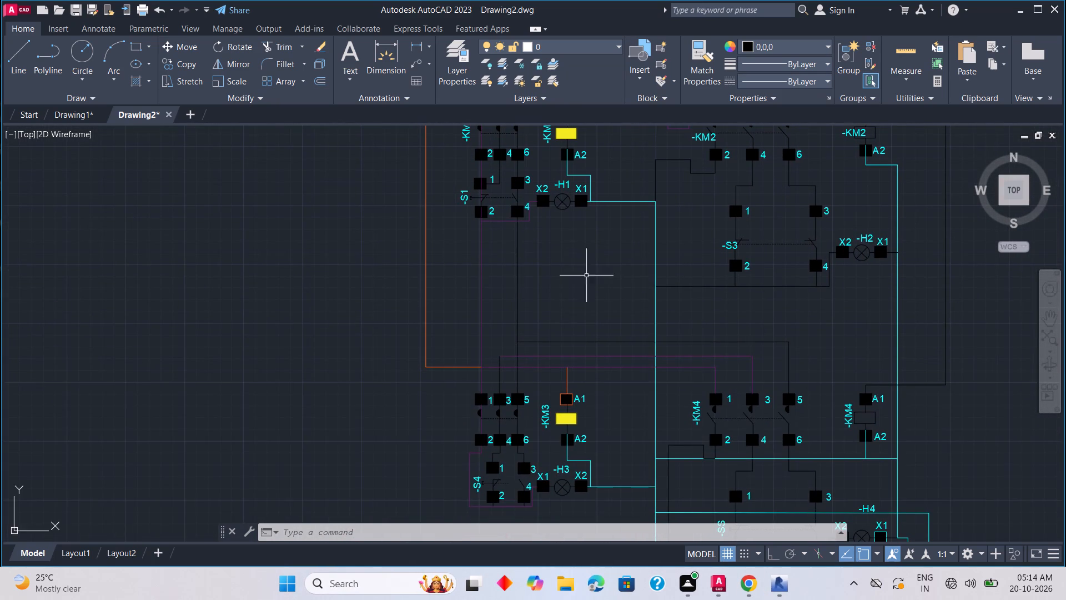
{"action": "scroll", "coordinate": [587, 274], "scroll_direction": "down", "scroll_amount": 1}
{"action": "middle_click_drag", "start_coordinate": [592, 268], "coordinate": [499, 302]}
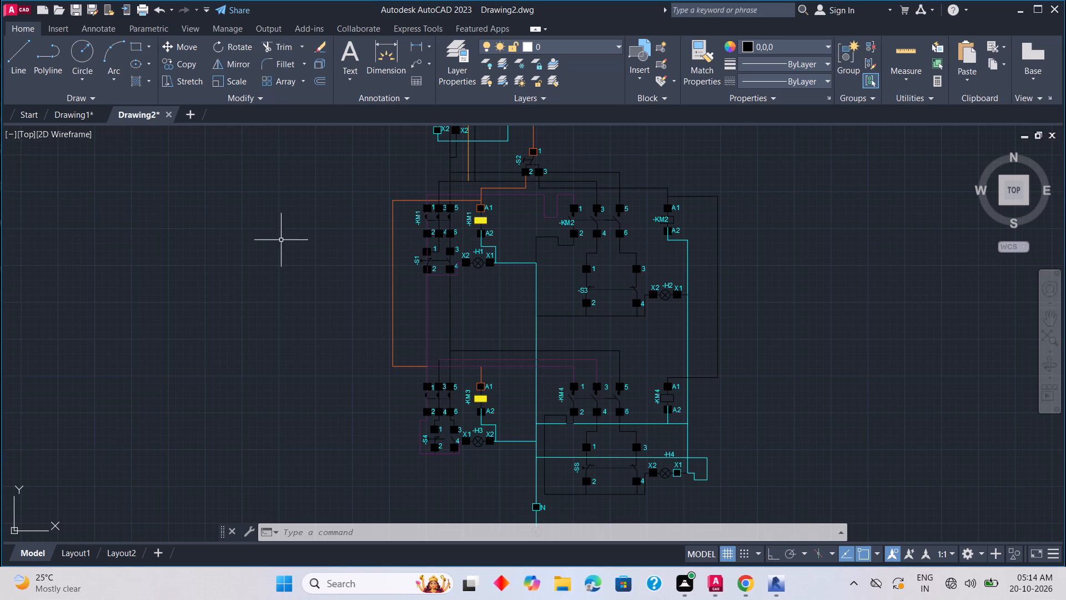
Set the current drawing colour to purple (100,33,101).
{"action": "middle_click_drag", "start_coordinate": [349, 218], "coordinate": [349, 414]}
{"action": "scroll", "coordinate": [438, 392], "scroll_direction": "up", "scroll_amount": 3}
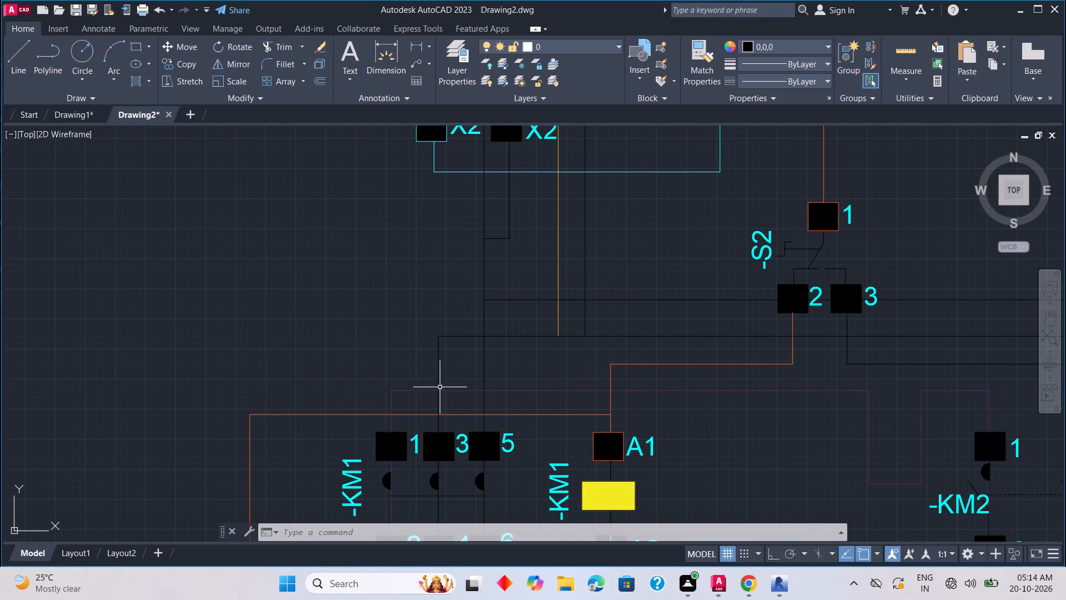
{"action": "left_click", "coordinate": [790, 47]}
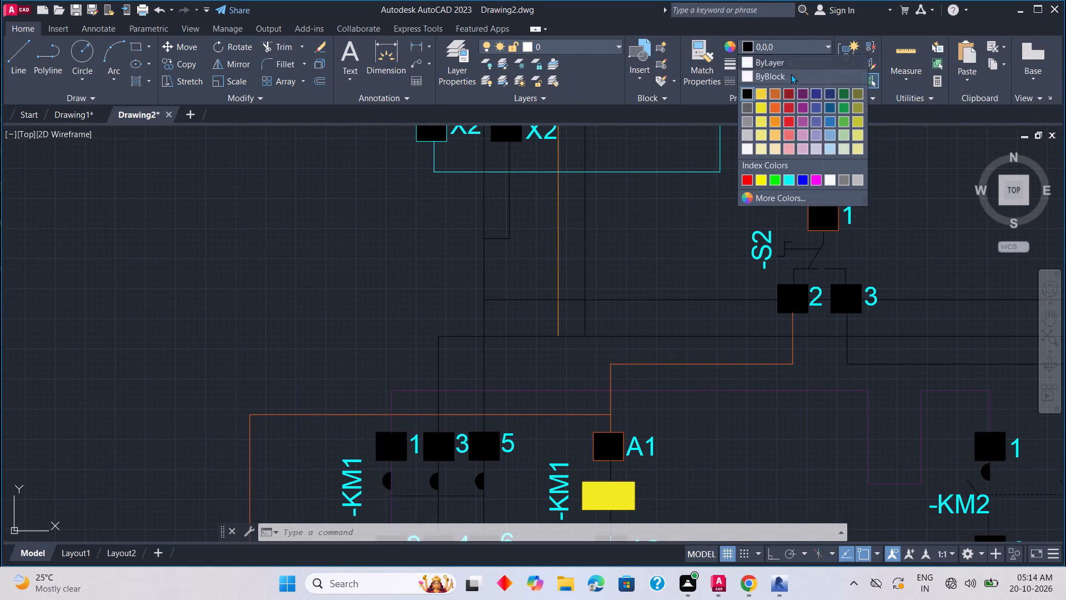
{"action": "left_click", "coordinate": [798, 92]}
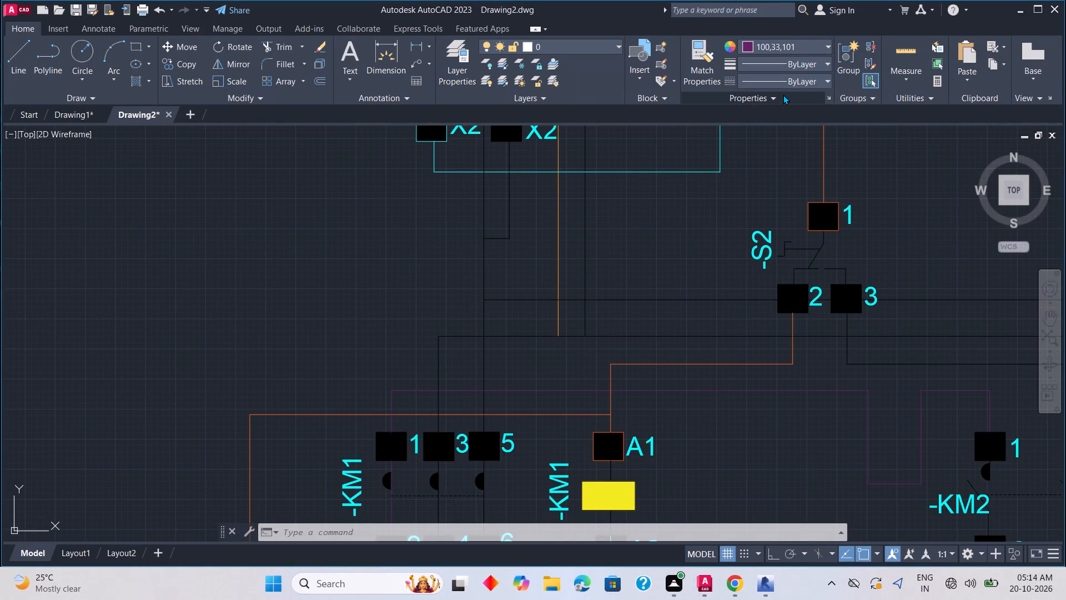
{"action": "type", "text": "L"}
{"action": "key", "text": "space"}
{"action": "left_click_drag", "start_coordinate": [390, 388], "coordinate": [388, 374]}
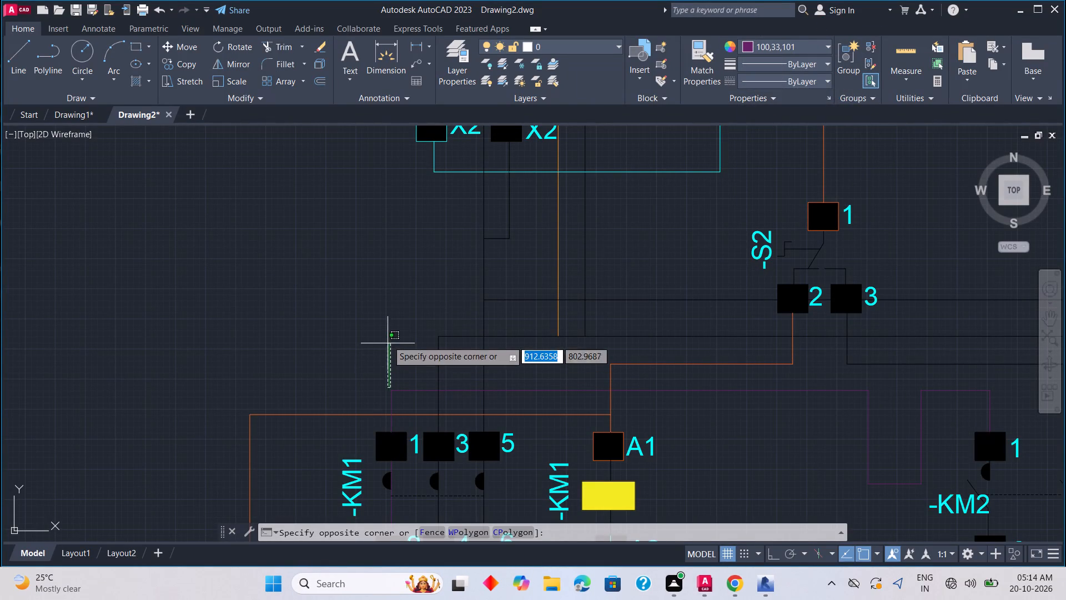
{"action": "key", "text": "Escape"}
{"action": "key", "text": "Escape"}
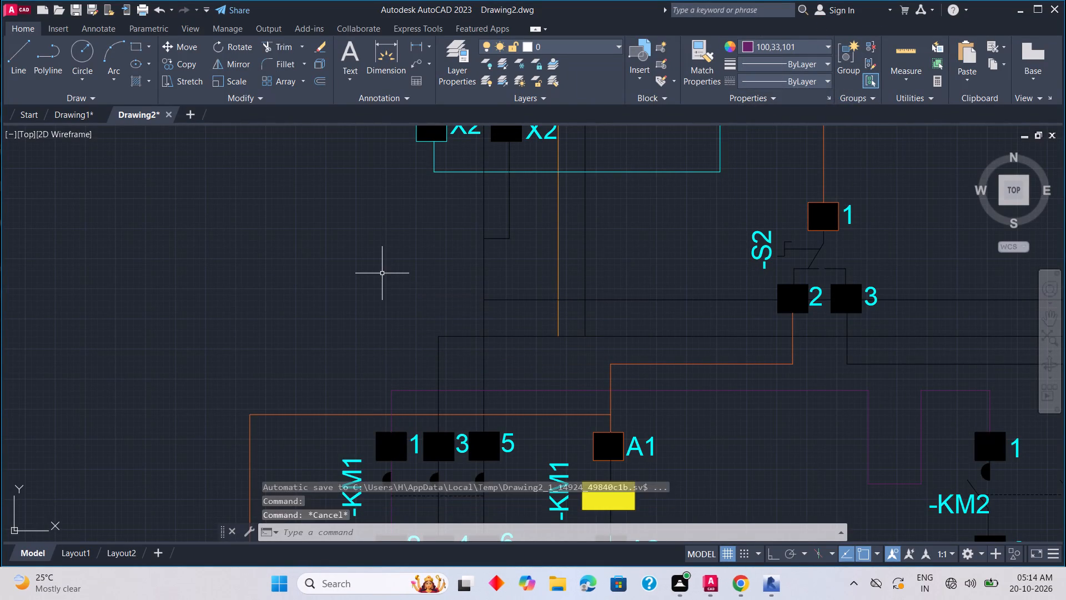
Draw a purple wire from the purple corner above -KM1 terminal 1: about 14 up, 9 left and 9.5 up, with ortho on.
{"action": "type", "text": "L"}
{"action": "key", "text": "space"}
{"action": "left_click_drag", "start_coordinate": [390, 389], "coordinate": [389, 366]}
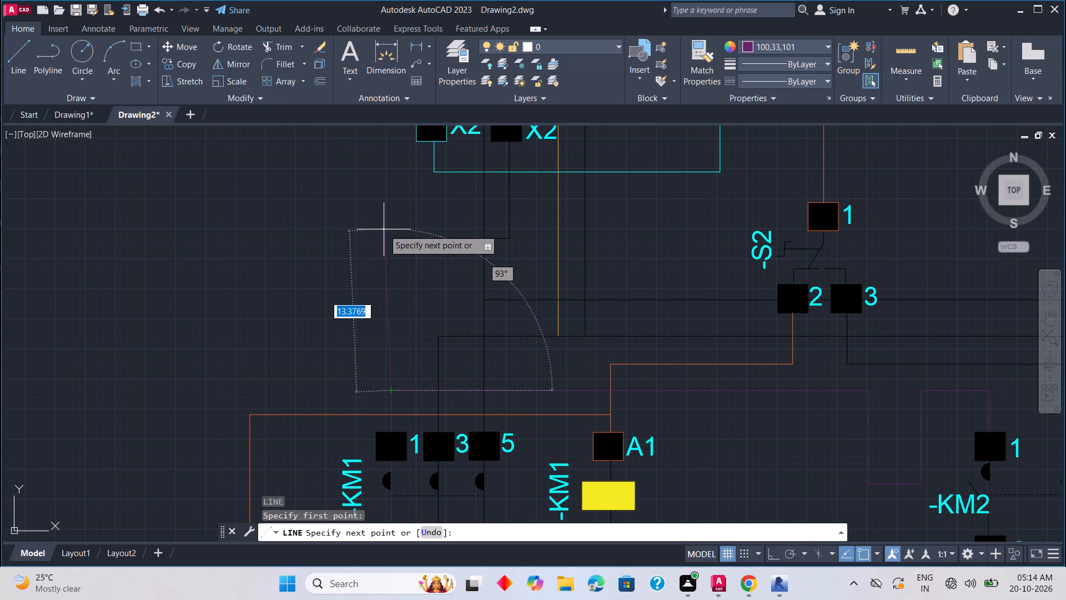
{"action": "middle_click_drag", "start_coordinate": [384, 229], "coordinate": [387, 251]}
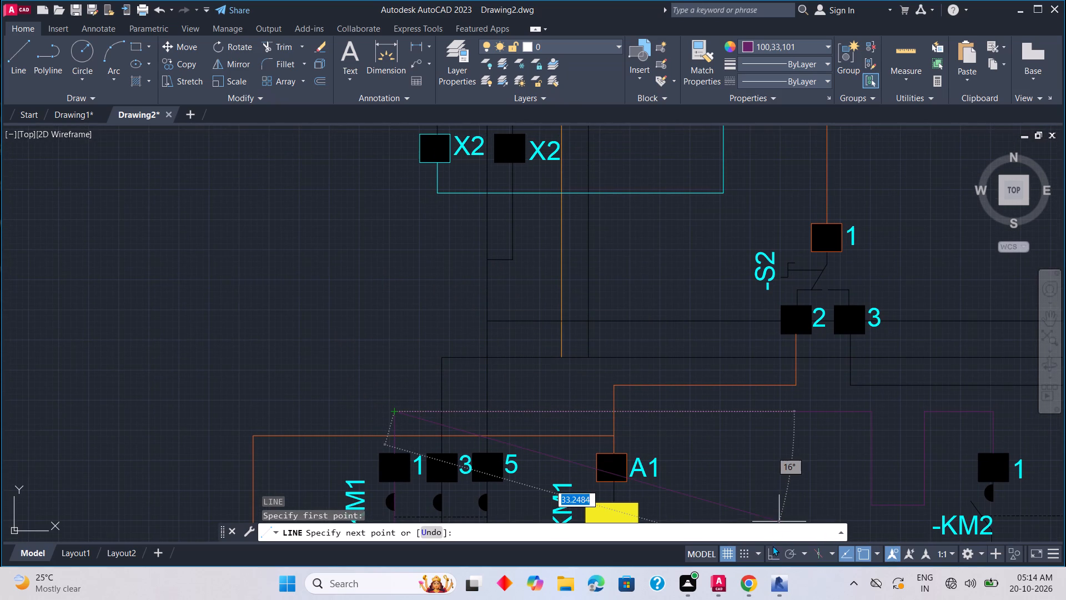
{"action": "left_click", "coordinate": [766, 555]}
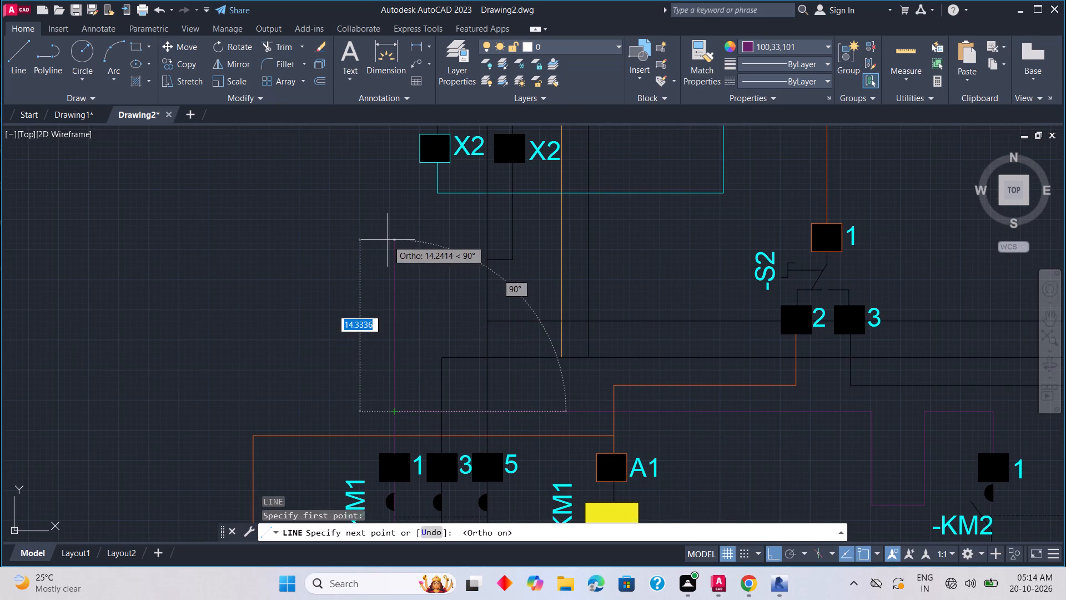
{"action": "left_click", "coordinate": [388, 238]}
{"action": "middle_click_drag", "start_coordinate": [324, 236], "coordinate": [333, 302]}
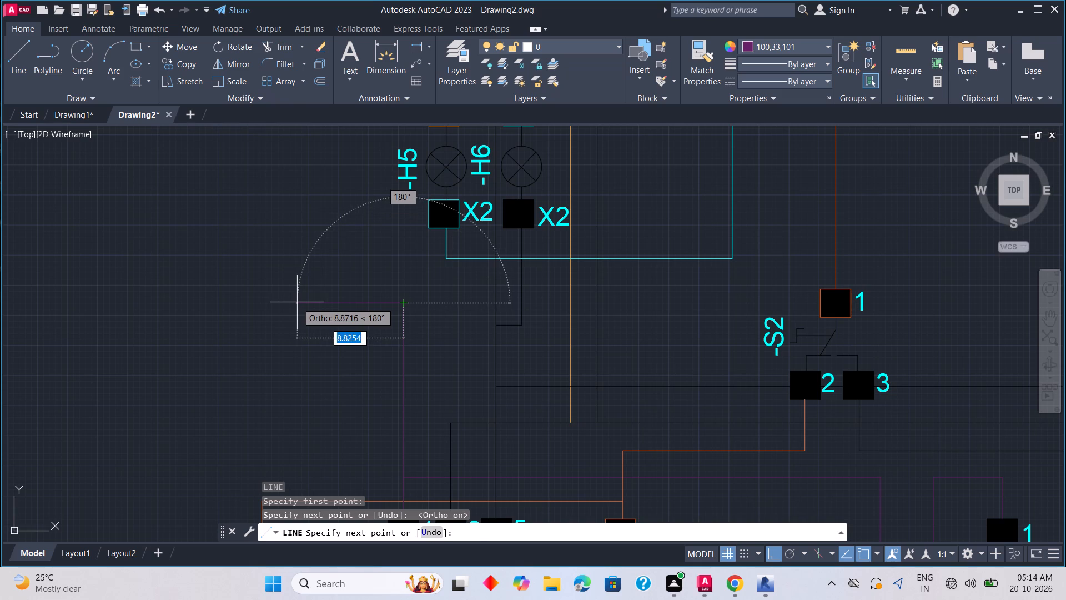
{"action": "left_click", "coordinate": [297, 302]}
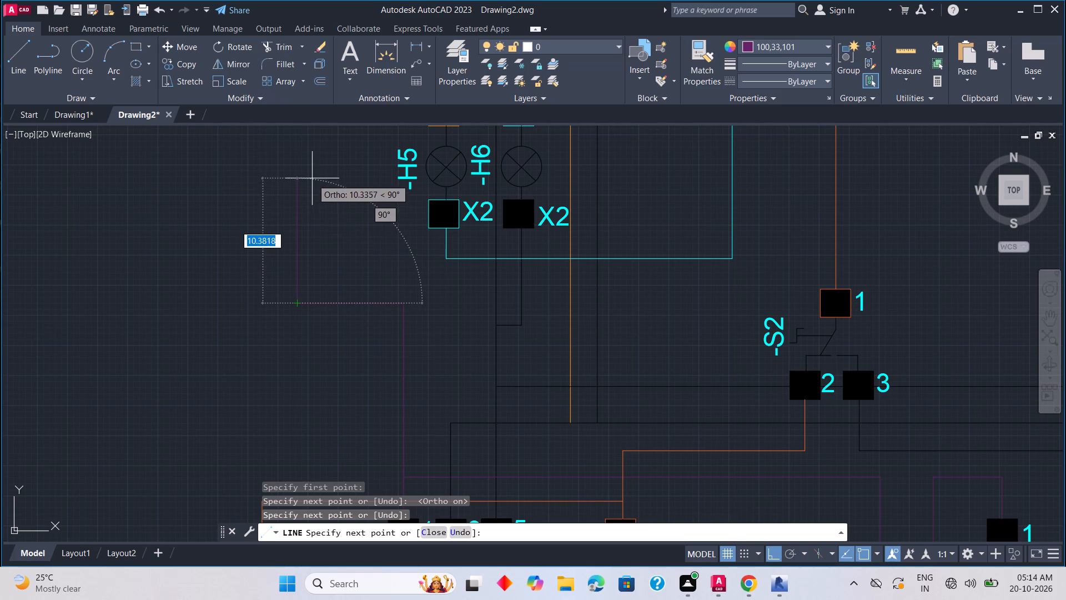
{"action": "middle_click_drag", "start_coordinate": [312, 178], "coordinate": [341, 249]}
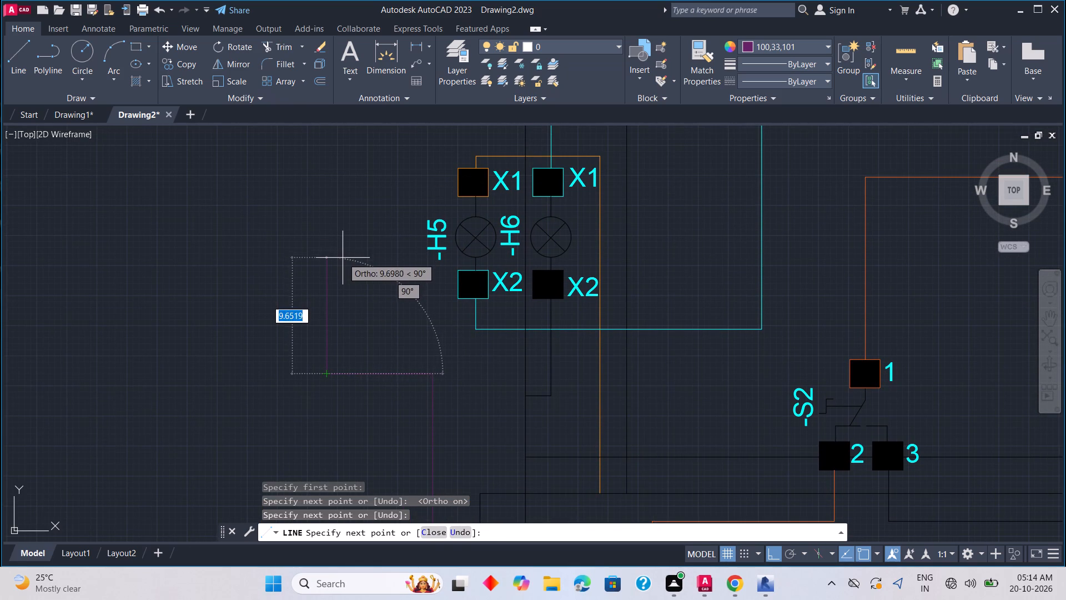
{"action": "left_click", "coordinate": [343, 259]}
{"action": "key", "text": "Escape"}
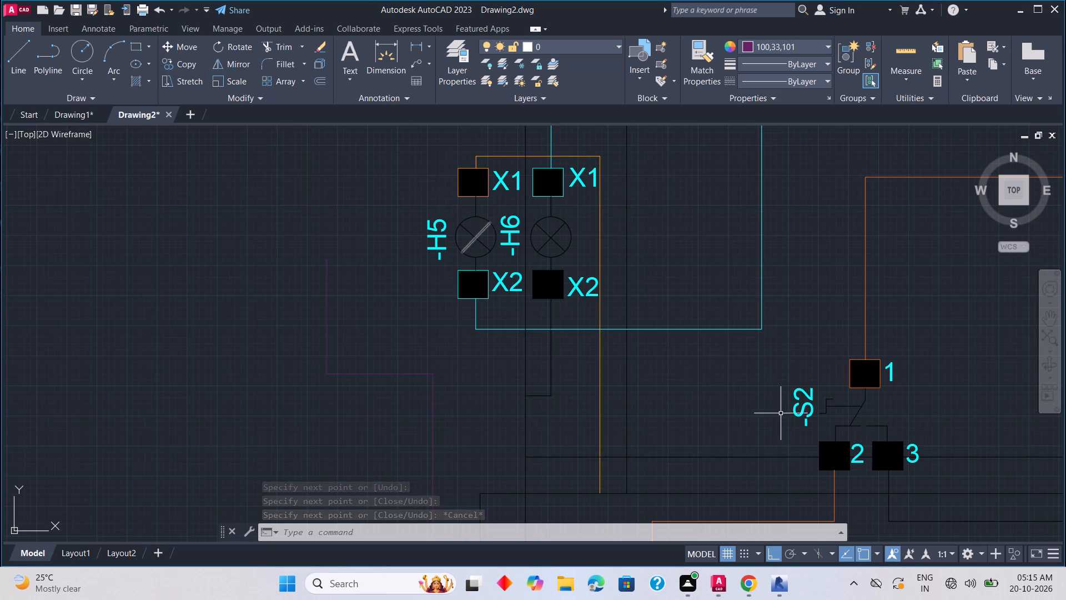
Copy the terminal 2 square of -S2 onto the upper end of the new purple wire, with ortho off.
{"action": "left_click", "coordinate": [836, 439]}
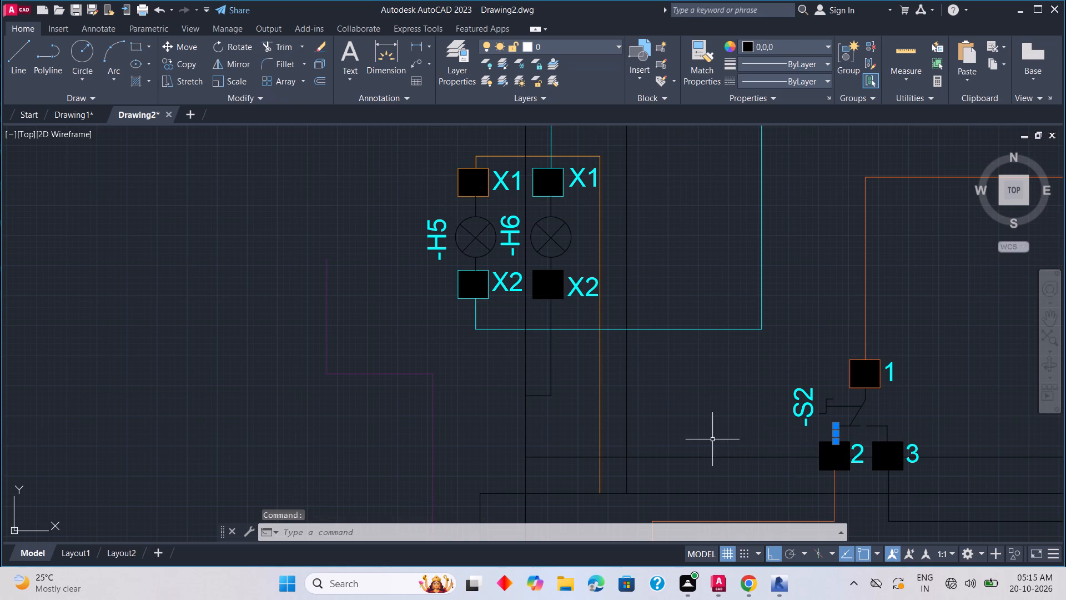
{"action": "key", "text": "Escape"}
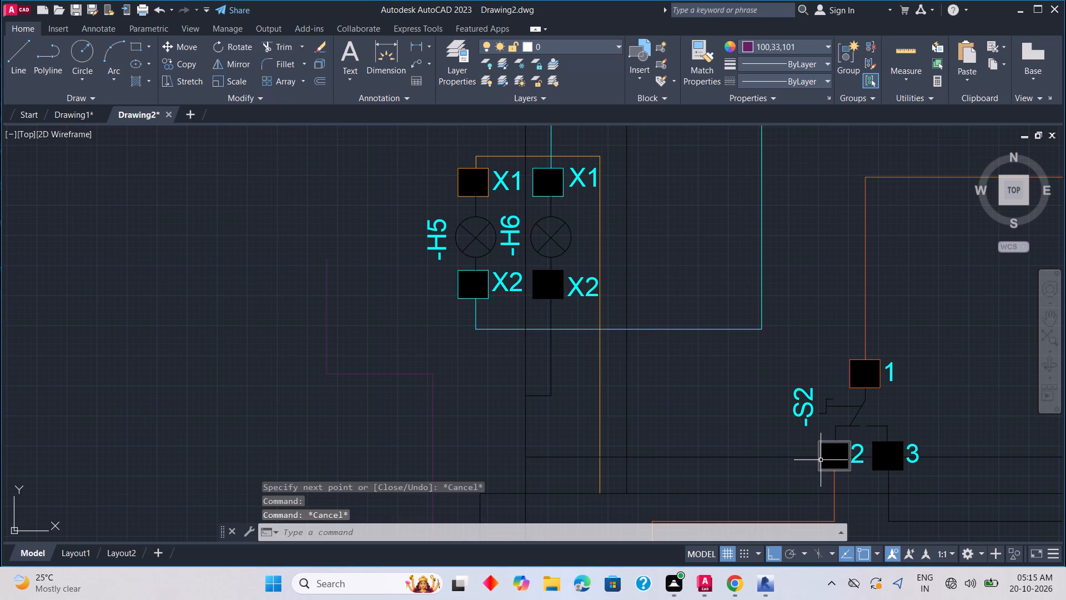
{"action": "left_click", "coordinate": [821, 460]}
{"action": "right_click", "coordinate": [808, 473]}
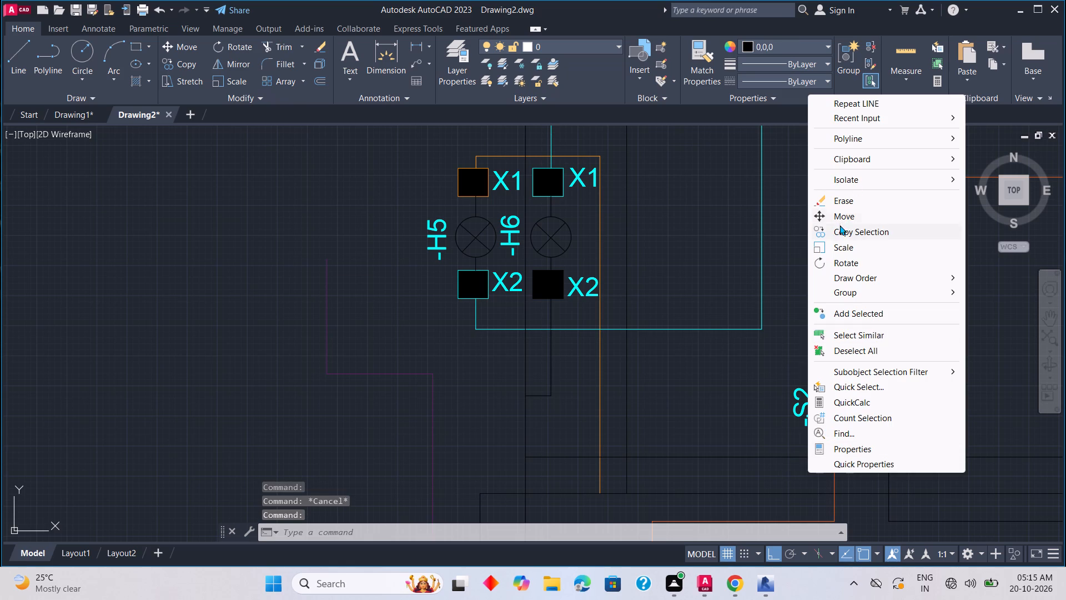
{"action": "left_click", "coordinate": [841, 231]}
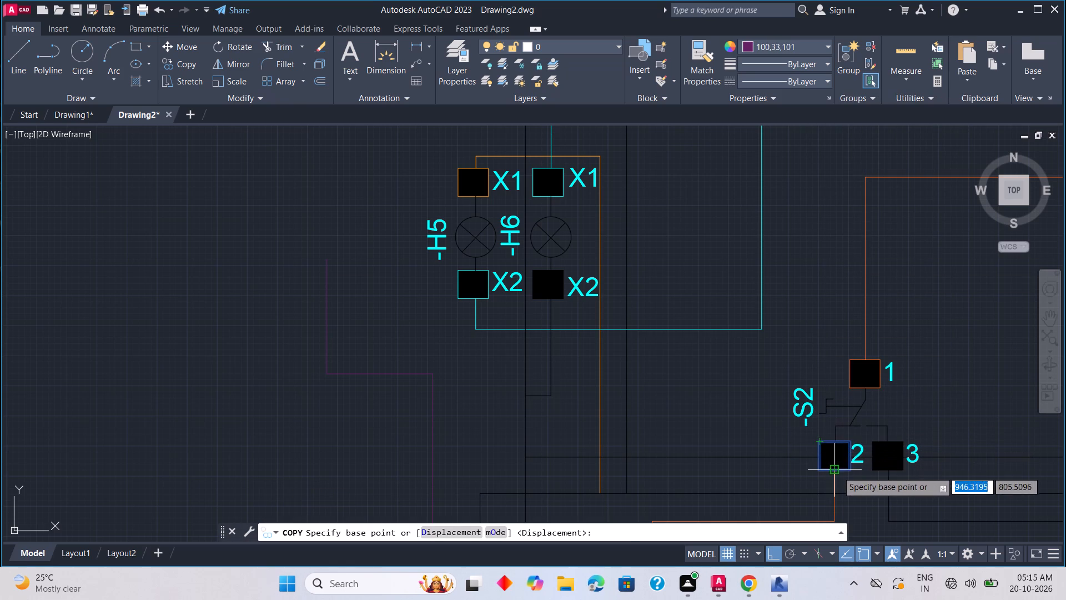
{"action": "left_click", "coordinate": [837, 469]}
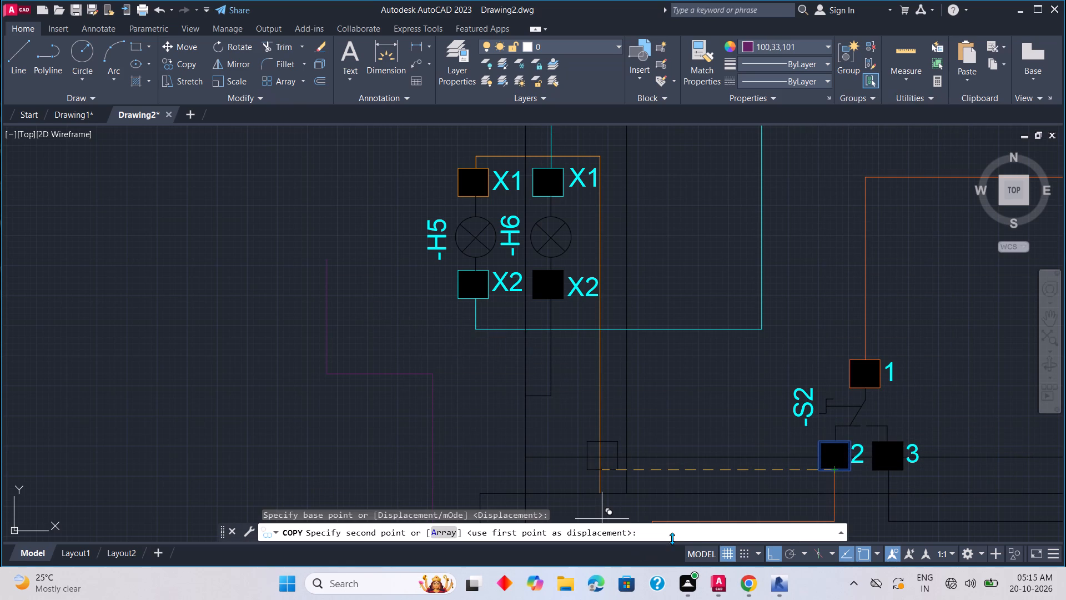
{"action": "left_click", "coordinate": [776, 549]}
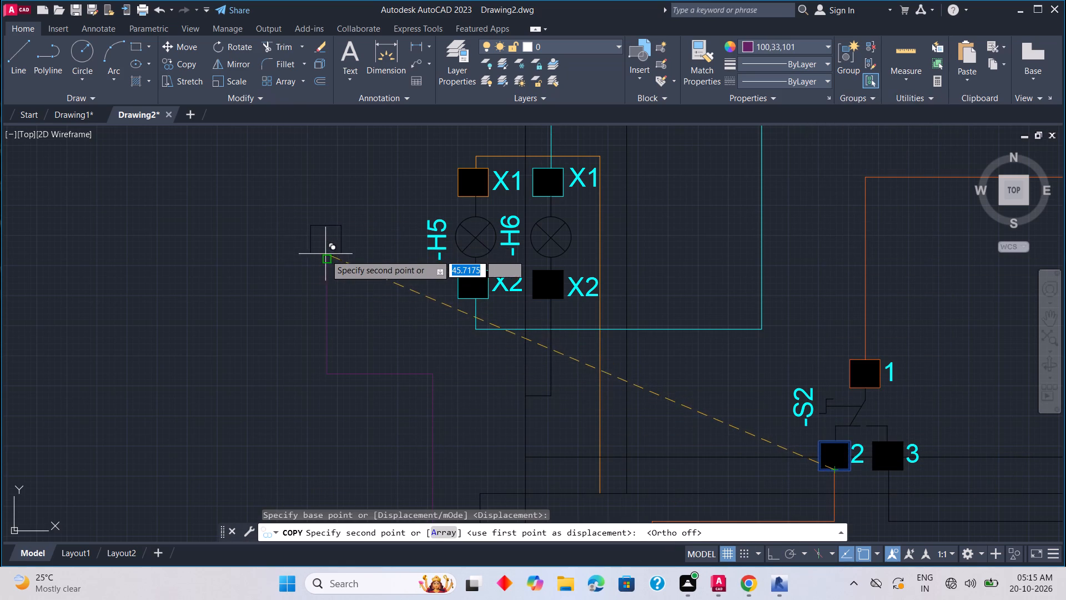
{"action": "left_click", "coordinate": [325, 258]}
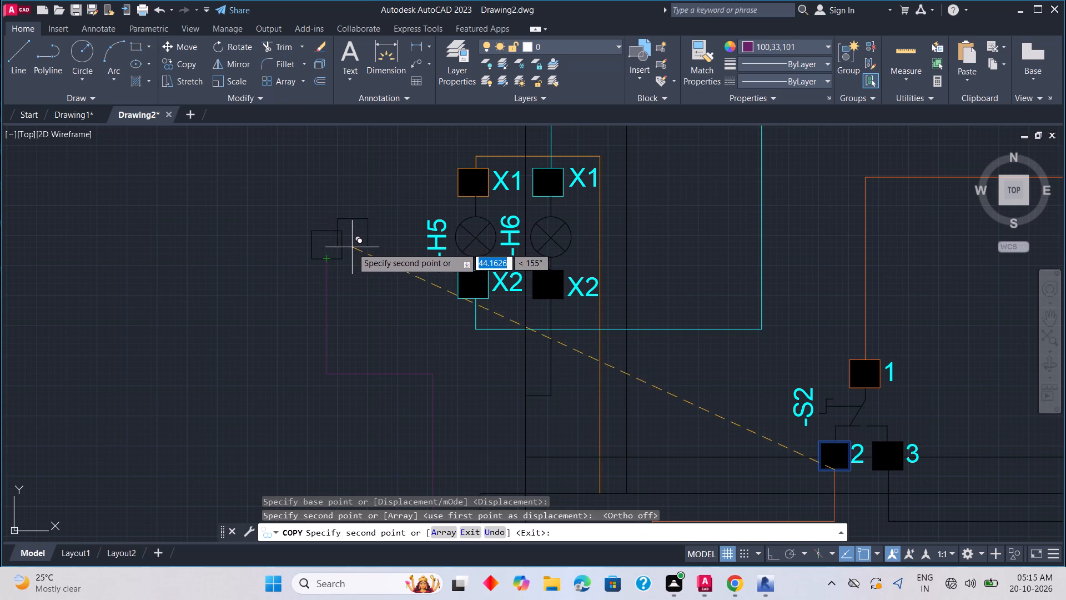
{"action": "key", "text": "Escape"}
Draw a purple line about 7 units straight up from the bottom midpoint of the copied square.
{"action": "middle_click_drag", "start_coordinate": [350, 246], "coordinate": [362, 329]}
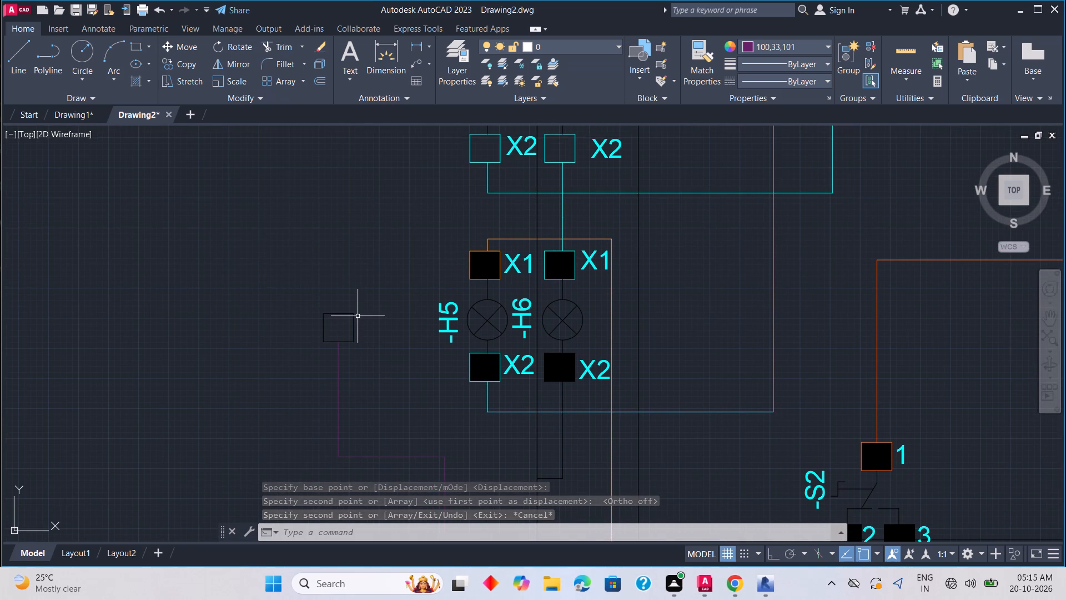
{"action": "key", "text": "l"}
{"action": "key", "text": "space"}
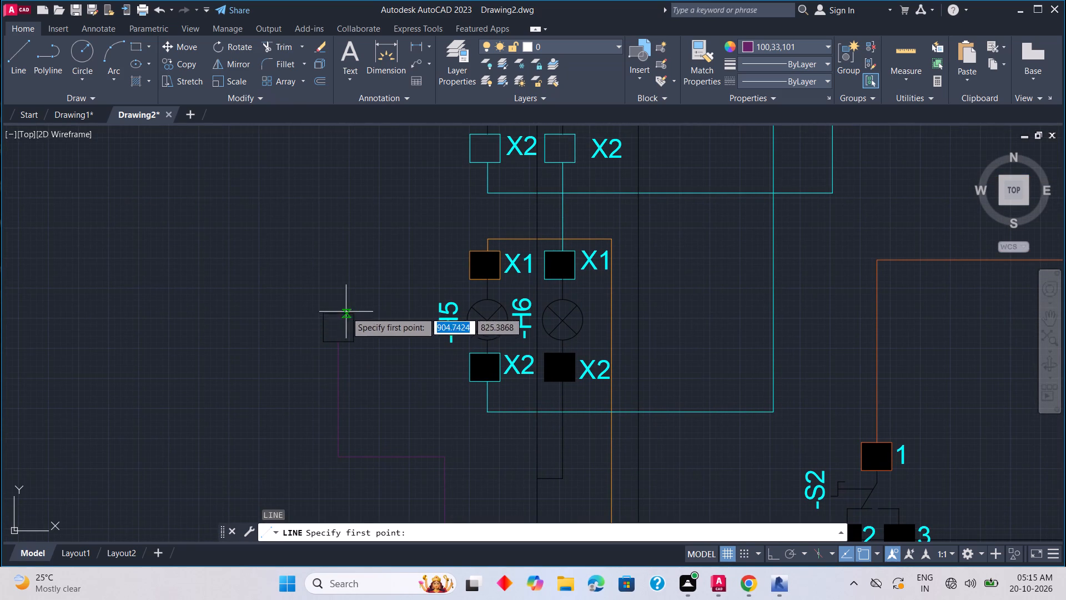
{"action": "left_click", "coordinate": [335, 338]}
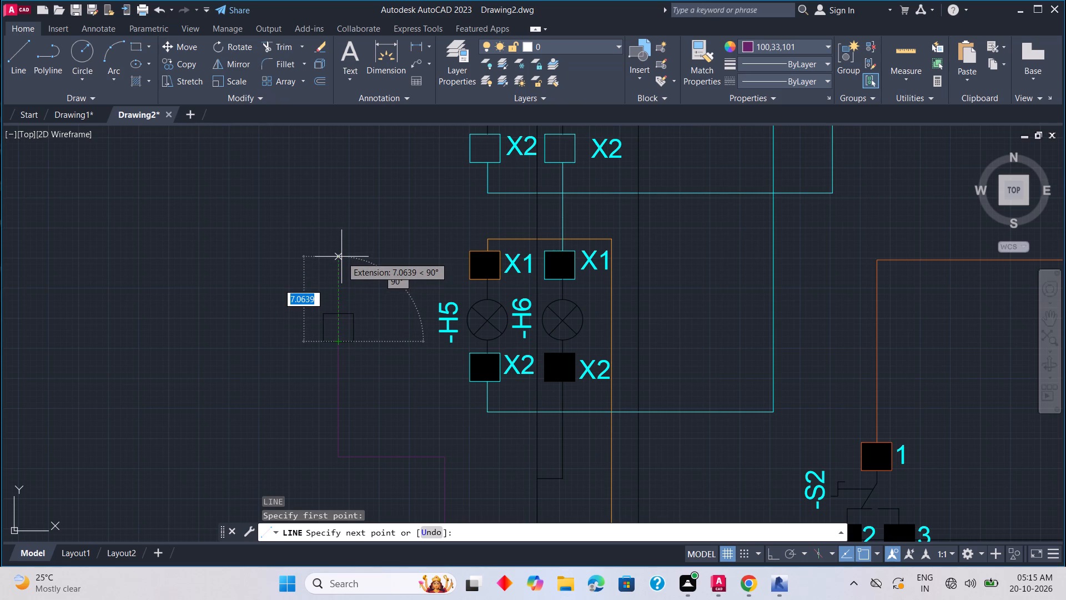
{"action": "left_click", "coordinate": [341, 256]}
{"action": "key", "text": "Escape"}
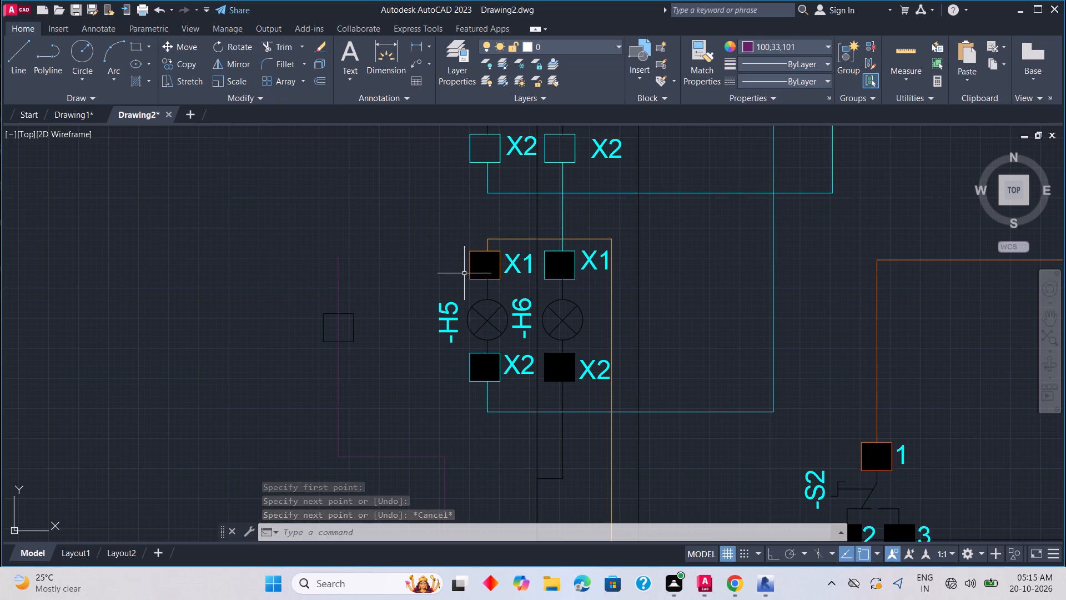
Copy the -H5 lamp circle so its bottom point sits on the top end of the new purple line.
{"action": "left_click", "coordinate": [492, 299]}
{"action": "right_click", "coordinate": [491, 300]}
{"action": "left_click", "coordinate": [522, 323]}
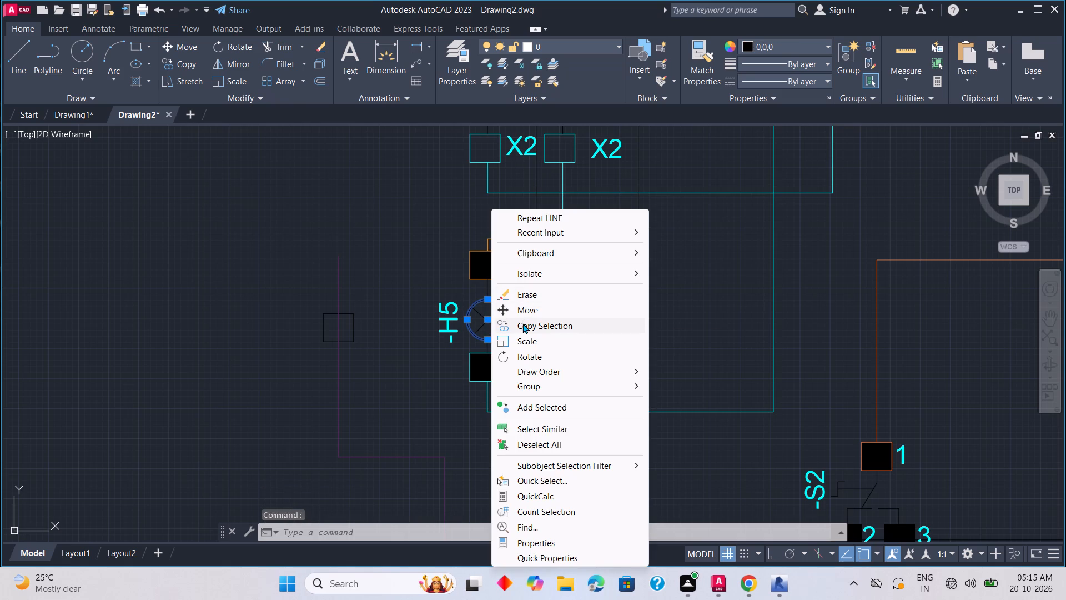
{"action": "left_click", "coordinate": [485, 341]}
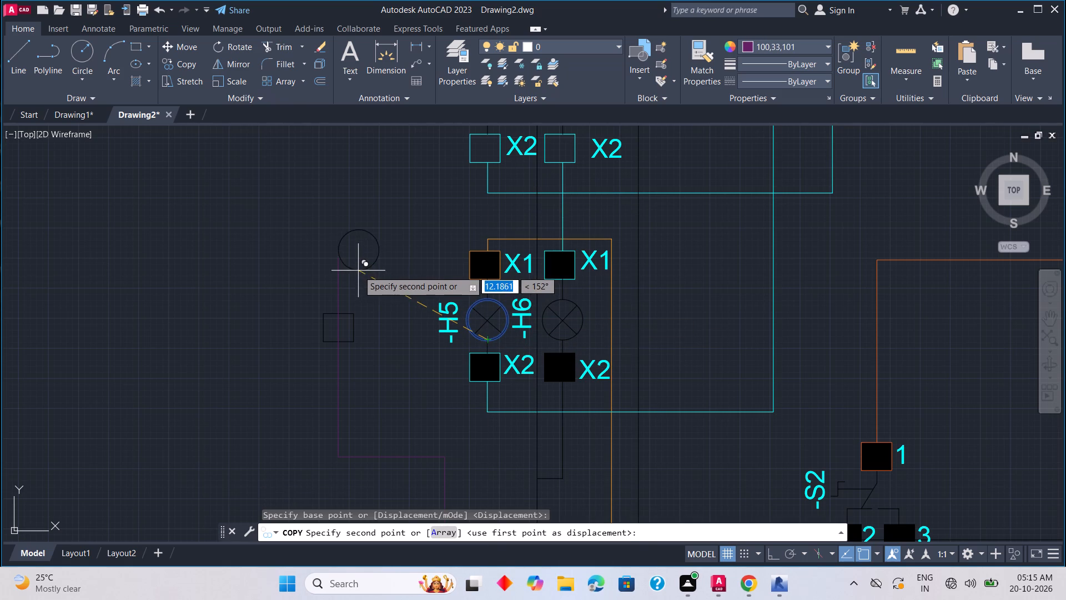
{"action": "left_click", "coordinate": [338, 256]}
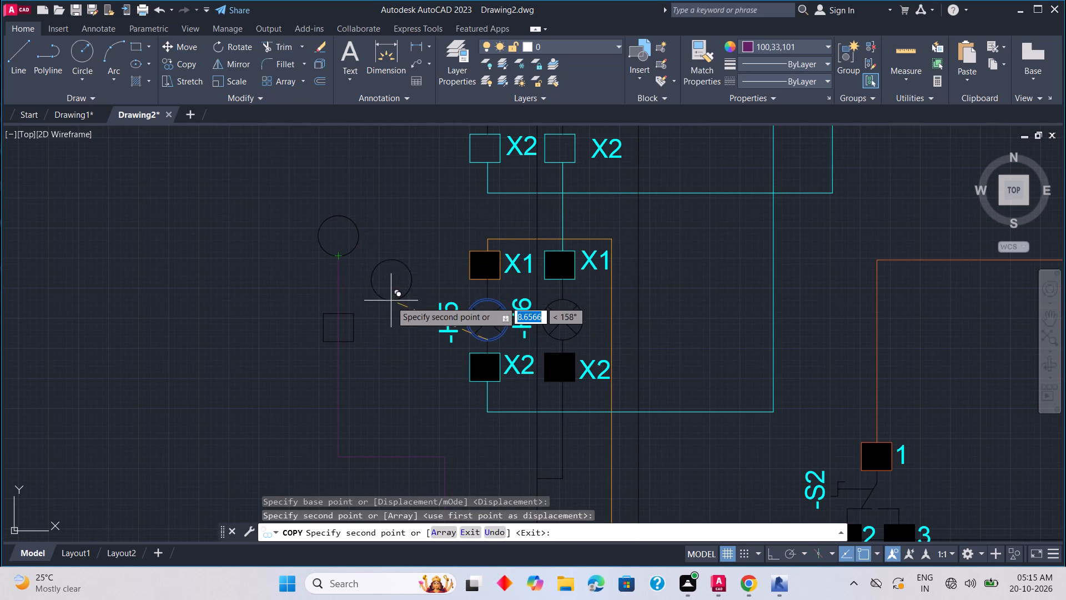
{"action": "key", "text": "Escape"}
Trim away the part of the purple line that runs inside the copied terminal square.
{"action": "scroll", "coordinate": [333, 273], "scroll_direction": "up", "scroll_amount": 2}
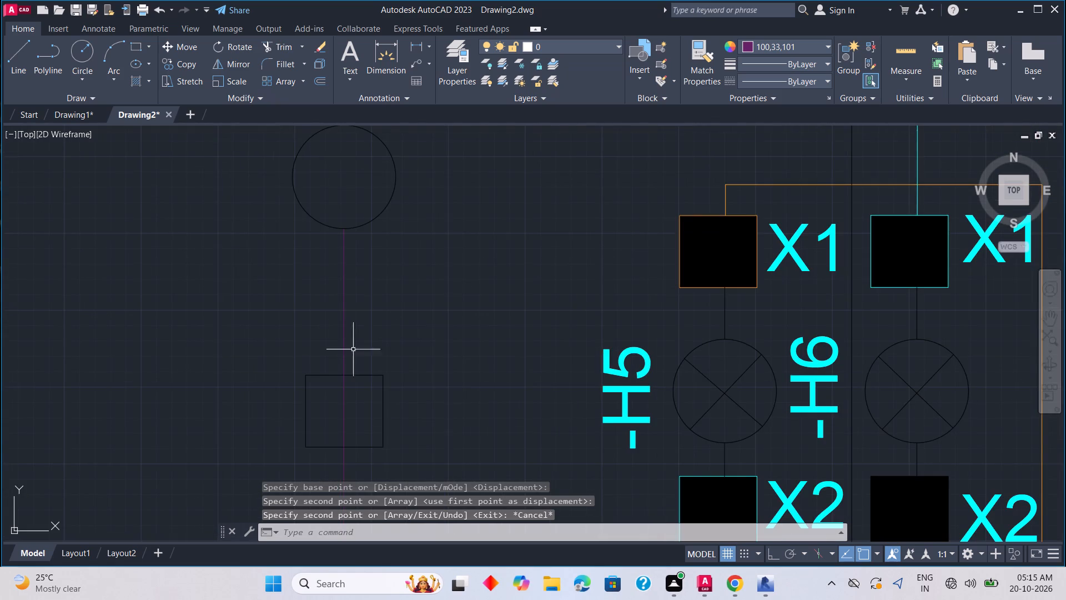
{"action": "middle_click_drag", "start_coordinate": [351, 353], "coordinate": [380, 283]}
{"action": "scroll", "coordinate": [368, 319], "scroll_direction": "up", "scroll_amount": 1}
{"action": "type", "text": "TR"}
{"action": "key", "text": "space"}
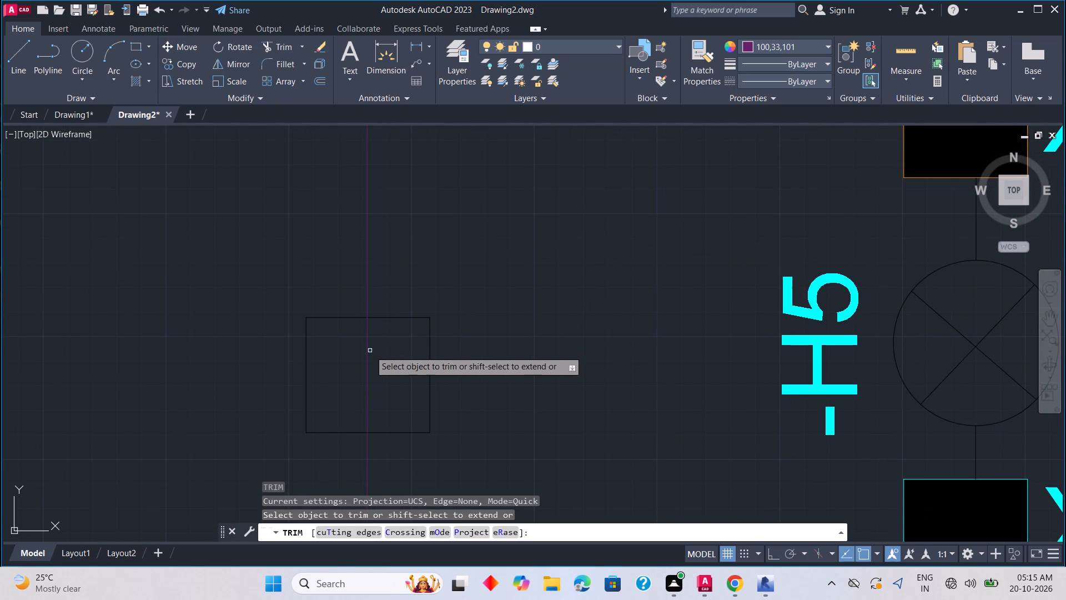
{"action": "left_click", "coordinate": [367, 350]}
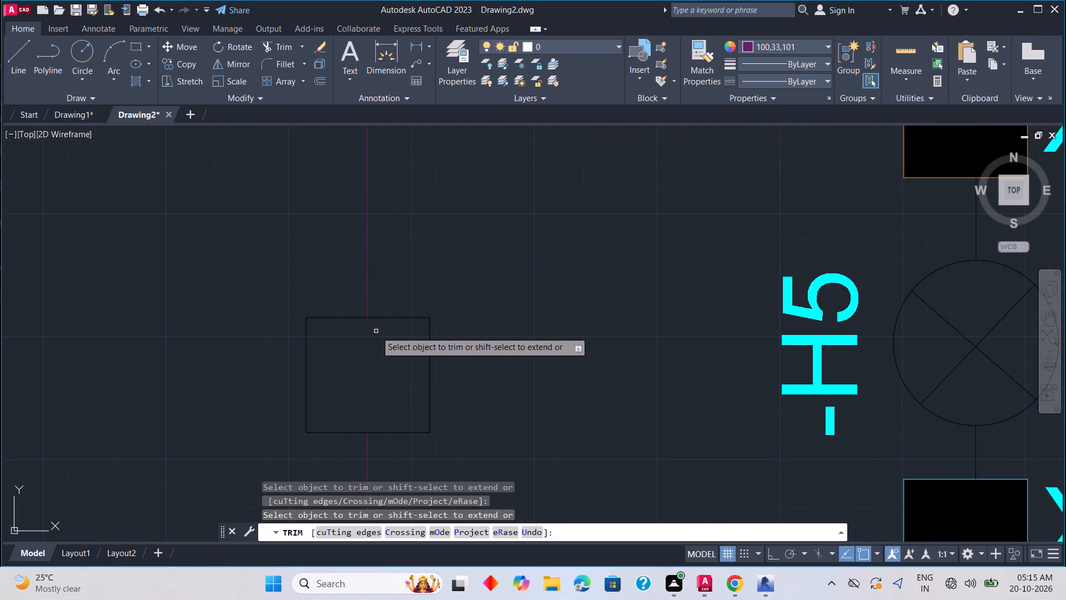
{"action": "key", "text": "Escape"}
Copy the X1 label of -H5 into the new circle and beside the new terminal square below it.
{"action": "middle_click_drag", "start_coordinate": [422, 271], "coordinate": [422, 416]}
{"action": "scroll", "coordinate": [422, 272], "scroll_direction": "down", "scroll_amount": 1}
{"action": "middle_click_drag", "start_coordinate": [401, 280], "coordinate": [470, 338]}
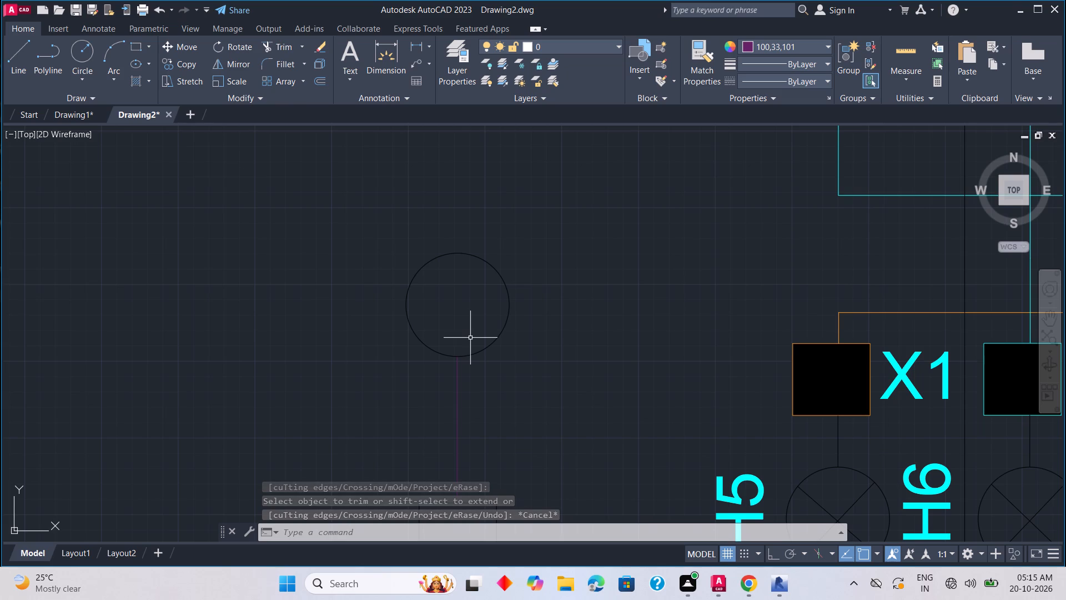
{"action": "left_click", "coordinate": [890, 360]}
{"action": "right_click", "coordinate": [903, 386]}
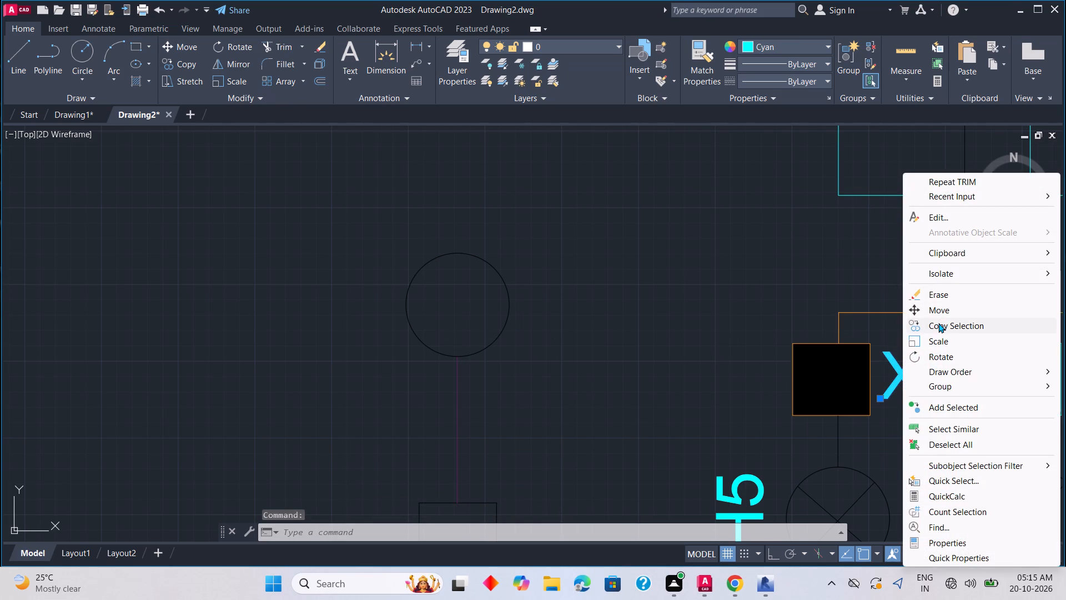
{"action": "left_click", "coordinate": [938, 323]}
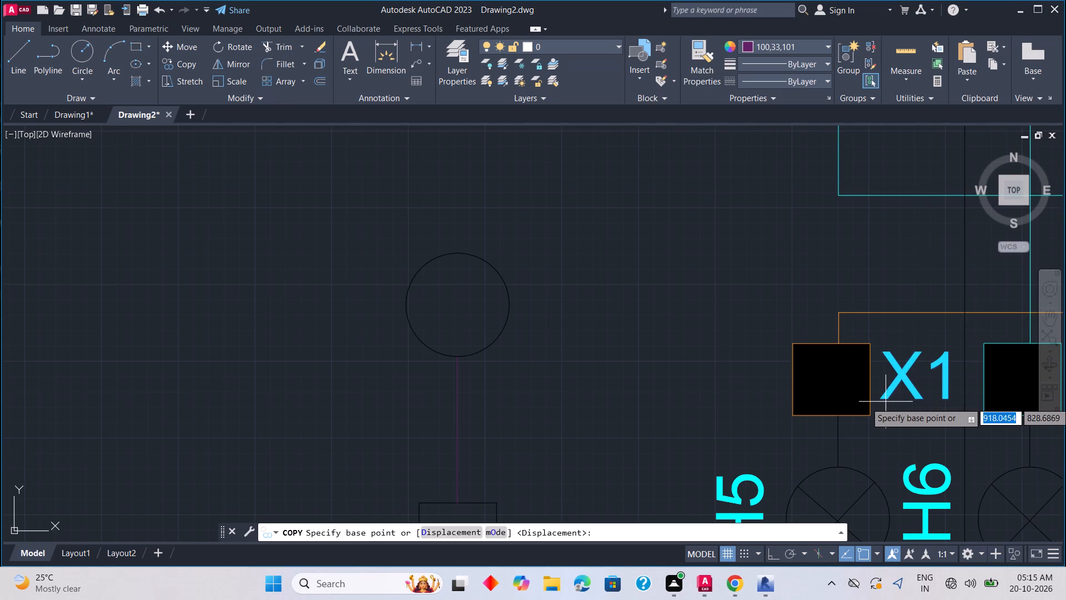
{"action": "left_click_drag", "start_coordinate": [881, 398], "coordinate": [808, 393]}
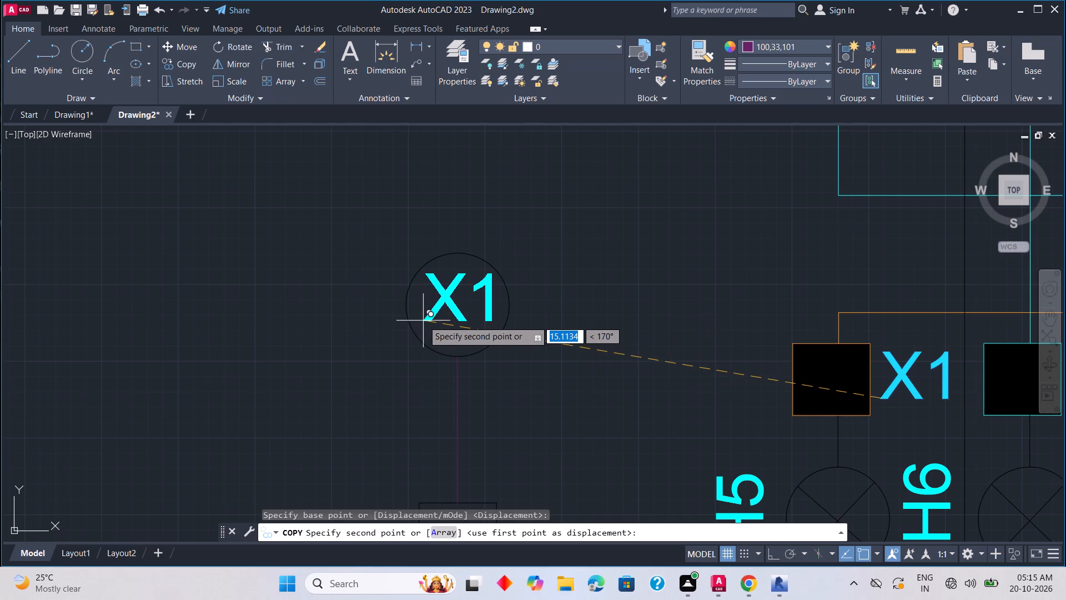
{"action": "left_click", "coordinate": [424, 321]}
{"action": "middle_click_drag", "start_coordinate": [428, 369], "coordinate": [423, 334]}
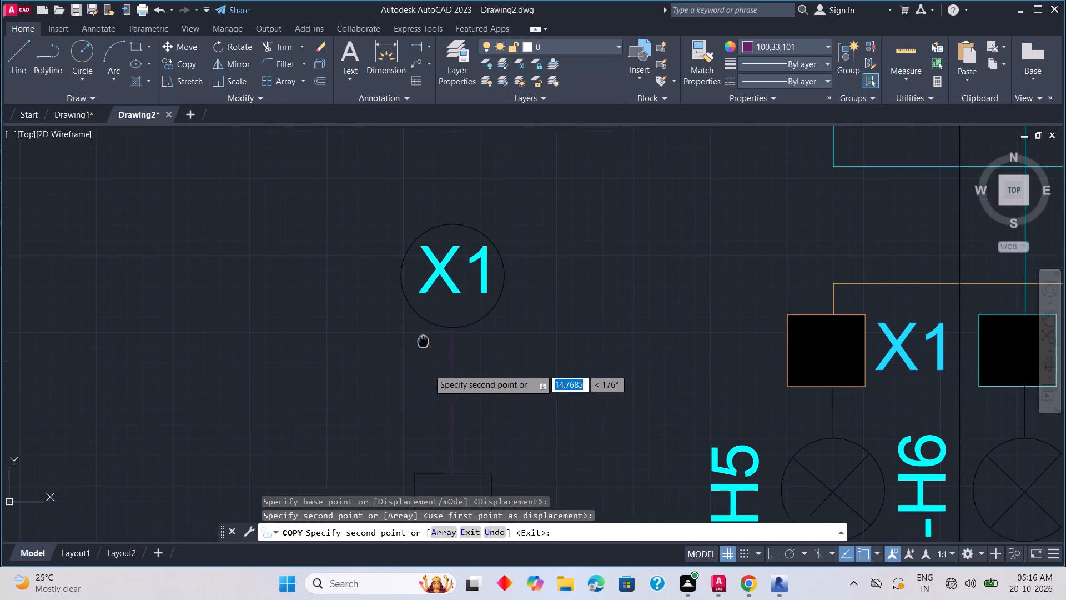
{"action": "middle_click_drag", "start_coordinate": [423, 334], "coordinate": [391, 178]}
{"action": "left_click", "coordinate": [467, 370]}
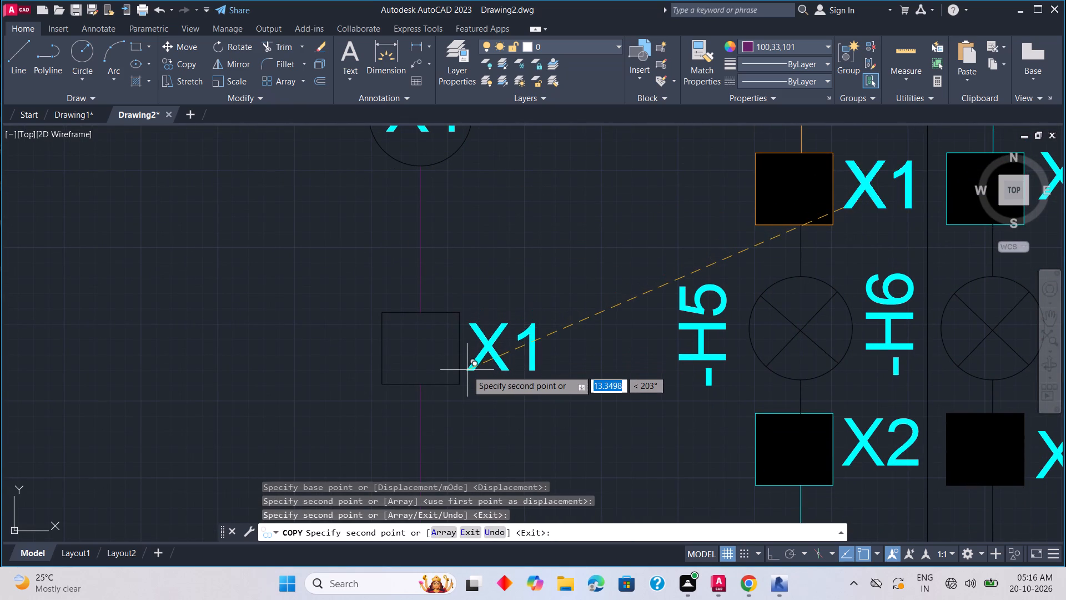
Fill the new terminal square beside the copied X1 label with a solid black hatch.
{"action": "key", "text": "Escape"}
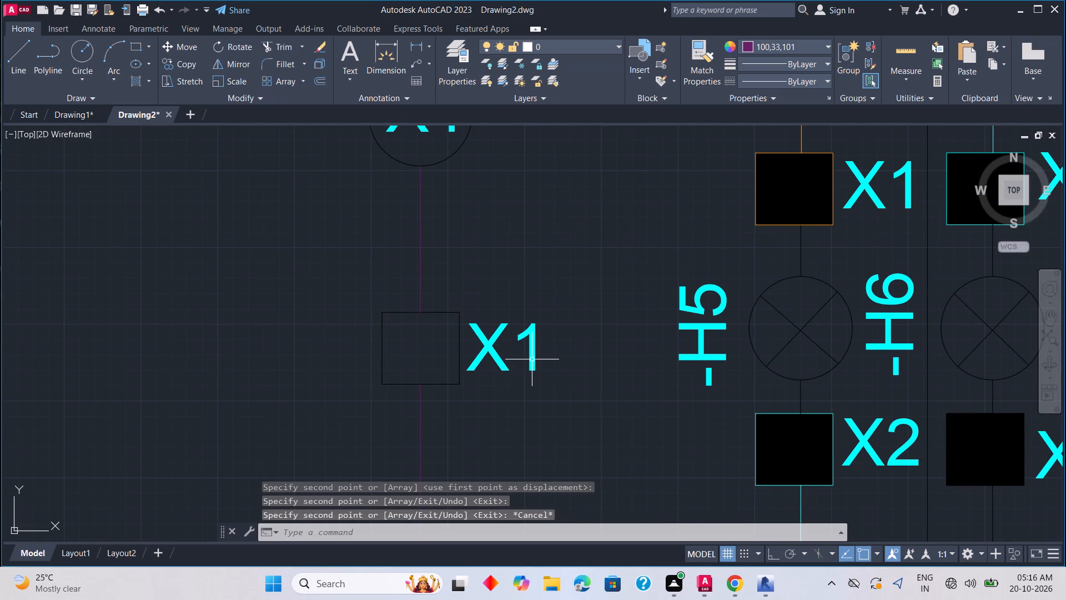
{"action": "key", "text": "h"}
{"action": "key", "text": "space"}
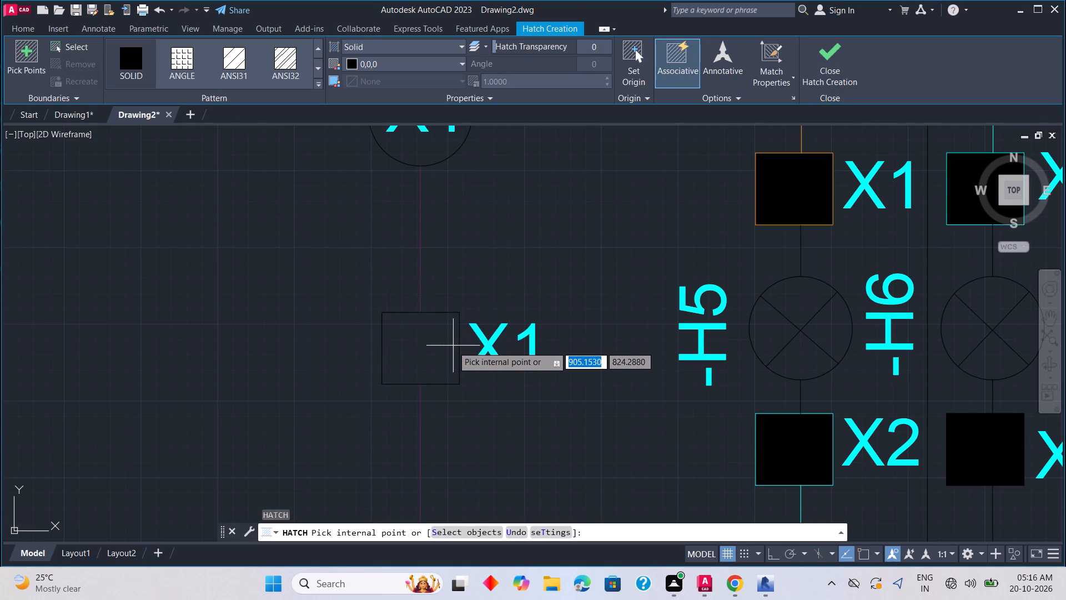
{"action": "scroll", "coordinate": [451, 346], "scroll_direction": "up", "scroll_amount": 2}
{"action": "left_click", "coordinate": [462, 331]}
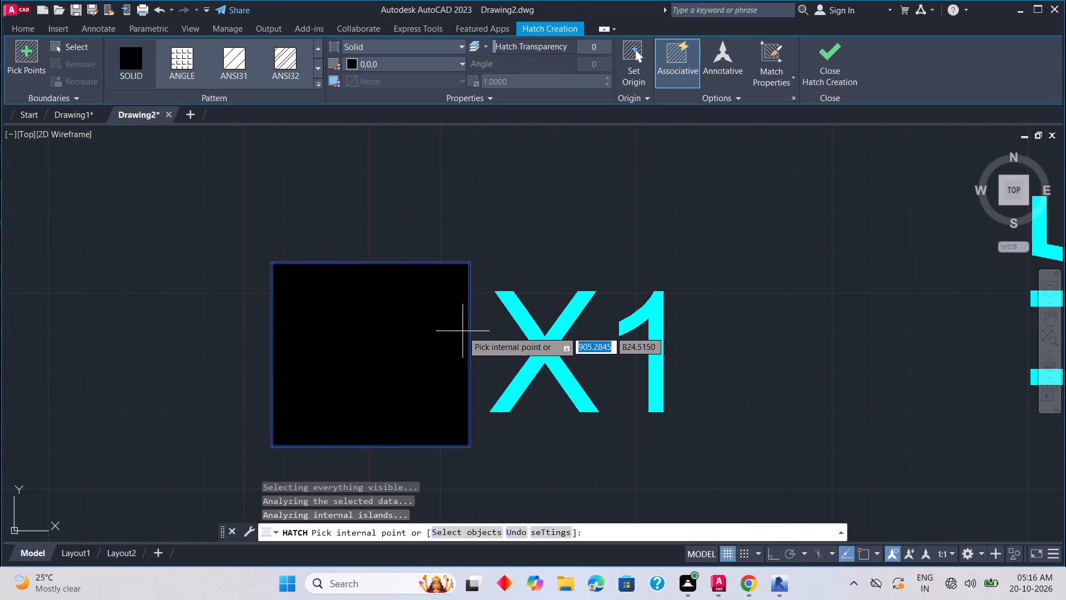
{"action": "key", "text": "Escape"}
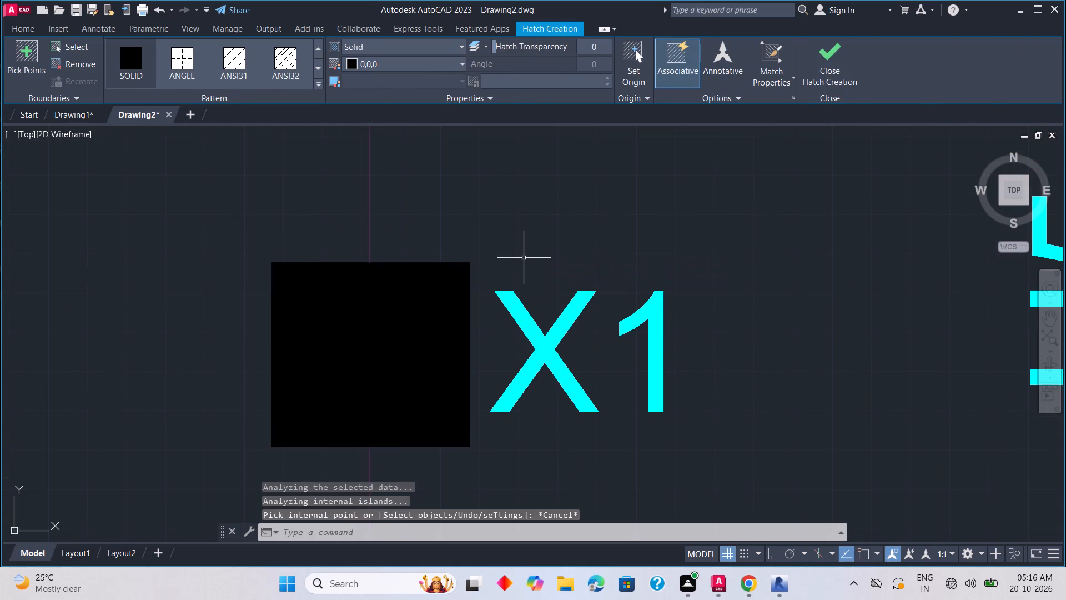
Change the copied X1 labels beside the new terminal square and in the circle above it to L2.
{"action": "scroll", "coordinate": [524, 258], "scroll_direction": "down", "scroll_amount": 3}
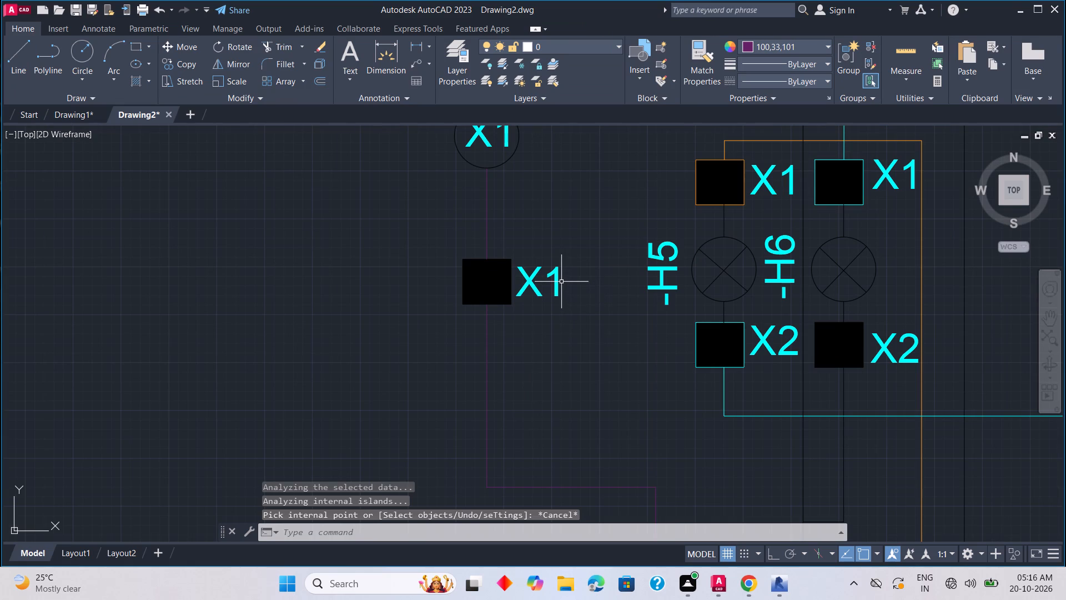
{"action": "double_click", "coordinate": [560, 282]}
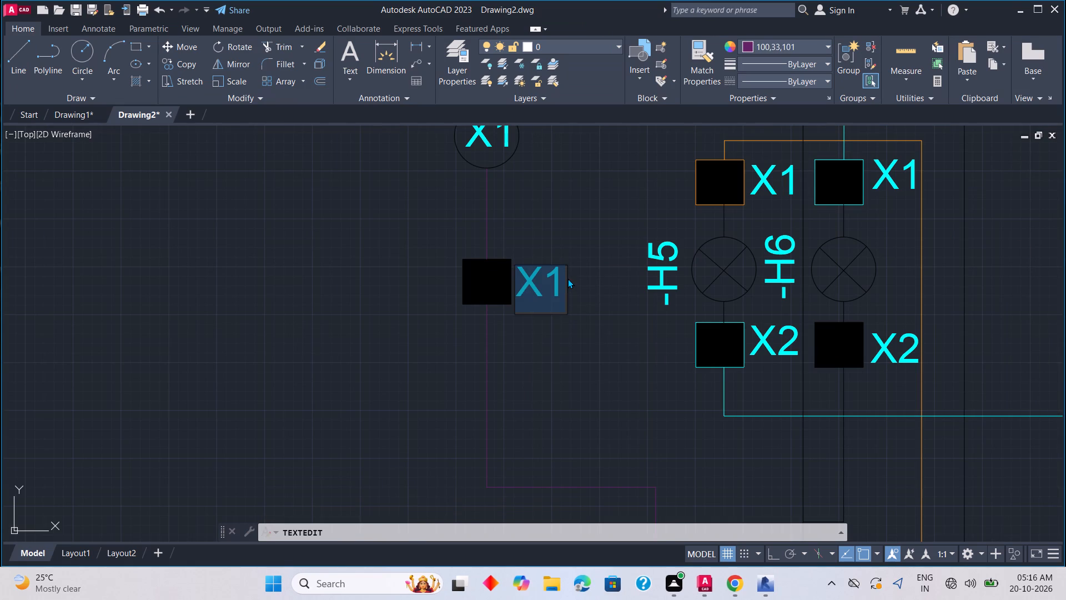
{"action": "type", "text": "L2"}
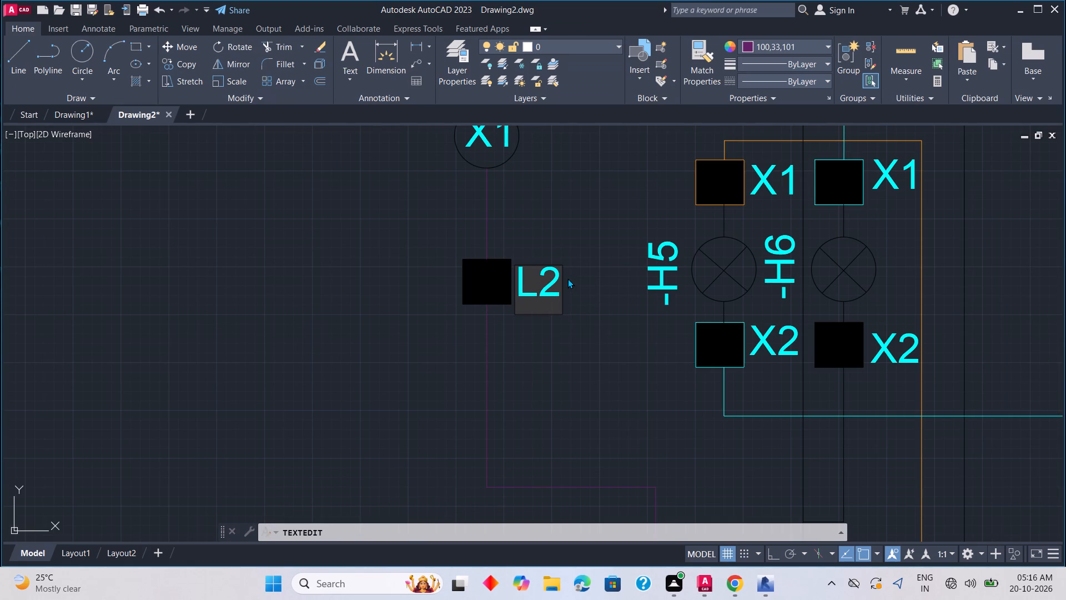
{"action": "left_click", "coordinate": [579, 227]}
{"action": "middle_click_drag", "start_coordinate": [489, 216], "coordinate": [543, 368]}
{"action": "scroll", "coordinate": [573, 300], "scroll_direction": "up", "scroll_amount": 1}
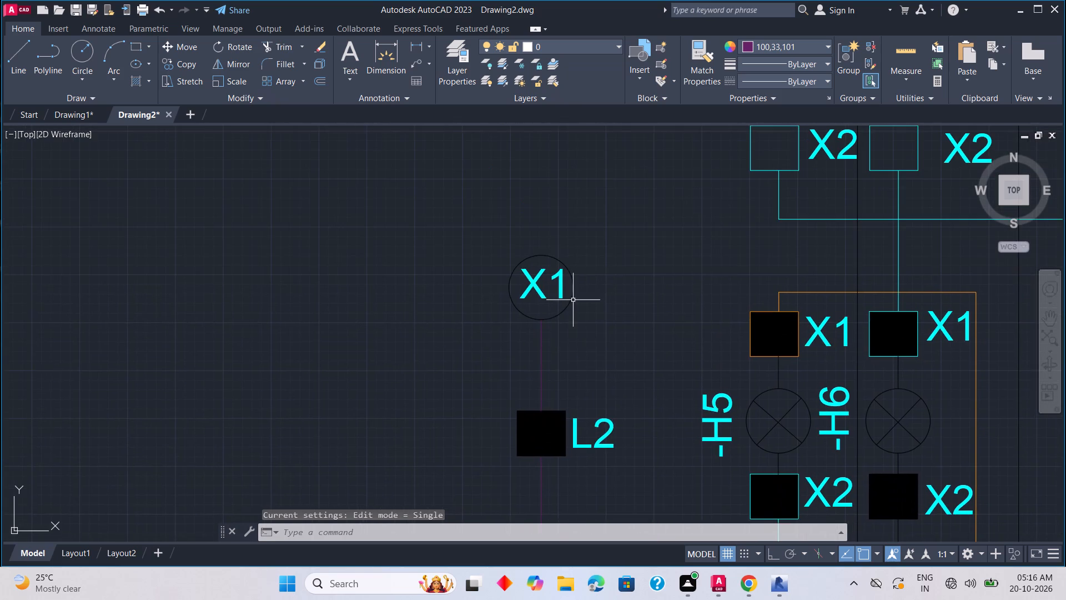
{"action": "scroll", "coordinate": [555, 289], "scroll_direction": "up", "scroll_amount": 2}
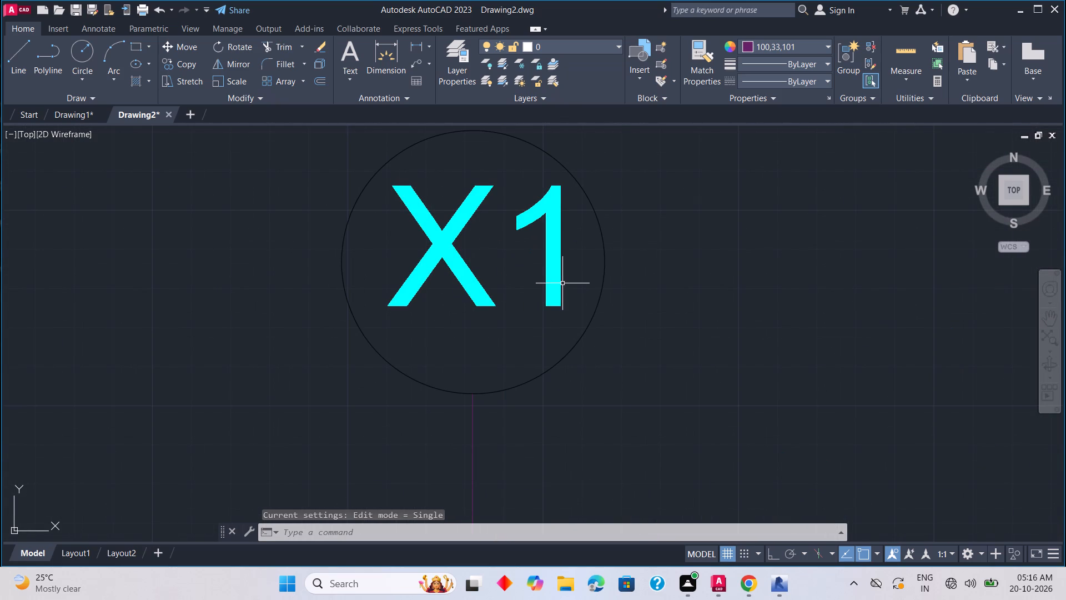
{"action": "double_click", "coordinate": [561, 284]}
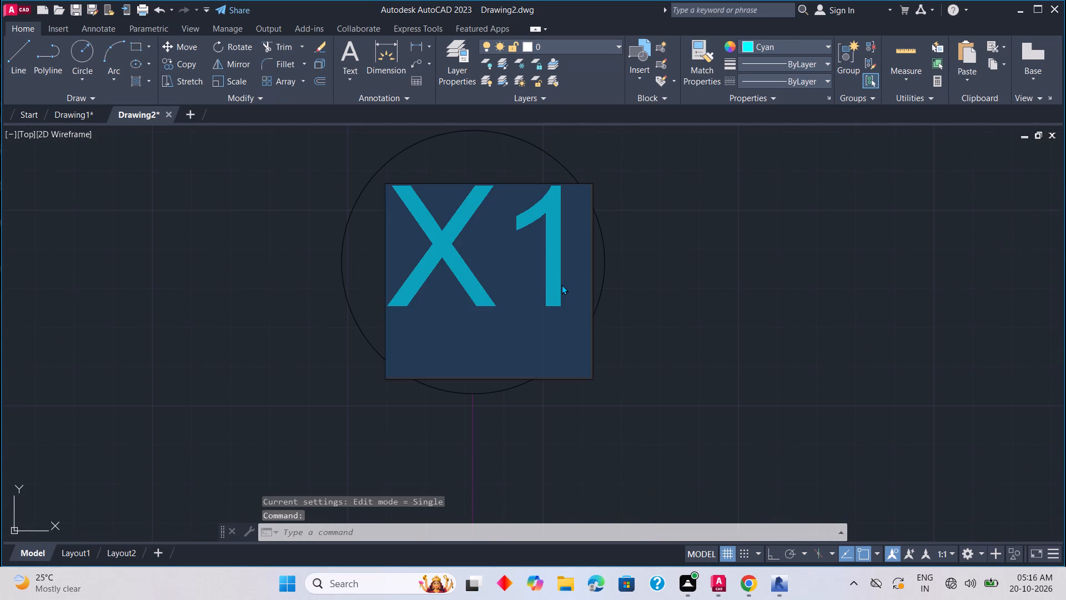
{"action": "type", "text": "L2"}
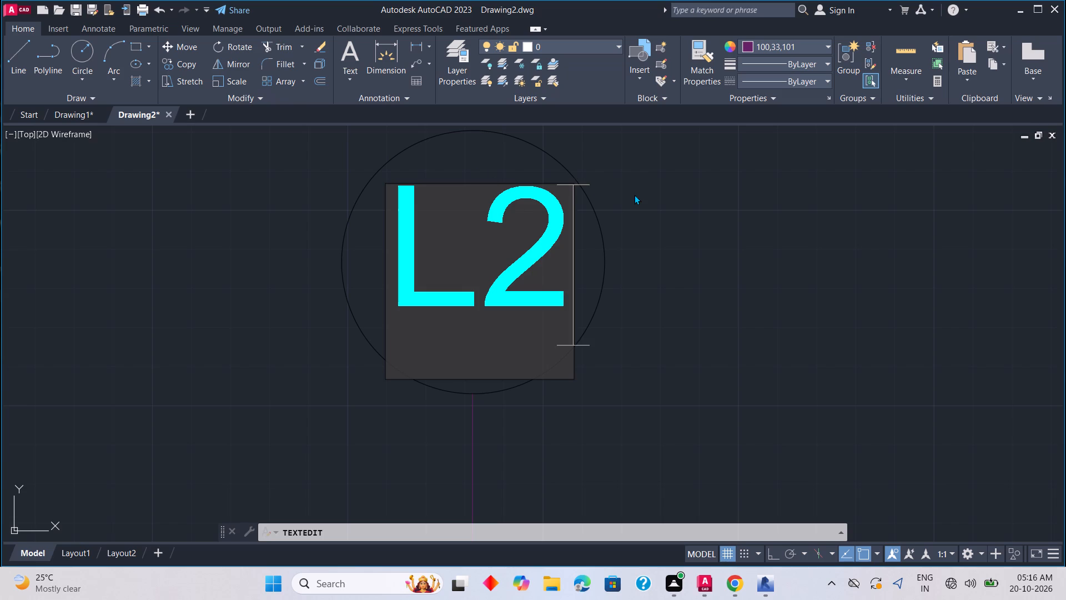
{"action": "left_click", "coordinate": [635, 194]}
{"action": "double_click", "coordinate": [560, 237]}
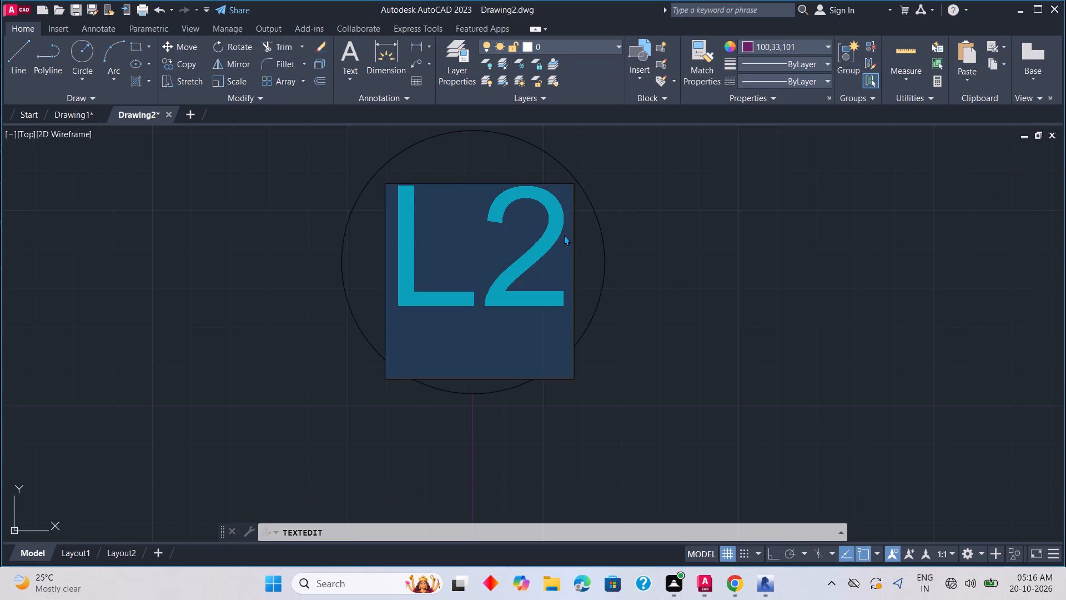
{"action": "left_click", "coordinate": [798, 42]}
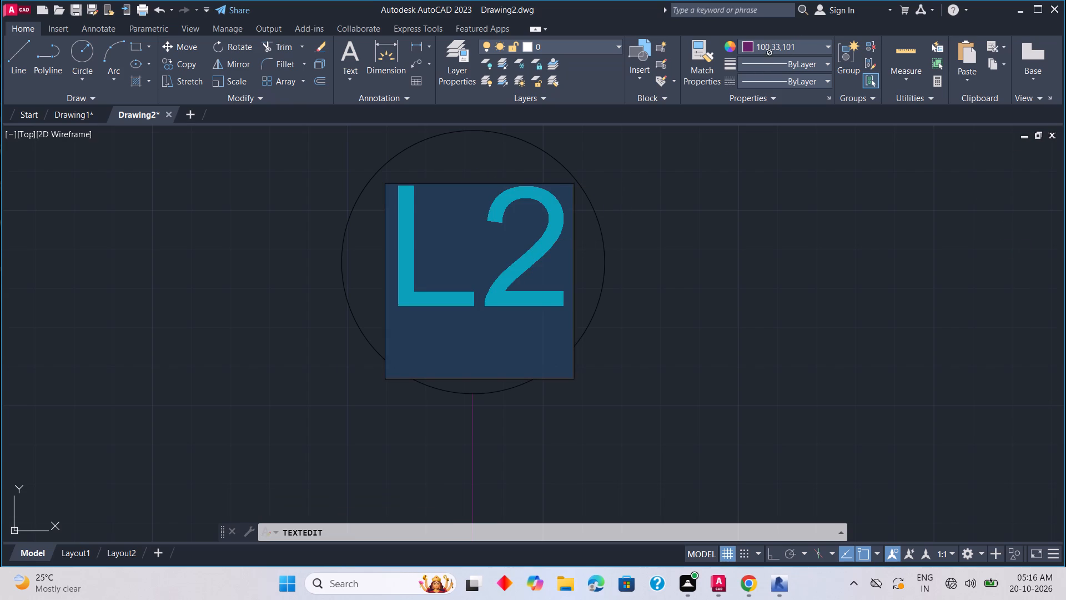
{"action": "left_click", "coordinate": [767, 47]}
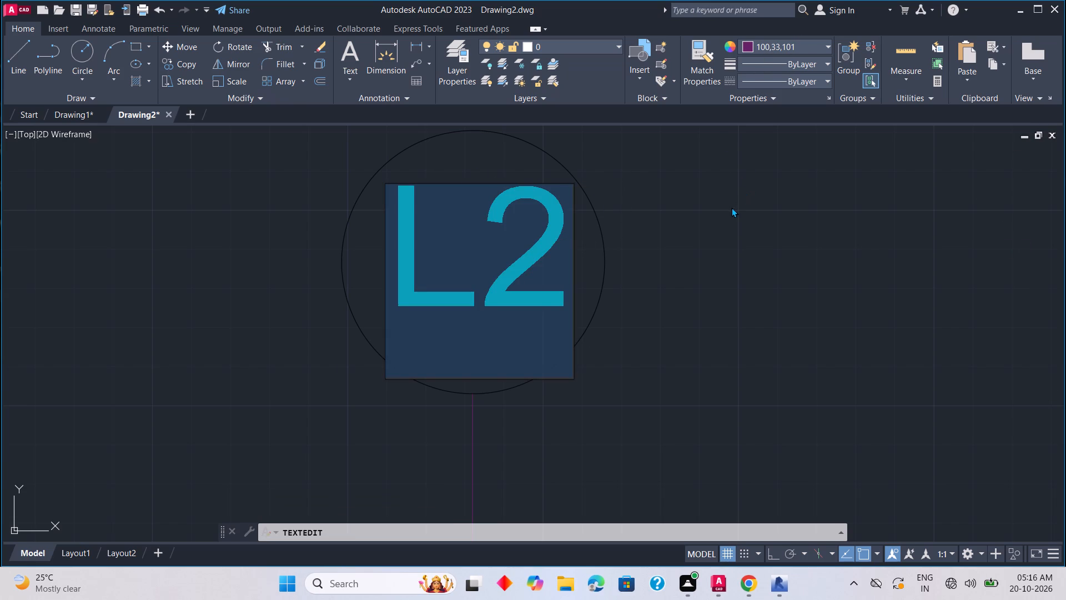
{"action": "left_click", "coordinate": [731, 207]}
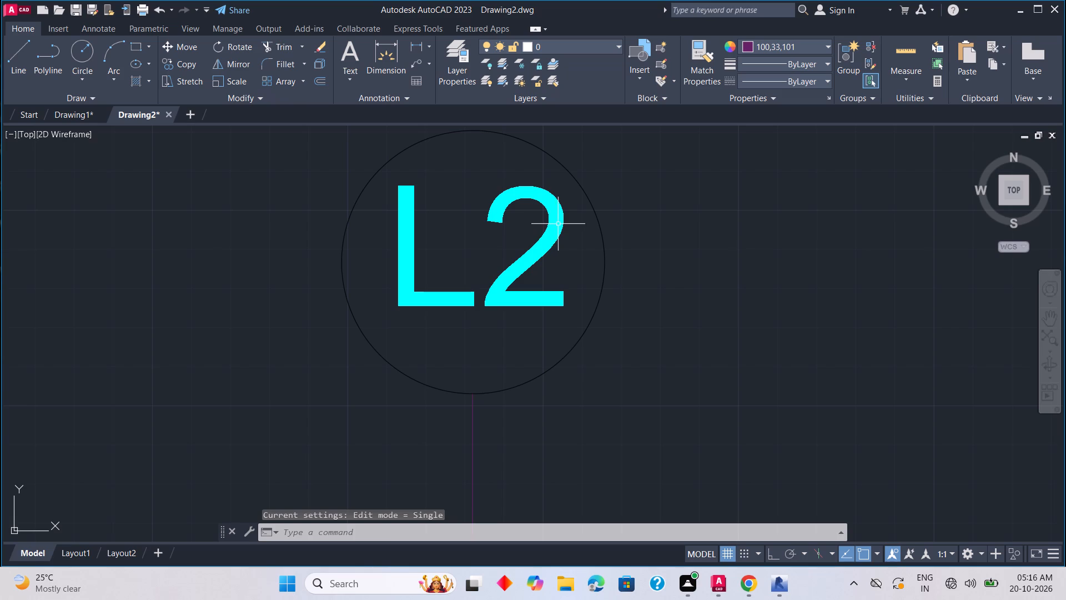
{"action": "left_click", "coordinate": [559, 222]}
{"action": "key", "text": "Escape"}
Set the colour of the L2 text inside the circle to black.
{"action": "left_click", "coordinate": [563, 219]}
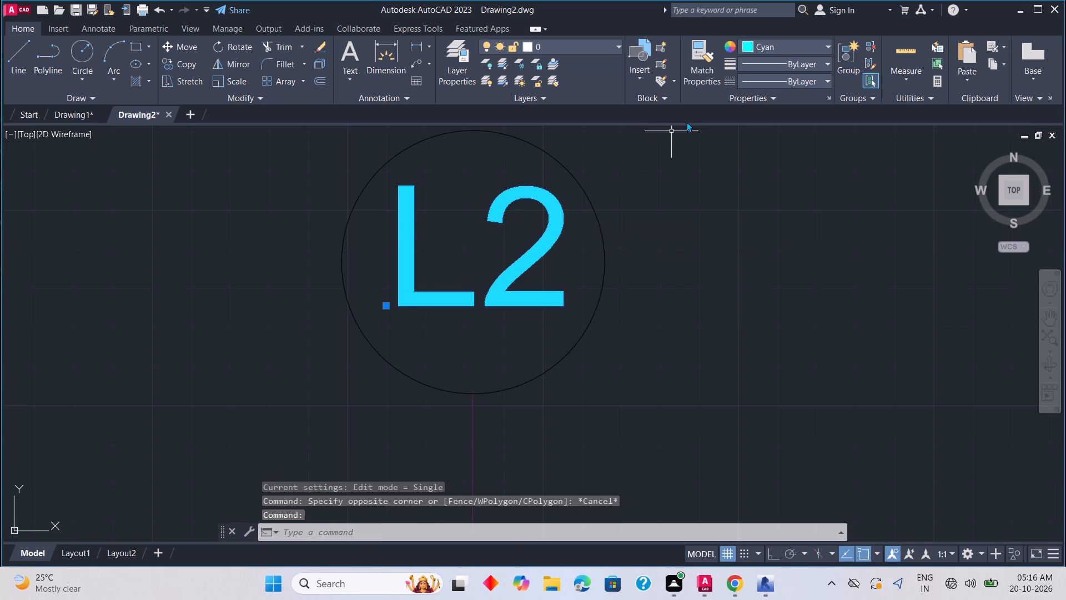
{"action": "left_click", "coordinate": [765, 35]}
{"action": "left_click", "coordinate": [761, 43]}
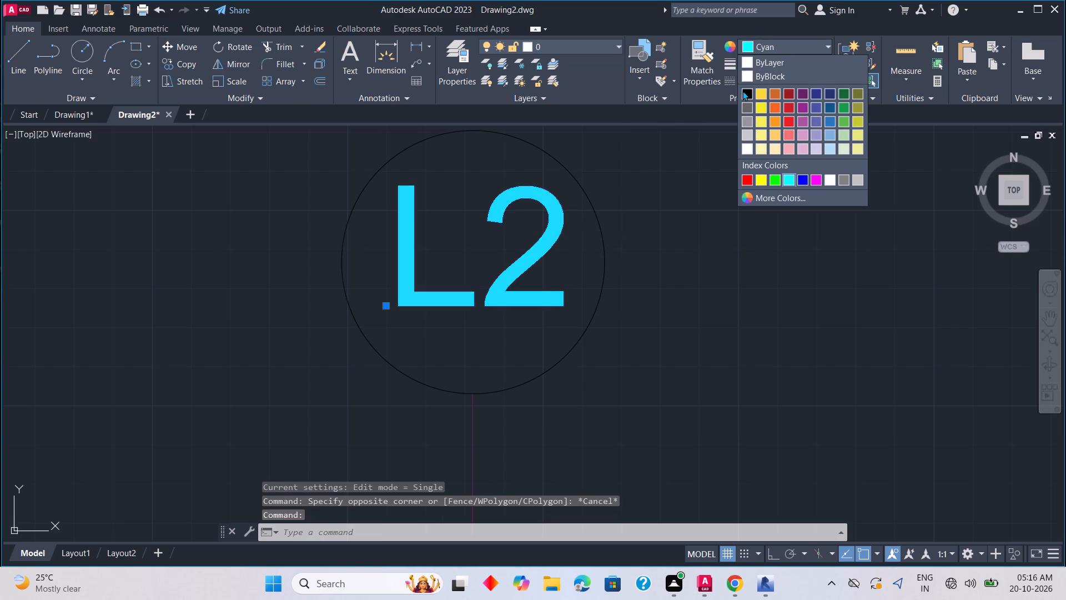
{"action": "left_click", "coordinate": [743, 90]}
{"action": "key", "text": "Escape"}
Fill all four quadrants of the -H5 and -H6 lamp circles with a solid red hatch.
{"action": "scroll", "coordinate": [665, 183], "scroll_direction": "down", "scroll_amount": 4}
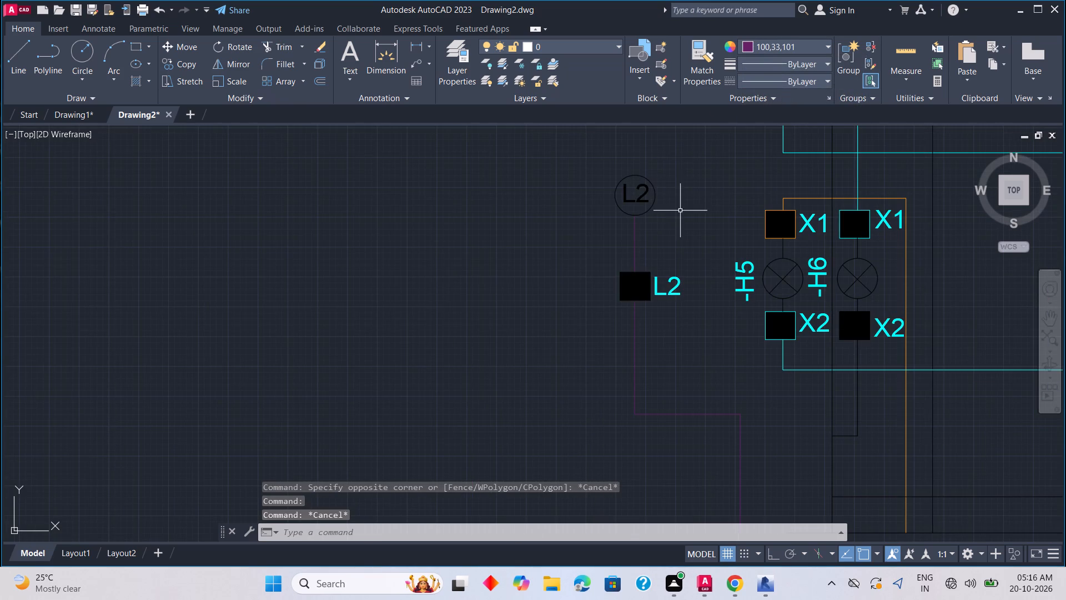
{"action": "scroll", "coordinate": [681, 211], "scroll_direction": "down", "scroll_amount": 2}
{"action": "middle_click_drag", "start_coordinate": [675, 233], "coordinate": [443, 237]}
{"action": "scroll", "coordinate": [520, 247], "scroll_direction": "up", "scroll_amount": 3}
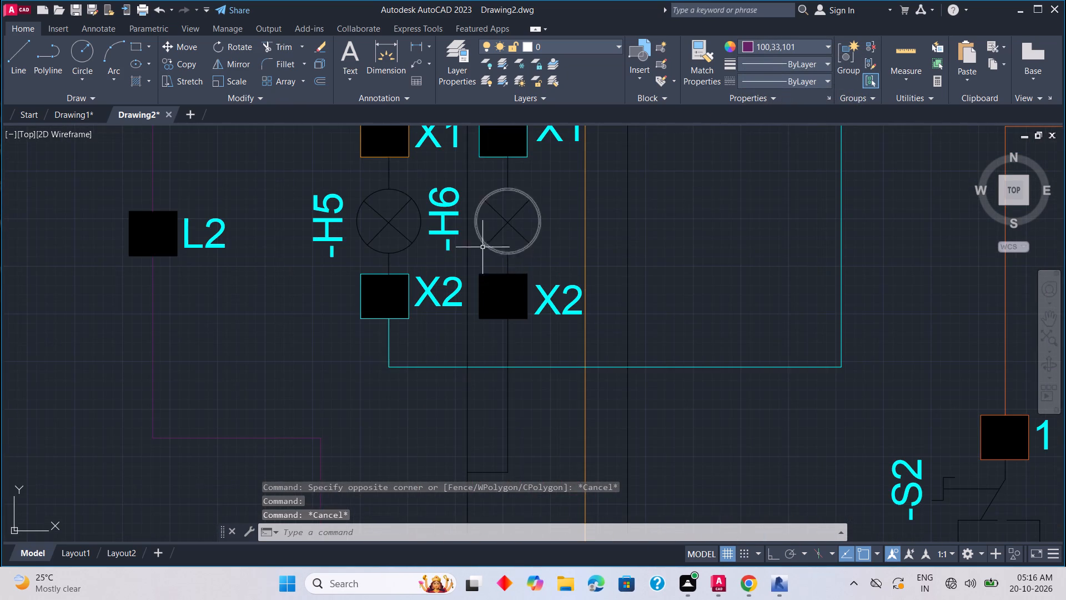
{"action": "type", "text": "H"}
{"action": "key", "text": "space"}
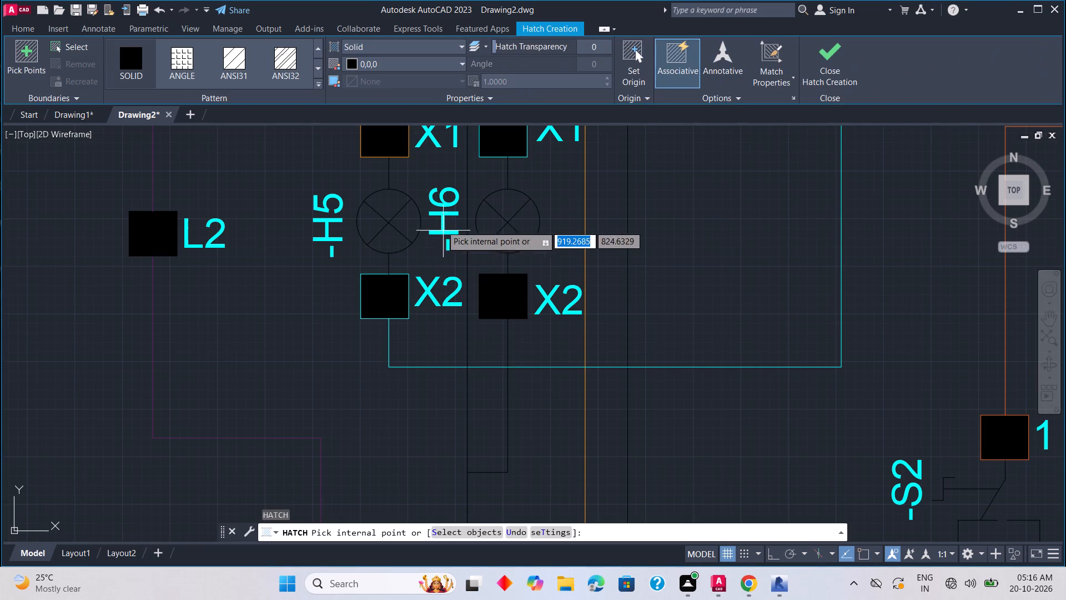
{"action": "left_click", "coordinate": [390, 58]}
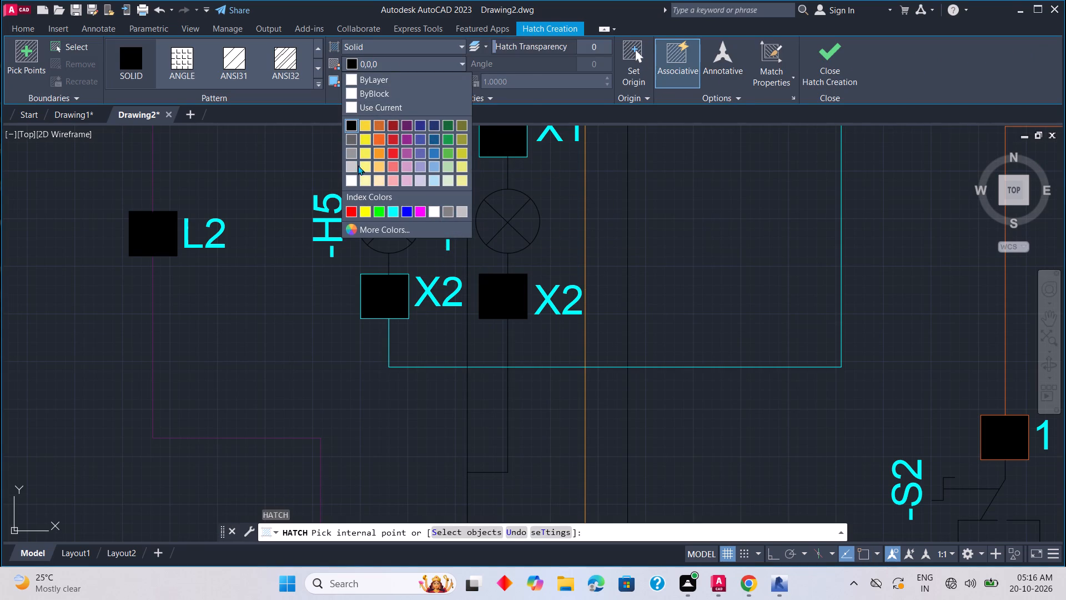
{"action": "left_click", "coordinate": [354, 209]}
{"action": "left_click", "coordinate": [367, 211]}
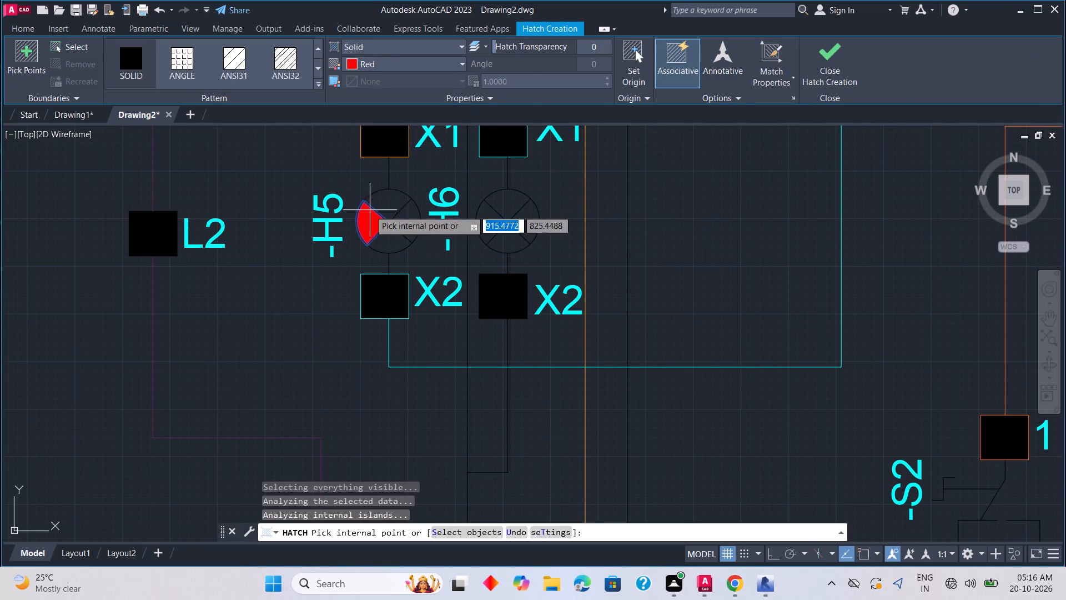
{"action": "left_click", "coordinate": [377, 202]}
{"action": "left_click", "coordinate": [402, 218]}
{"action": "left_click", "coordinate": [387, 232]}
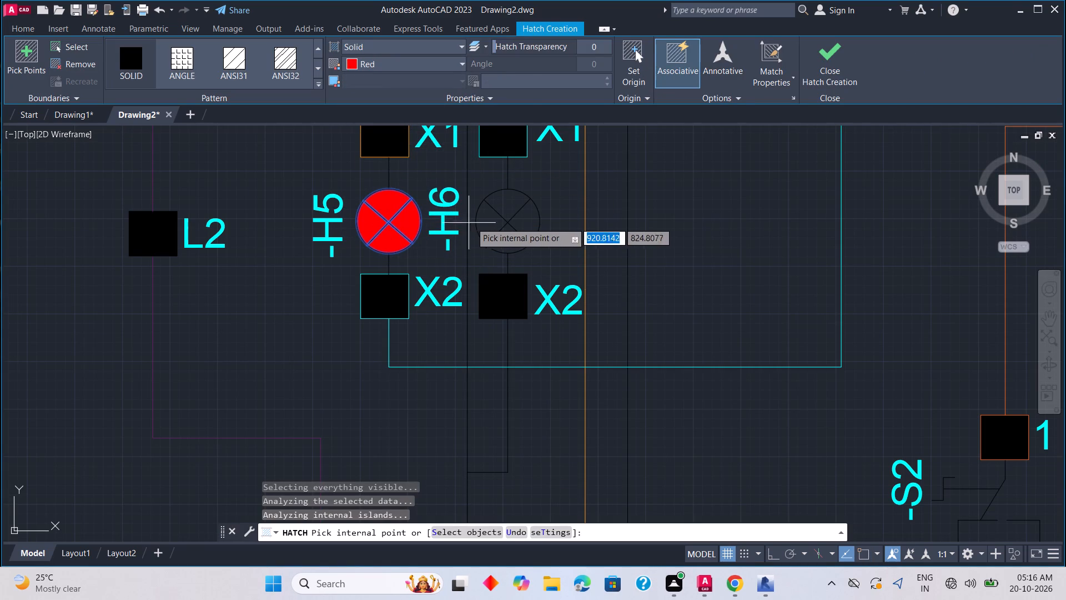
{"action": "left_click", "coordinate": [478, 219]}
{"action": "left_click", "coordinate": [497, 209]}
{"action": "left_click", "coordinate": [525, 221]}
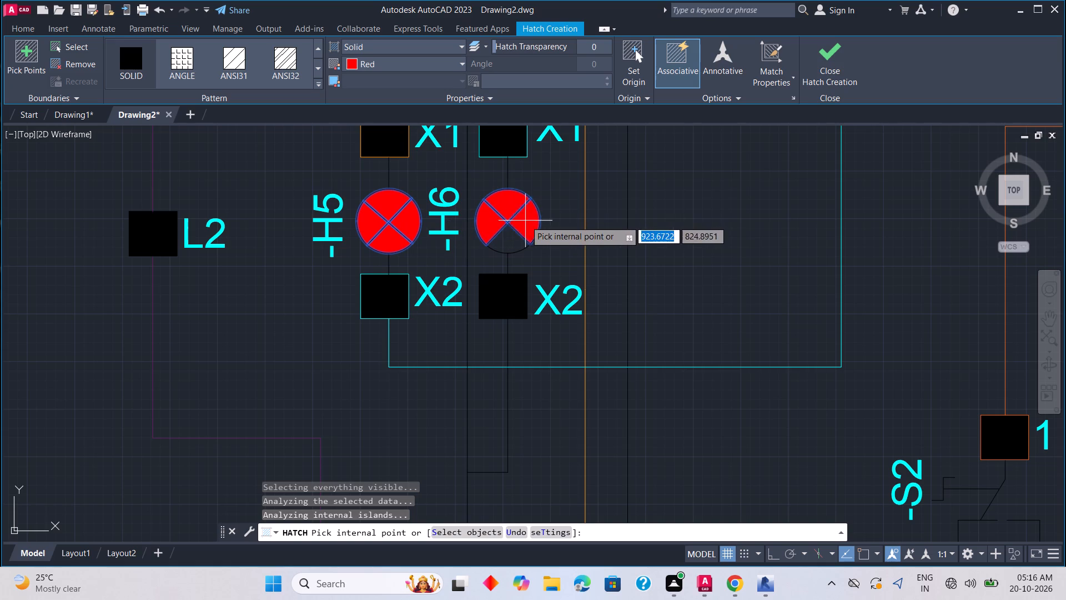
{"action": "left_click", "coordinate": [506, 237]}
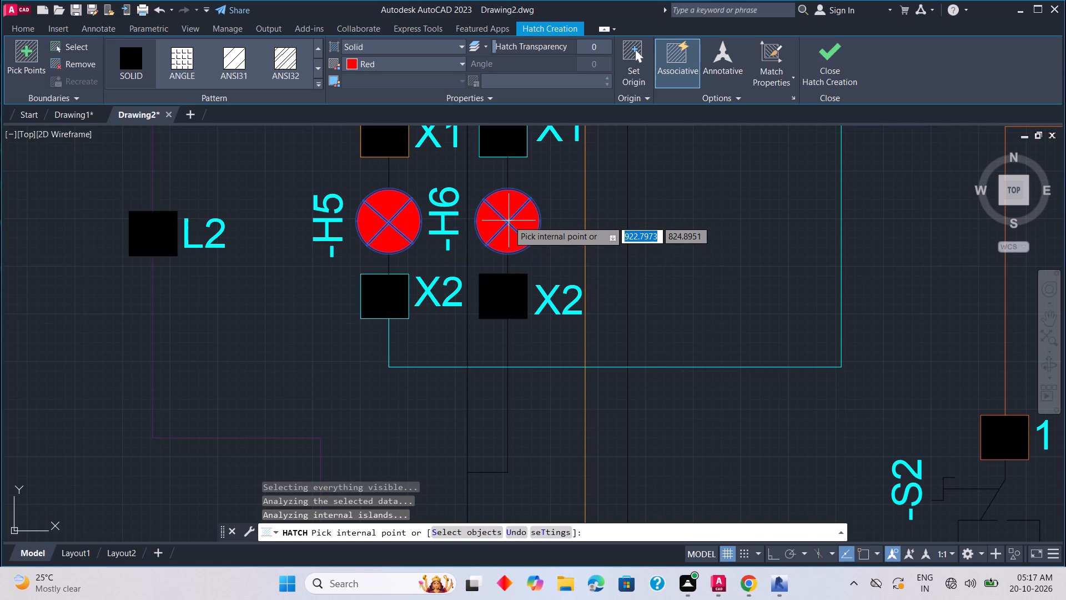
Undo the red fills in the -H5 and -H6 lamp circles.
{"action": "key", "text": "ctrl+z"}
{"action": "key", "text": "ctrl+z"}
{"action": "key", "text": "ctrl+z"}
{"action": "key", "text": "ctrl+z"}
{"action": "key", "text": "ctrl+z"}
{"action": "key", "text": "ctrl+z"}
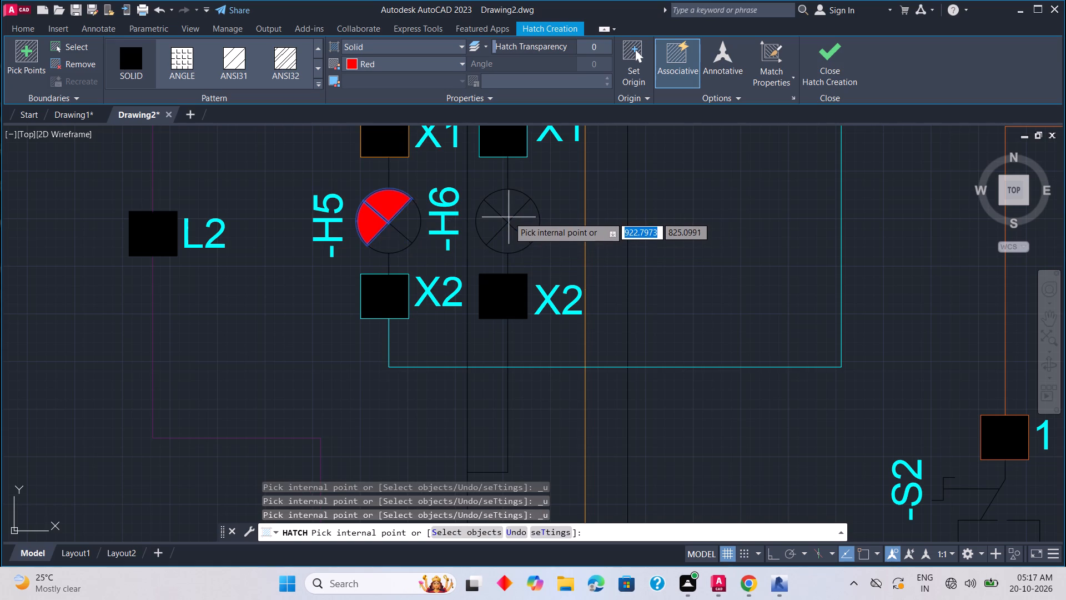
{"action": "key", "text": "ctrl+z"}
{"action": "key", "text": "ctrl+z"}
Fill all four quadrants of the -H1 lamp circle with the solid red hatch.
{"action": "scroll", "coordinate": [509, 219], "scroll_direction": "down", "scroll_amount": 1}
{"action": "middle_click_drag", "start_coordinate": [501, 314], "coordinate": [496, 262]}
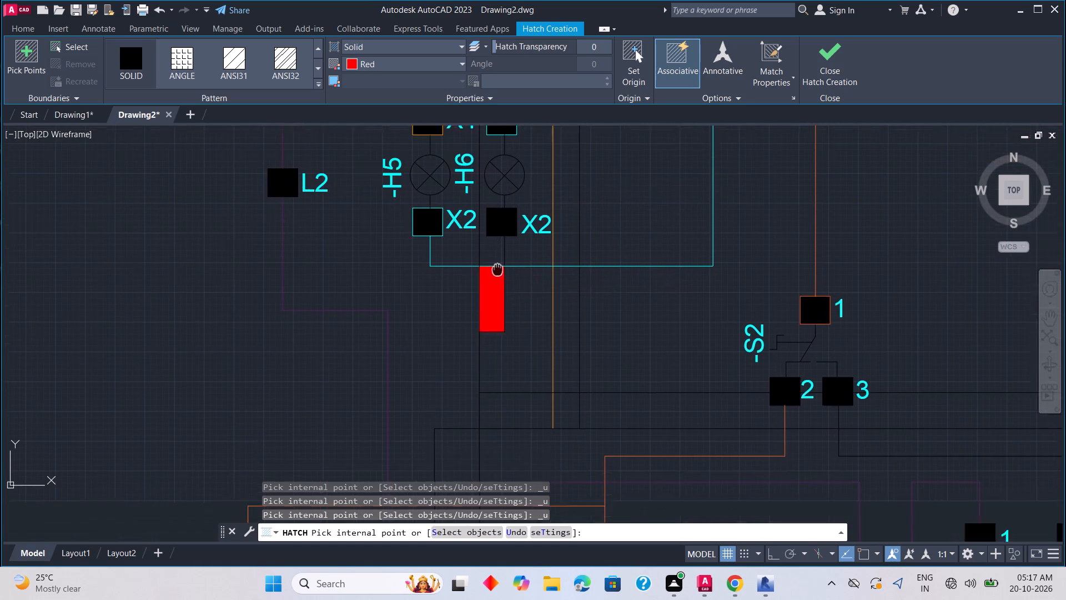
{"action": "middle_click_drag", "start_coordinate": [496, 262], "coordinate": [480, 166]}
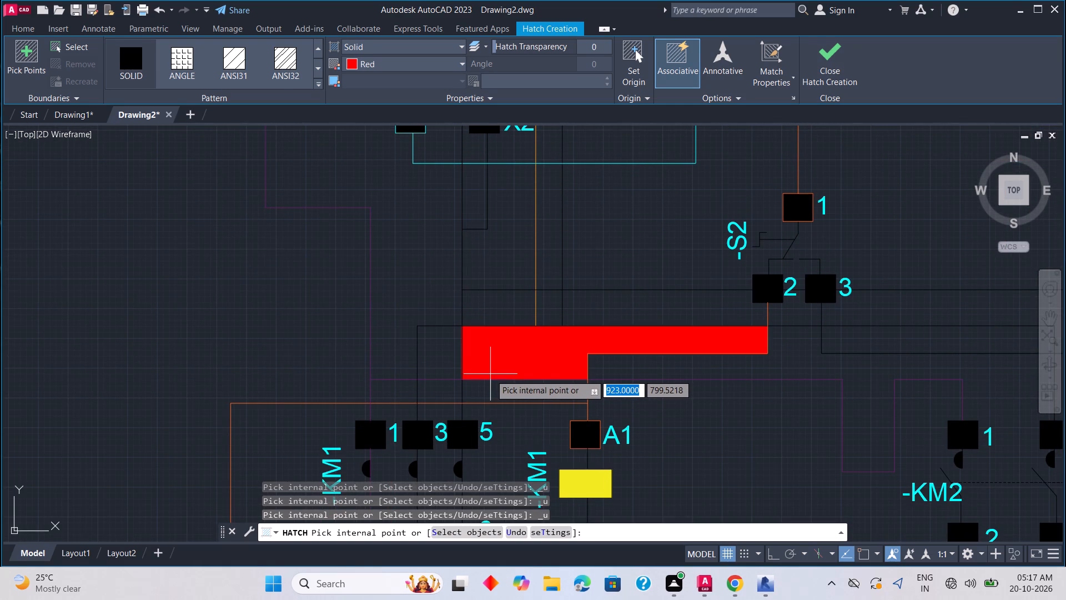
{"action": "middle_click_drag", "start_coordinate": [490, 375], "coordinate": [485, 174]}
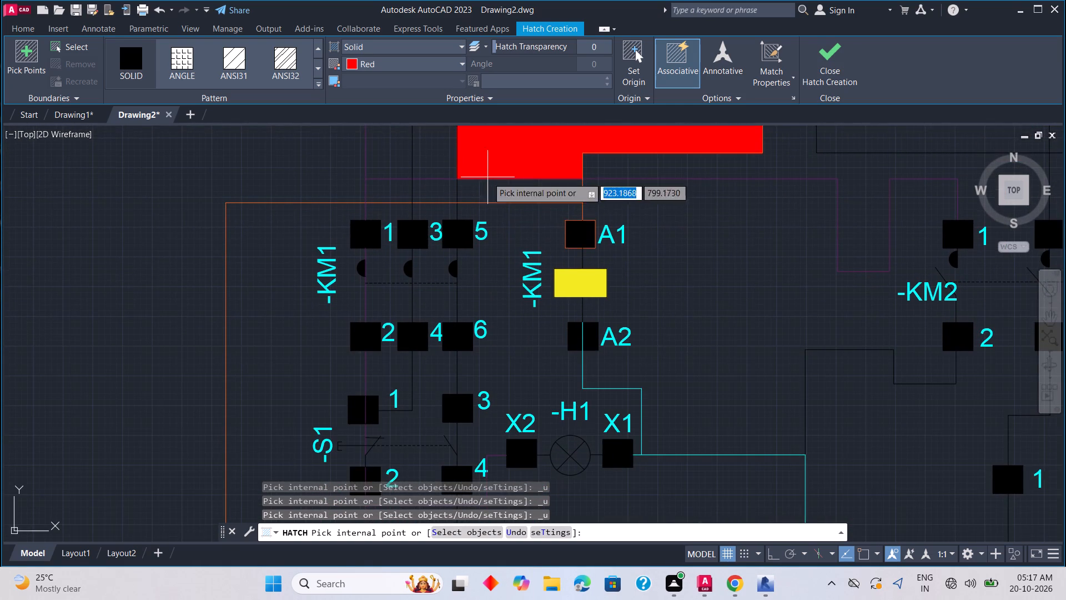
{"action": "middle_click_drag", "start_coordinate": [505, 352], "coordinate": [480, 192]}
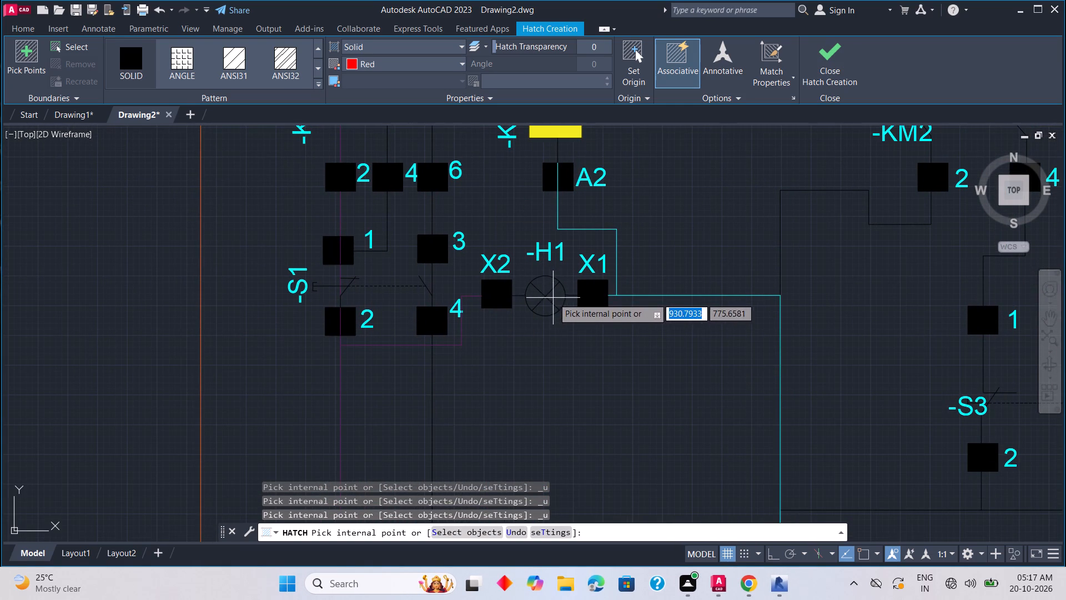
{"action": "left_click", "coordinate": [553, 297]}
{"action": "left_click", "coordinate": [544, 283]}
{"action": "left_click_drag", "start_coordinate": [535, 297], "coordinate": [536, 304]}
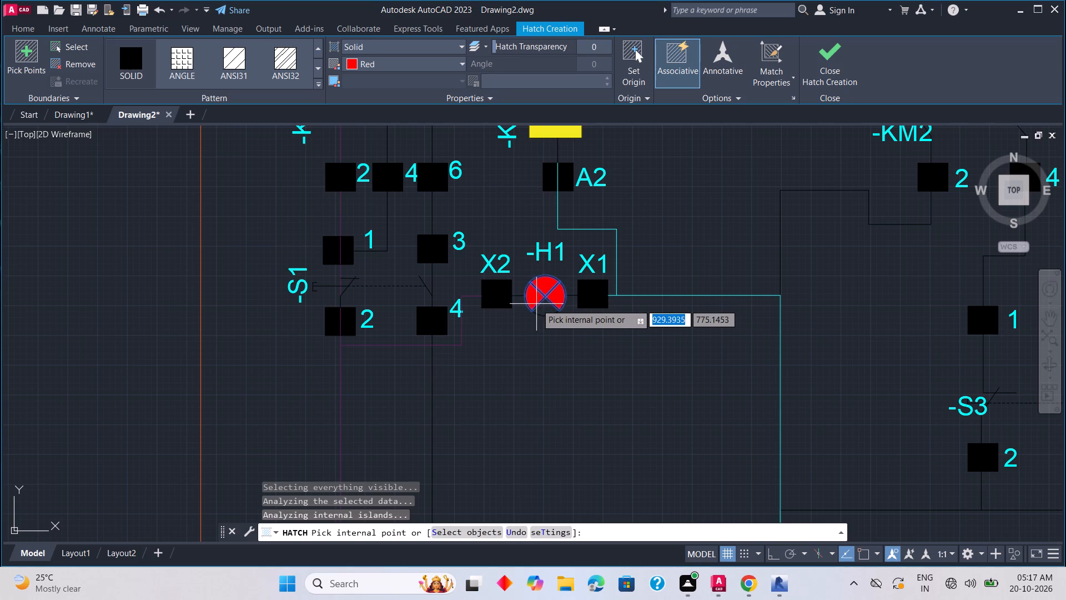
{"action": "left_click", "coordinate": [547, 304]}
Fill all four quadrants of the -H3 lamp circle with the solid red hatch.
{"action": "scroll", "coordinate": [542, 311], "scroll_direction": "down", "scroll_amount": 5}
{"action": "scroll", "coordinate": [551, 377], "scroll_direction": "up", "scroll_amount": 3}
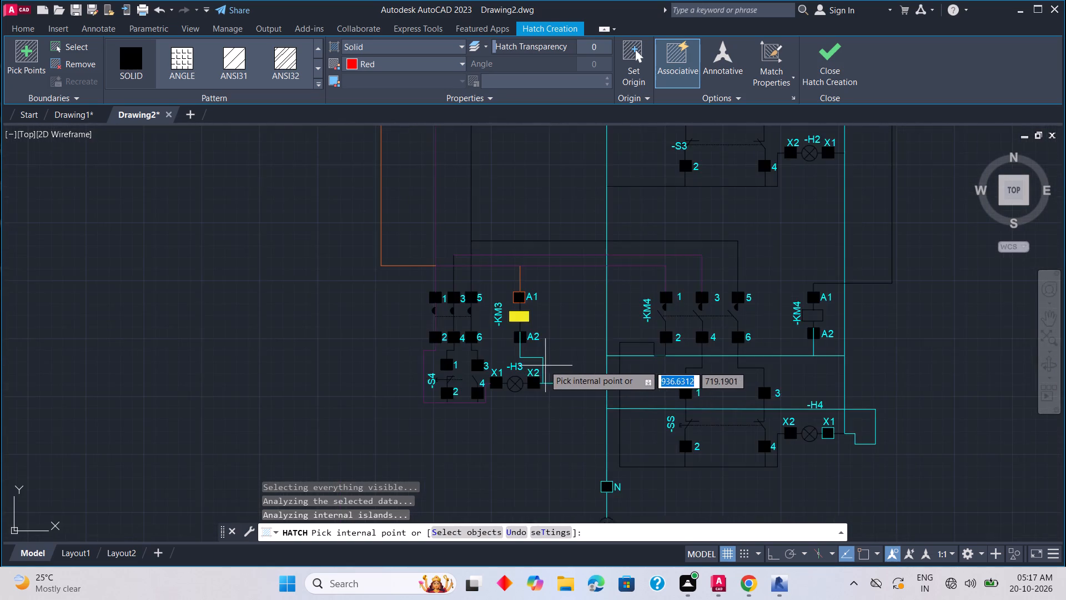
{"action": "scroll", "coordinate": [544, 359], "scroll_direction": "up", "scroll_amount": 3}
{"action": "middle_click_drag", "start_coordinate": [525, 382], "coordinate": [580, 264]}
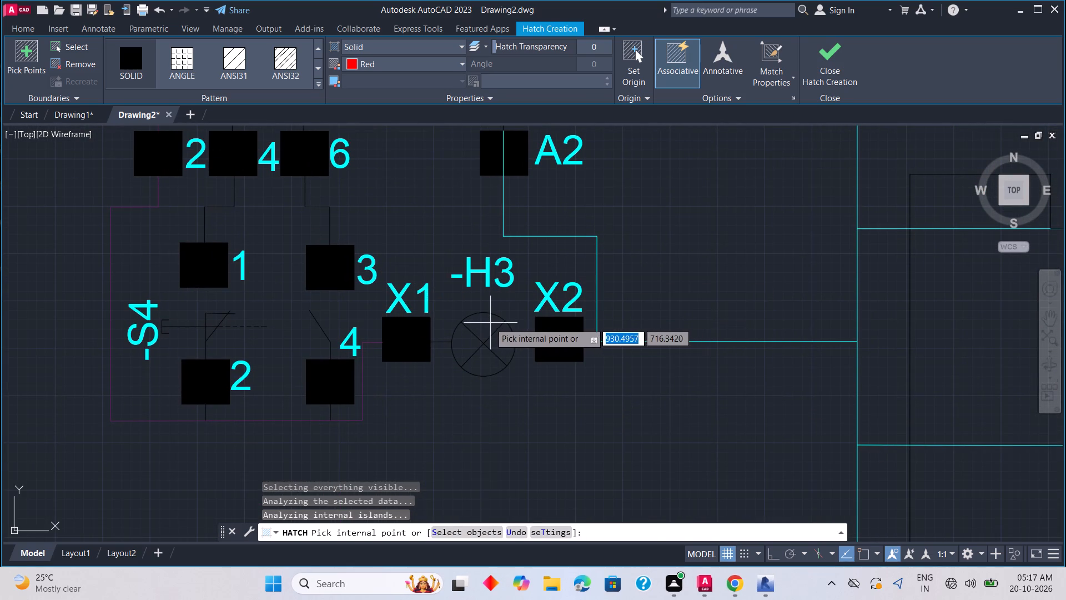
{"action": "left_click", "coordinate": [481, 321]}
{"action": "left_click", "coordinate": [468, 336]}
{"action": "left_click_drag", "start_coordinate": [480, 355], "coordinate": [486, 353]}
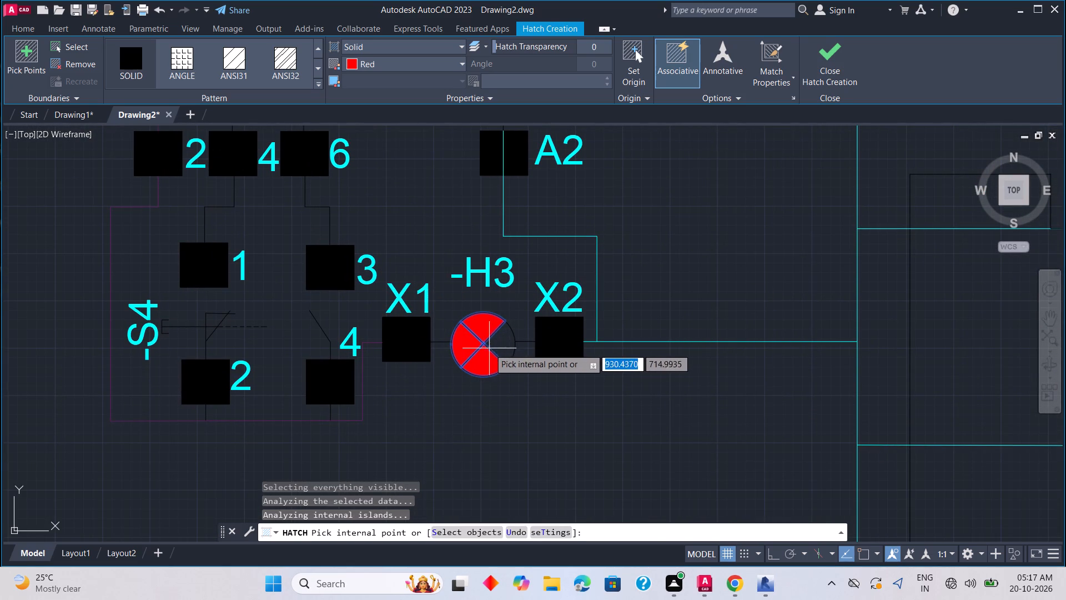
{"action": "left_click", "coordinate": [494, 344]}
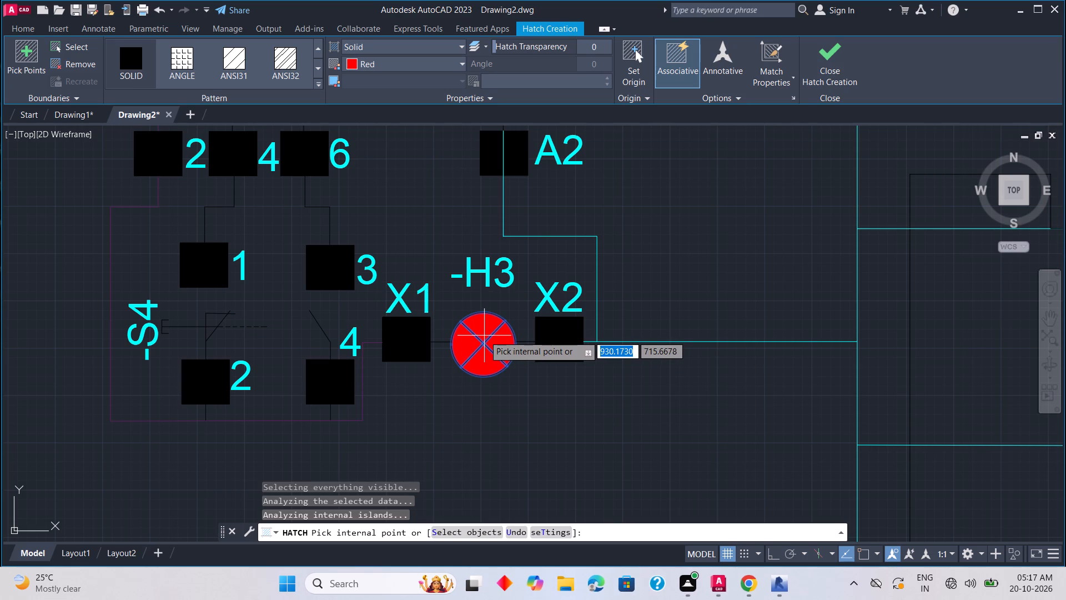
End the red solid hatching, keeping the lamp fills already placed.
{"action": "middle_click_drag", "start_coordinate": [656, 249], "coordinate": [544, 408]}
{"action": "scroll", "coordinate": [550, 411], "scroll_direction": "down", "scroll_amount": 1}
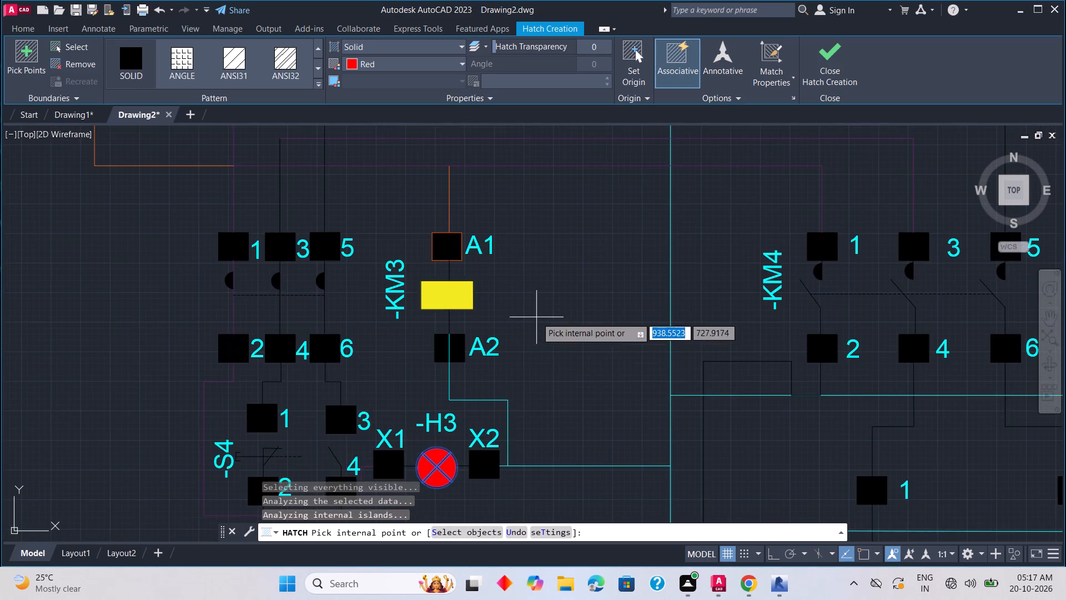
{"action": "middle_click", "coordinate": [537, 315]}
{"action": "scroll", "coordinate": [537, 315], "scroll_direction": "down", "scroll_amount": 4}
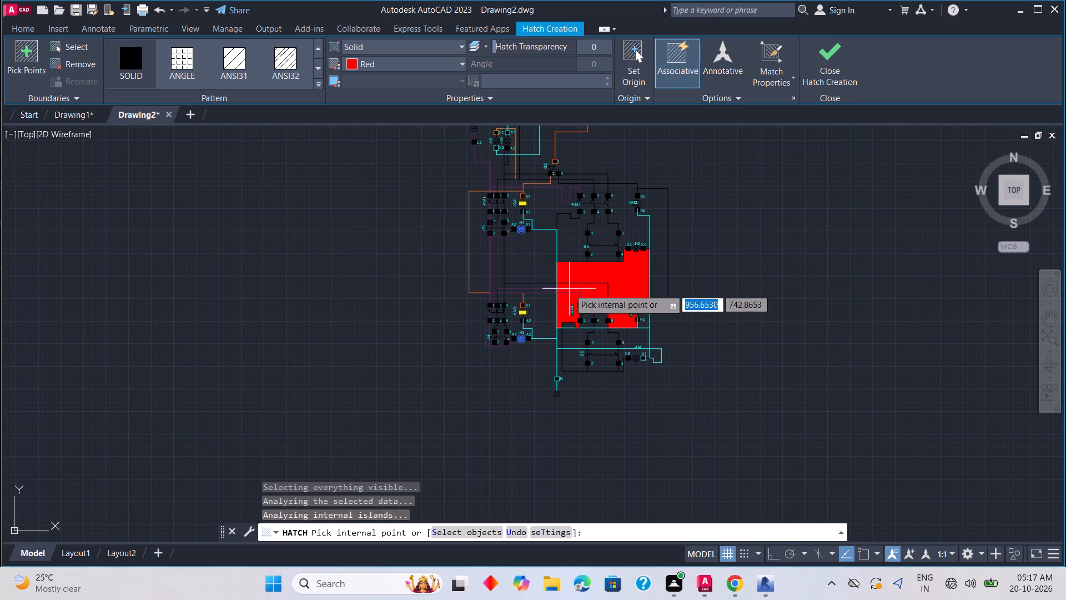
{"action": "key", "text": "Escape"}
With ortho on, draw an open bracket beside the -H5 lamp circle: upper stub about 0.2, arms about 0.33, vertical back about 0.84.
{"action": "middle_click_drag", "start_coordinate": [522, 271], "coordinate": [522, 448]}
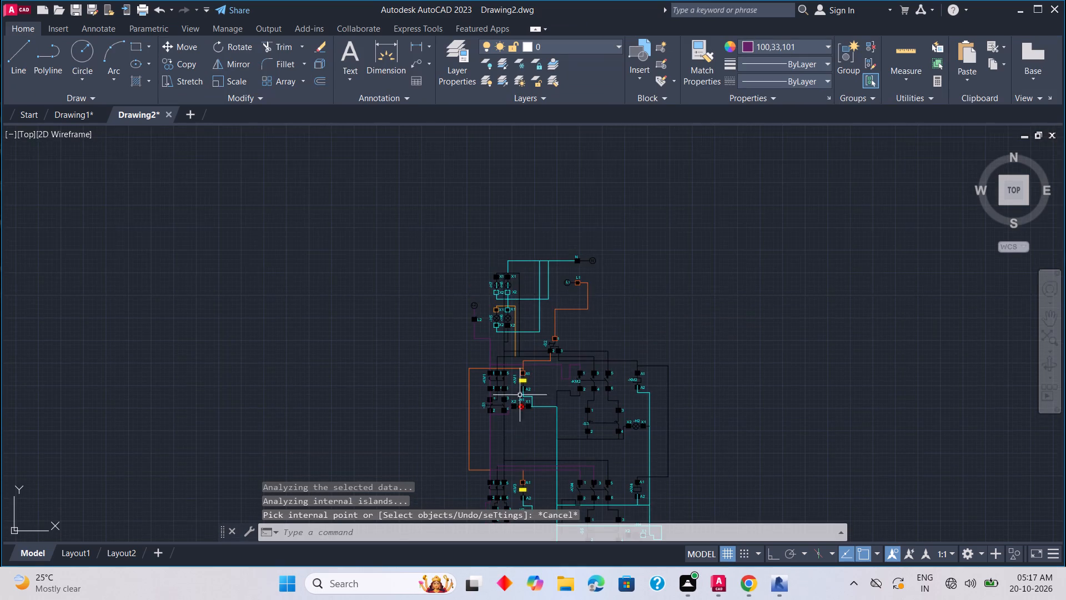
{"action": "scroll", "coordinate": [530, 357], "scroll_direction": "up", "scroll_amount": 2}
{"action": "scroll", "coordinate": [473, 334], "scroll_direction": "up", "scroll_amount": 3}
{"action": "middle_click_drag", "start_coordinate": [479, 221], "coordinate": [599, 541]}
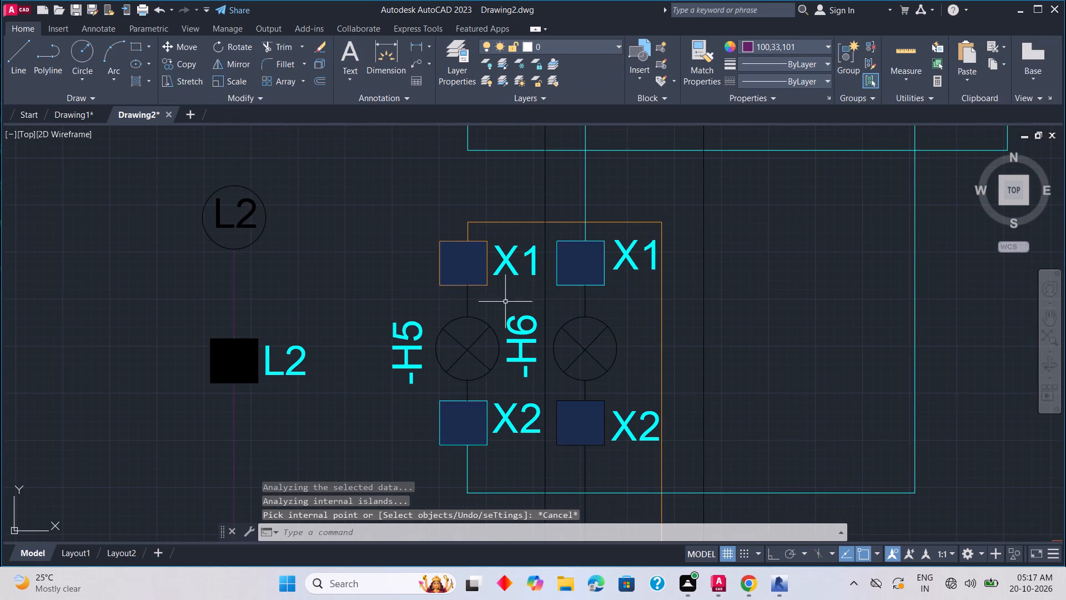
{"action": "scroll", "coordinate": [513, 356], "scroll_direction": "up", "scroll_amount": 4}
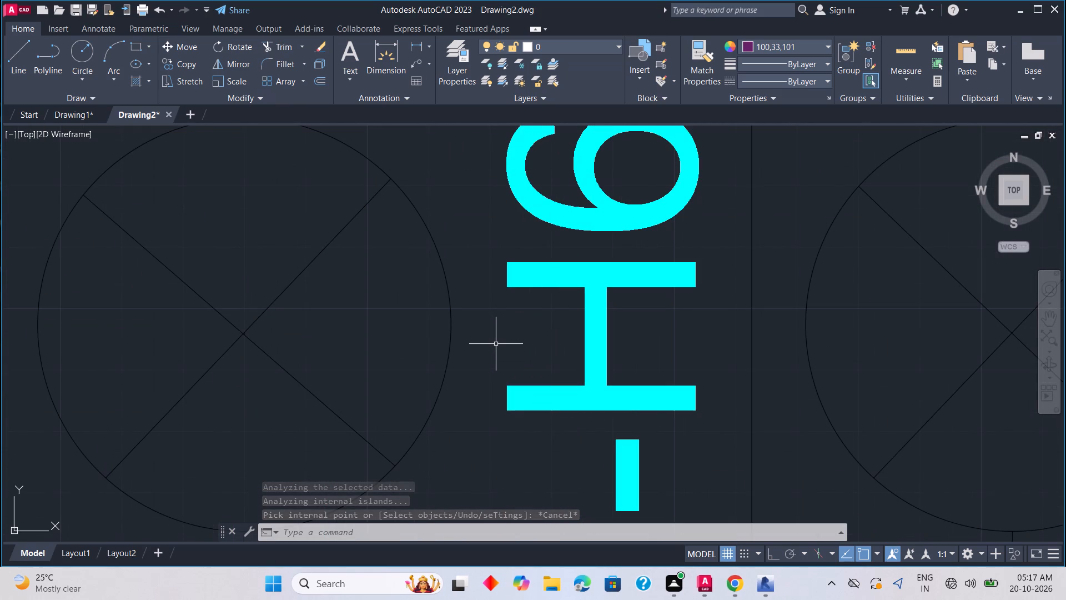
{"action": "key", "text": "l"}
{"action": "key", "text": "space"}
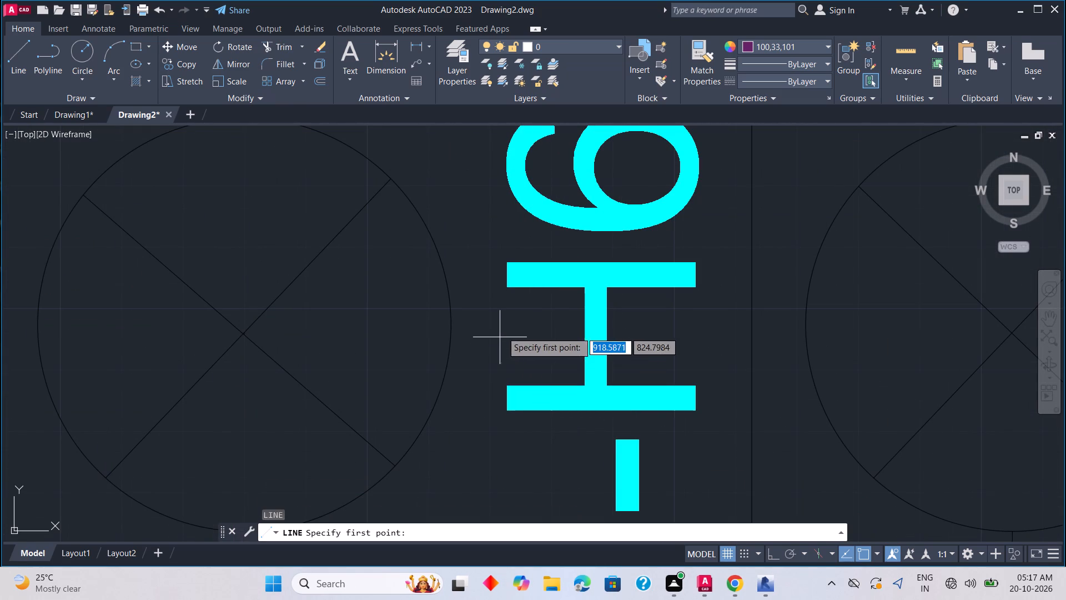
{"action": "left_click", "coordinate": [458, 262]}
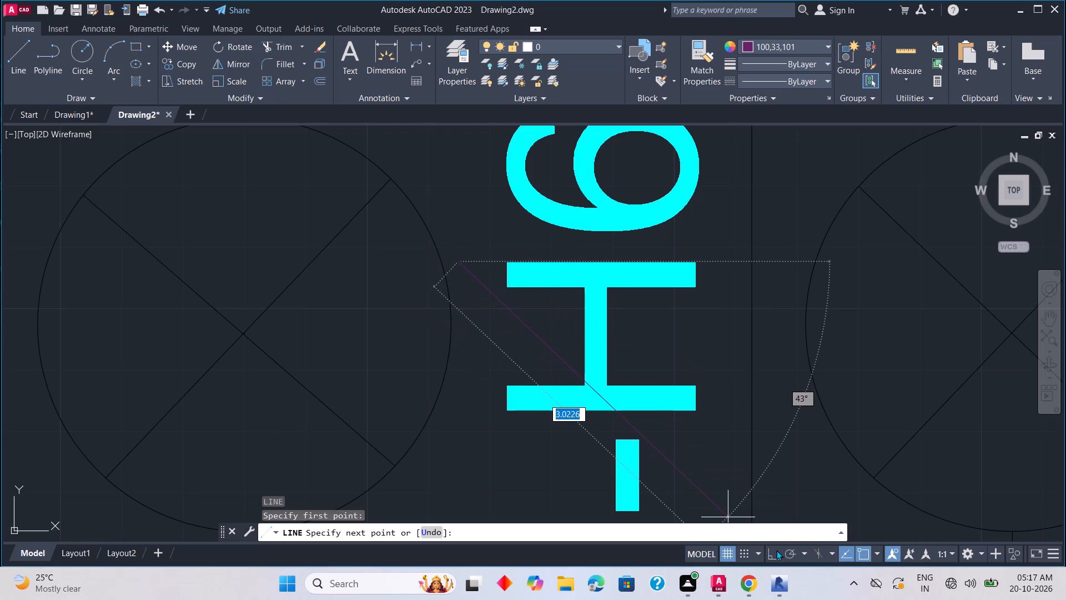
{"action": "left_click", "coordinate": [775, 555]}
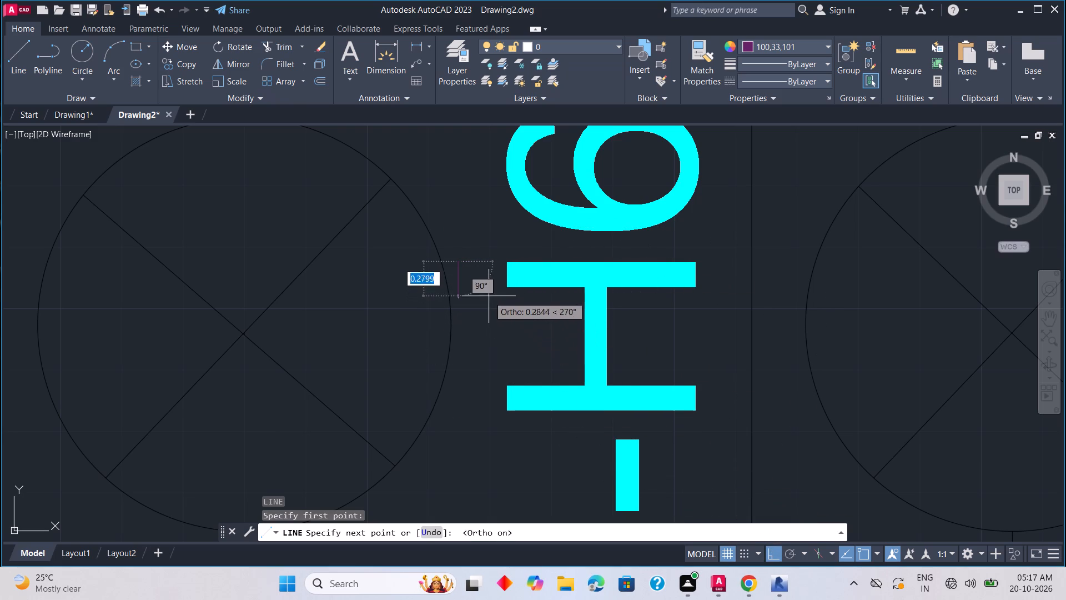
{"action": "left_click", "coordinate": [475, 286]}
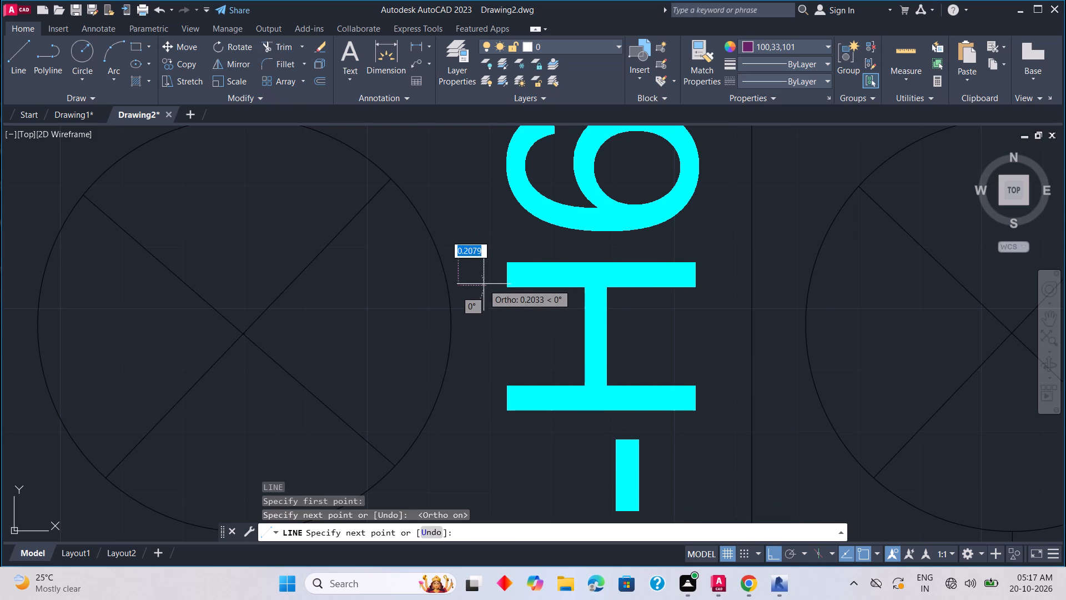
{"action": "left_click", "coordinate": [499, 285]}
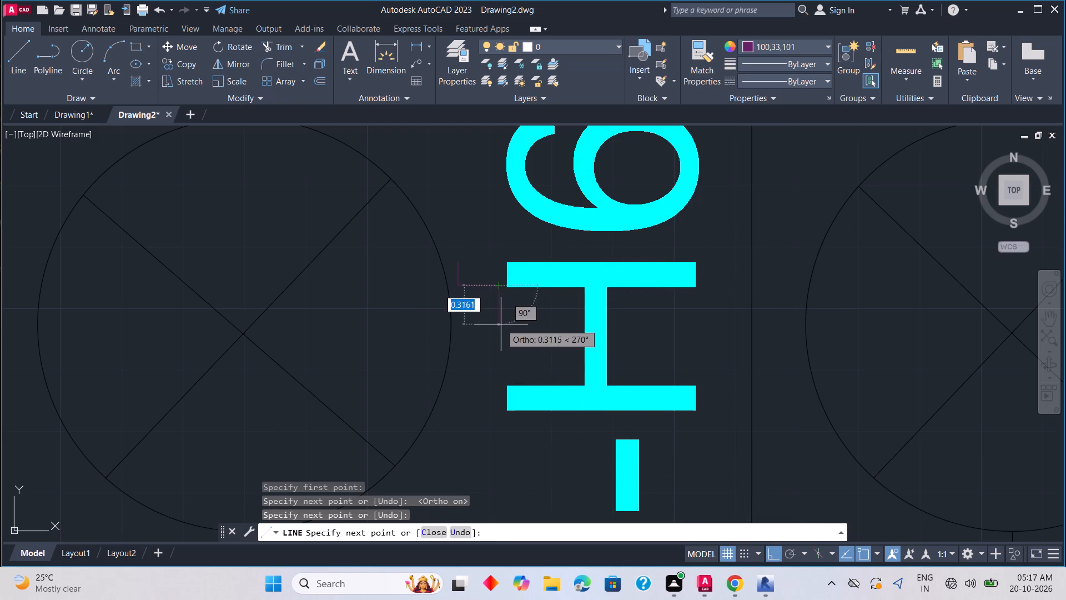
{"action": "left_click", "coordinate": [495, 389]}
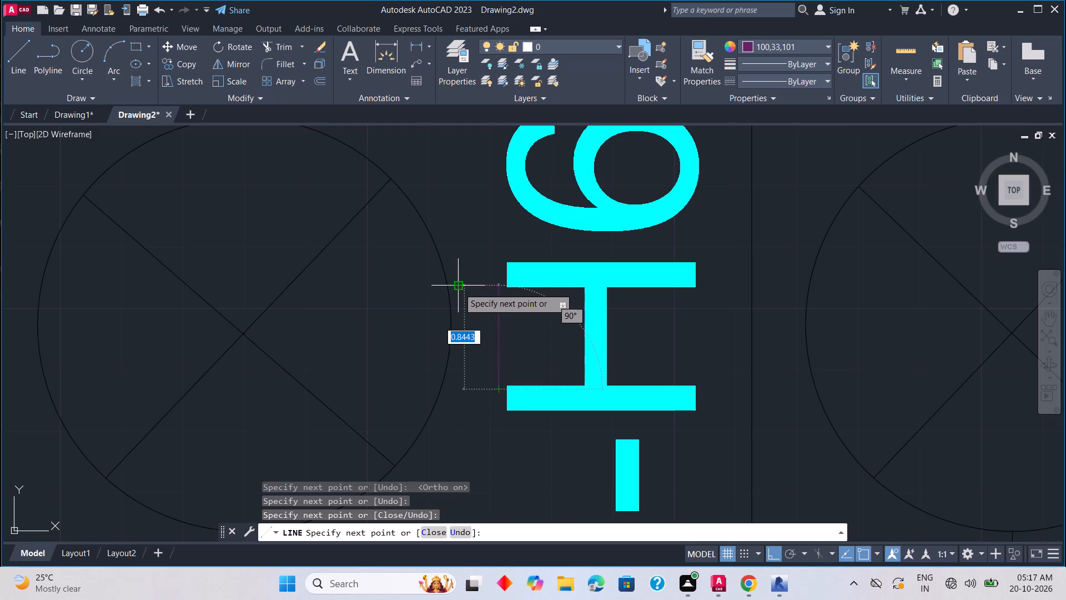
{"action": "left_click", "coordinate": [455, 368]}
{"action": "left_click", "coordinate": [456, 396]}
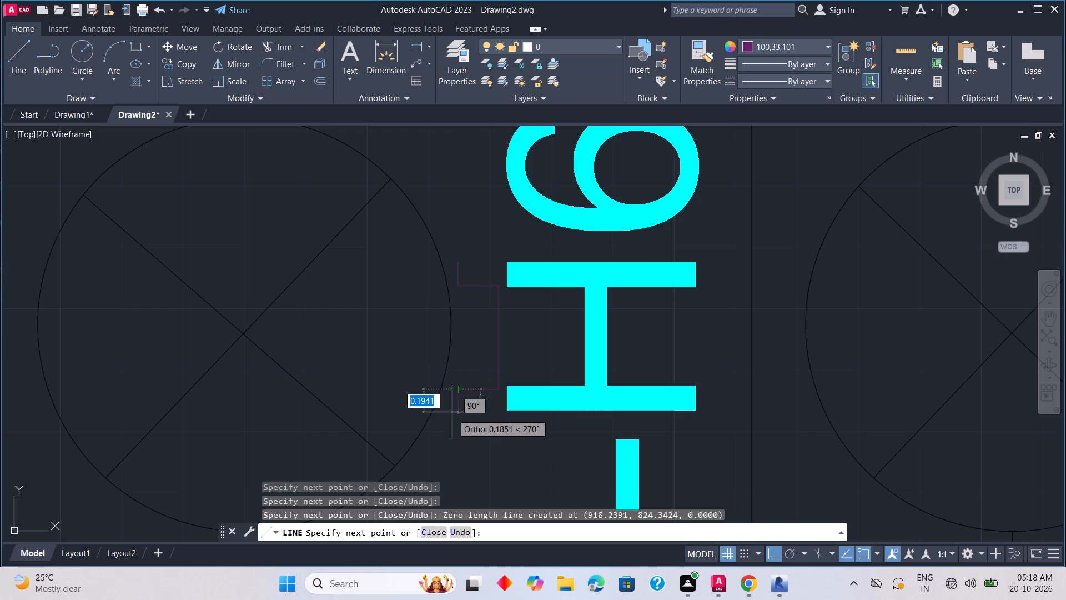
{"action": "key", "text": "Escape"}
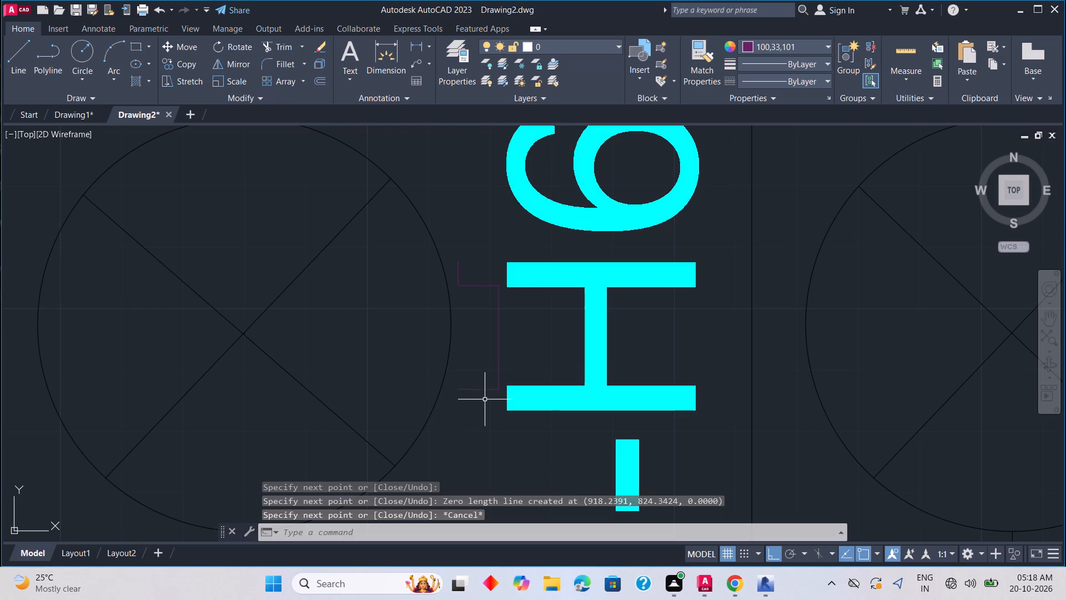
Draw a vertical stub line about 0.17 long downward from the free end of the bracket's lower arm.
{"action": "key", "text": "l"}
{"action": "key", "text": "space"}
{"action": "left_click", "coordinate": [461, 390]}
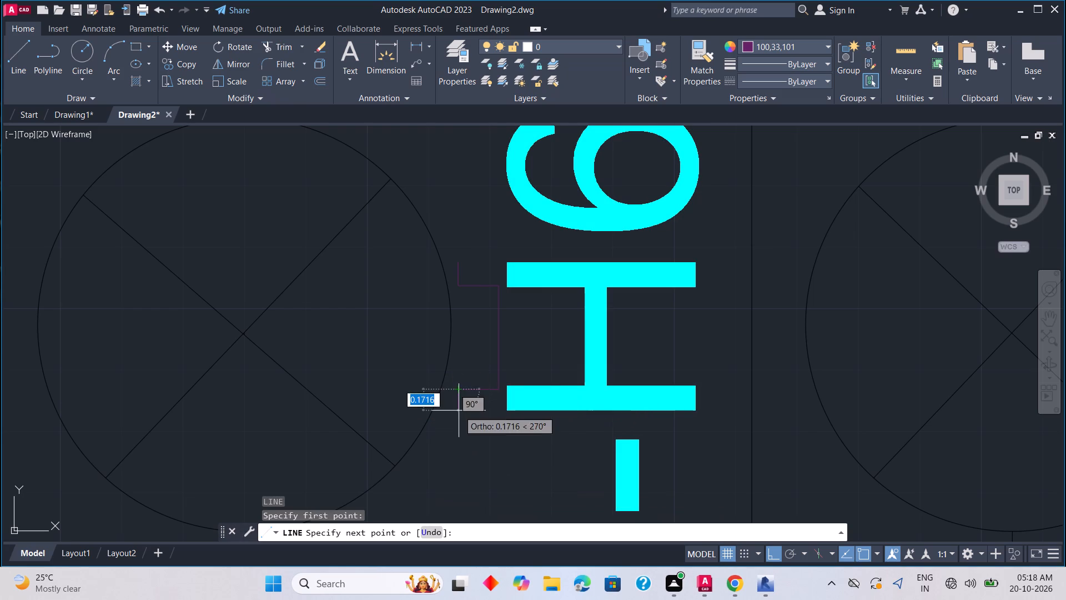
{"action": "left_click", "coordinate": [460, 409]}
{"action": "key", "text": "Escape"}
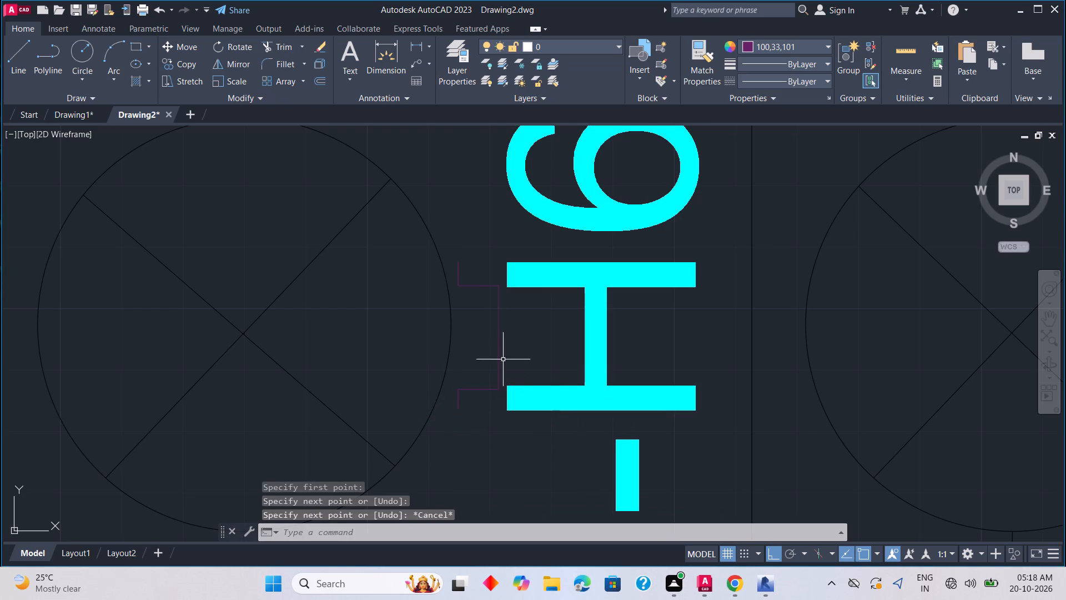
Select all the bracket lines beside the -H5 lamp and change their colour to black (0,0,0).
{"action": "left_click", "coordinate": [481, 427]}
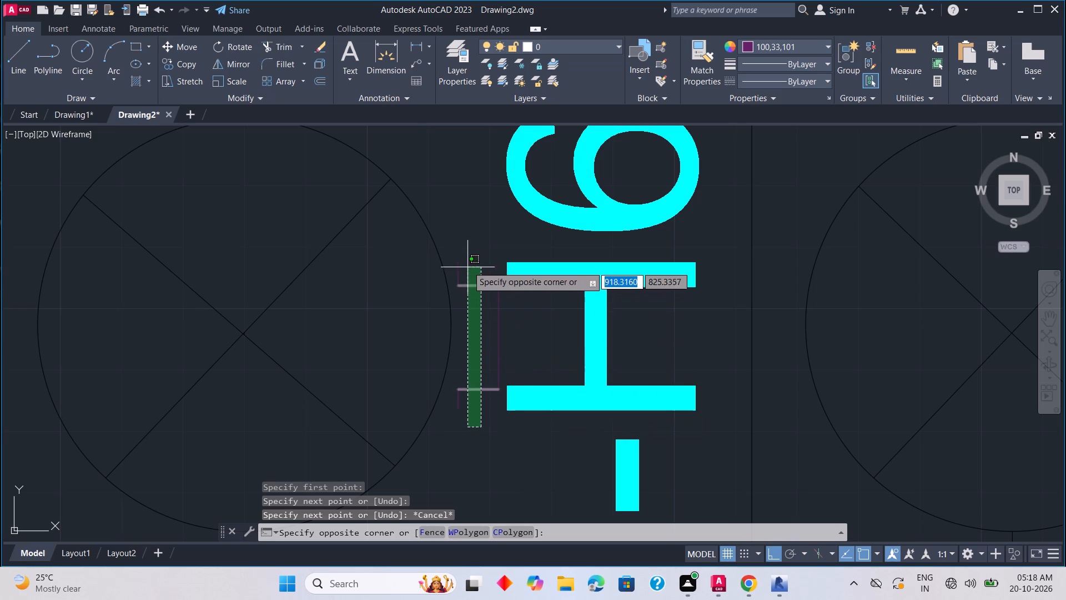
{"action": "key", "text": "Escape"}
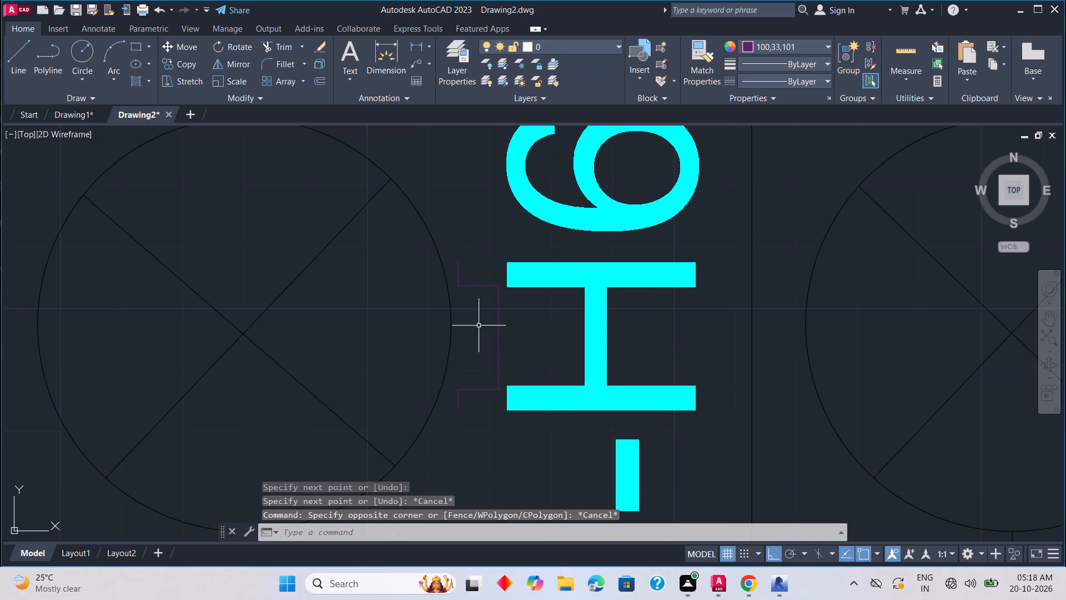
{"action": "left_click", "coordinate": [409, 208]}
{"action": "left_click", "coordinate": [511, 458]}
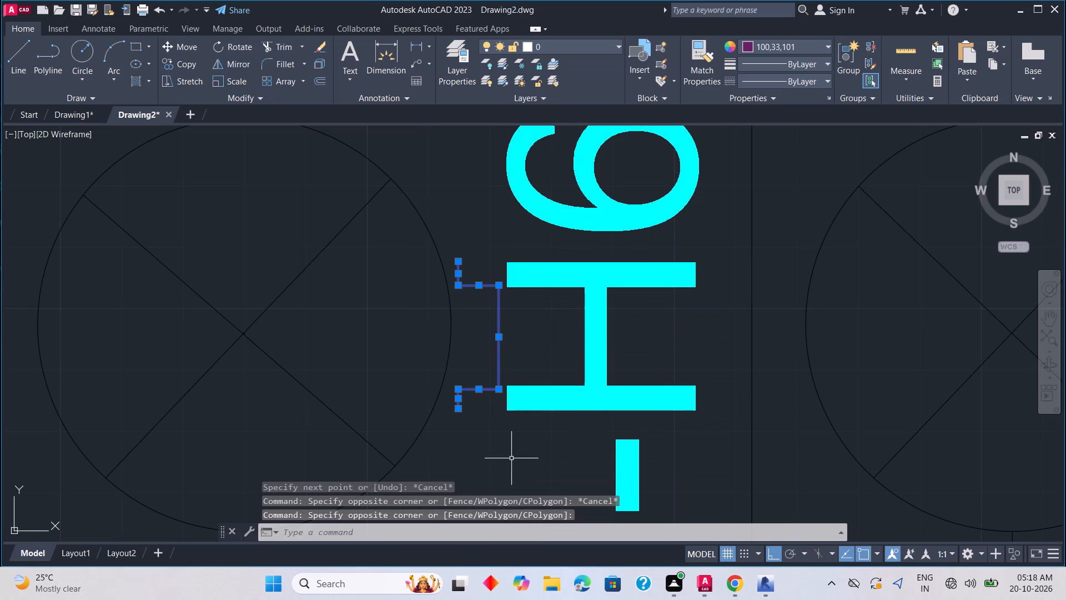
{"action": "left_click", "coordinate": [803, 51]}
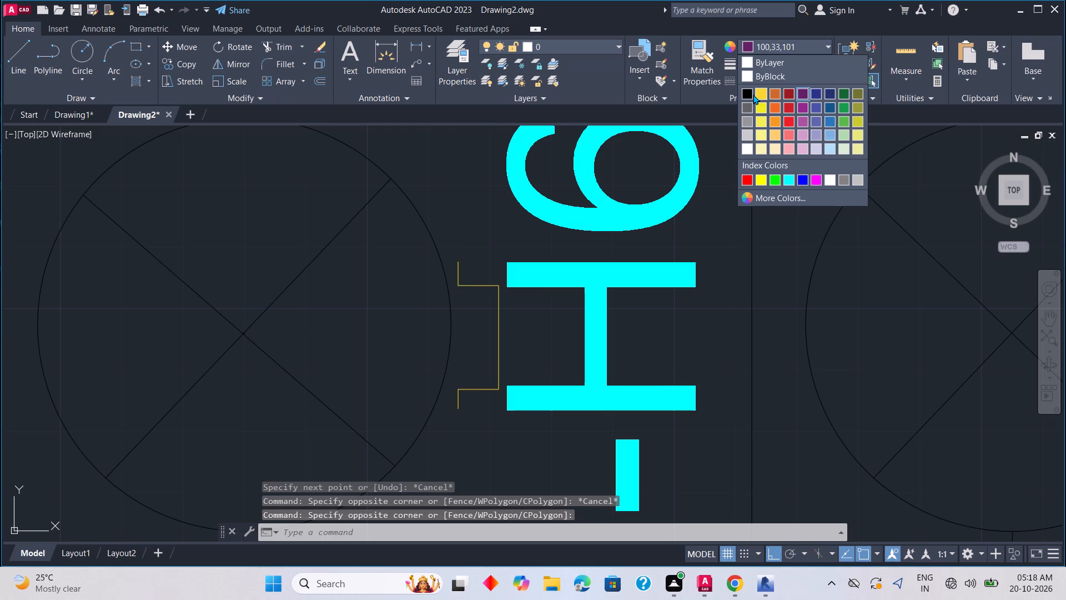
{"action": "left_click", "coordinate": [748, 93]}
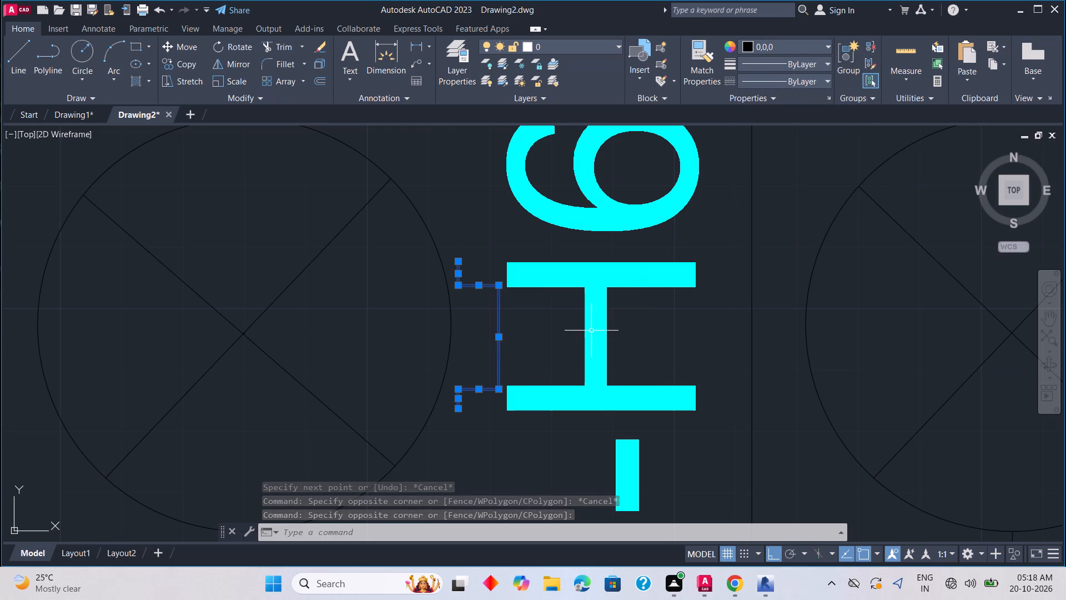
Copy the black bracket horizontally about 6.32 units to the outer right side of the -H6 lamp circle.
{"action": "right_click", "coordinate": [588, 334]}
{"action": "left_click", "coordinate": [625, 347]}
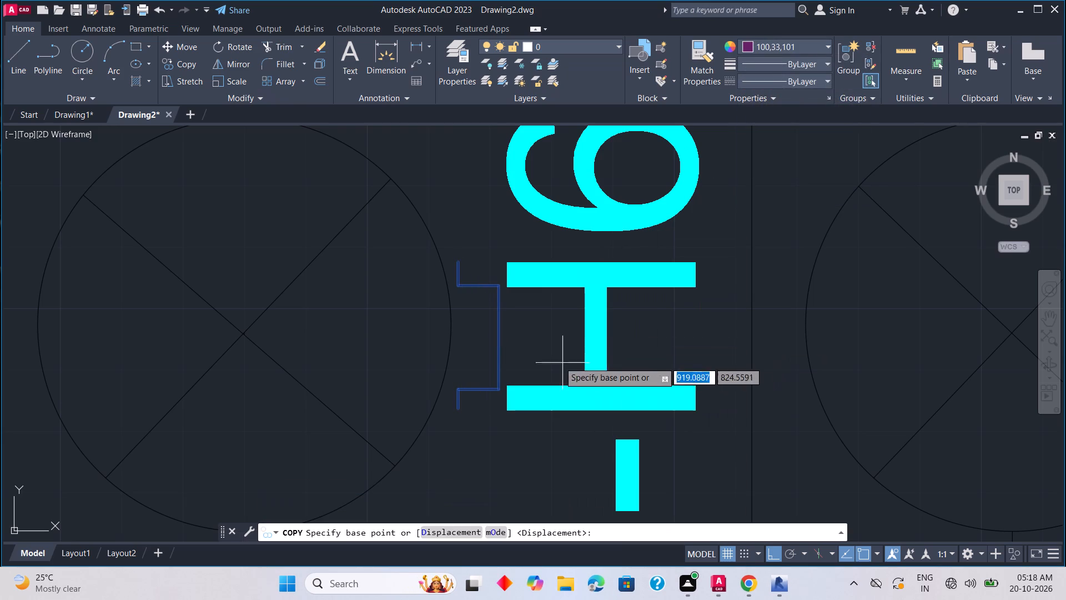
{"action": "left_click", "coordinate": [458, 258]}
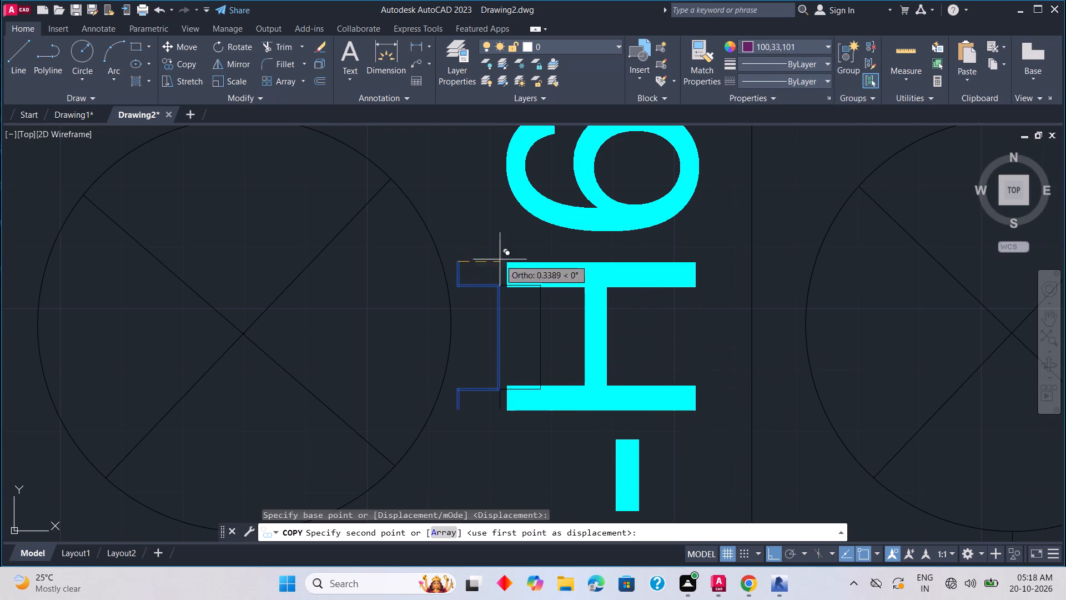
{"action": "middle_click_drag", "start_coordinate": [722, 262], "coordinate": [144, 275]}
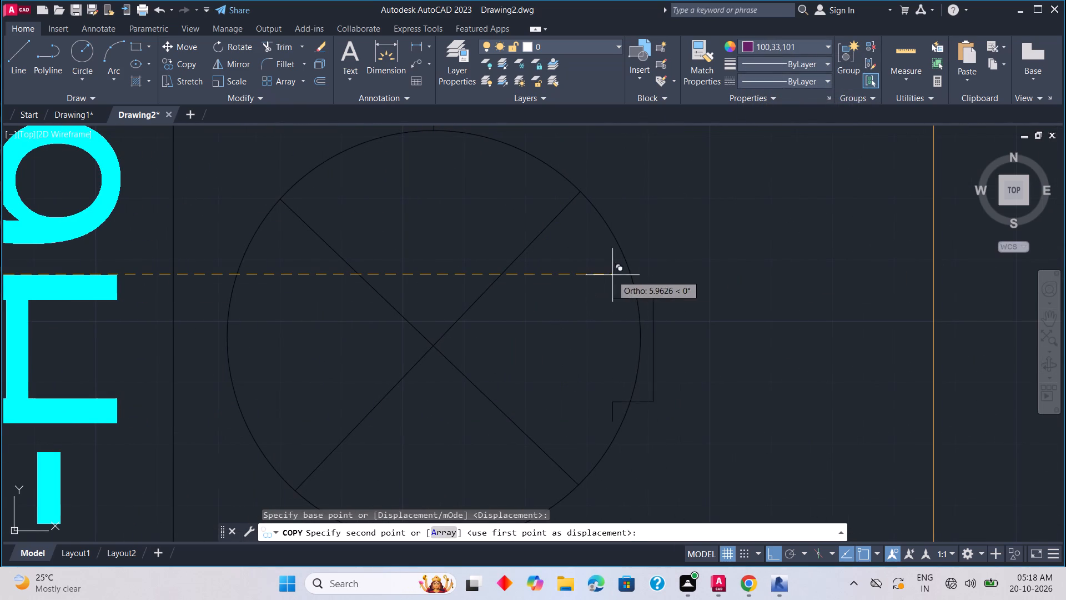
{"action": "left_click", "coordinate": [656, 269]}
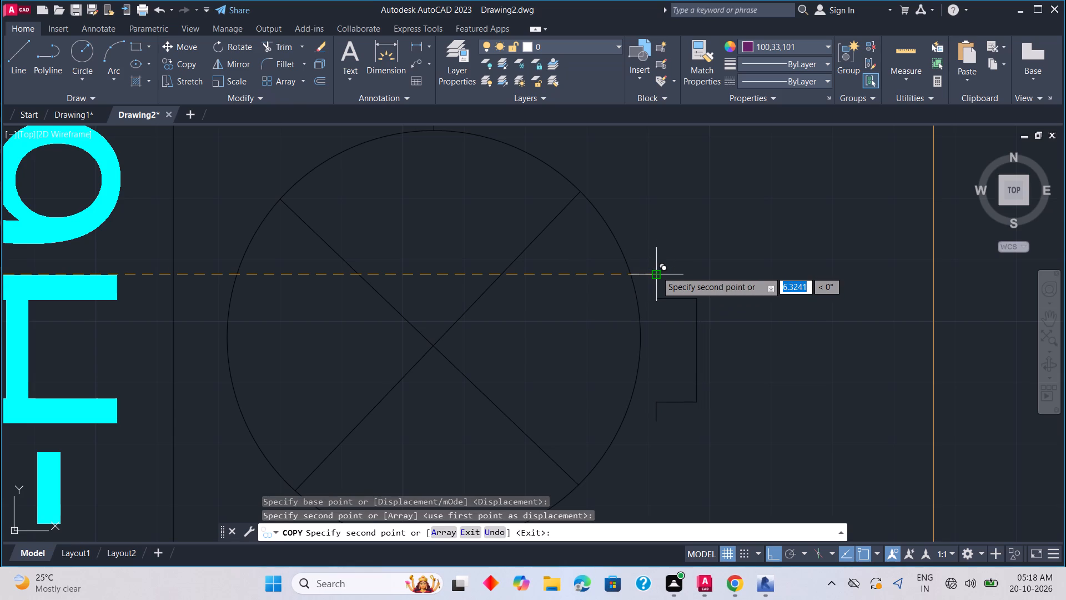
With ortho off, place another bracket copy beside the -H7 lamp circle, about 18.17 units straight above the original.
{"action": "scroll", "coordinate": [656, 273], "scroll_direction": "down", "scroll_amount": 2}
{"action": "middle_click_drag", "start_coordinate": [480, 403], "coordinate": [490, 242]}
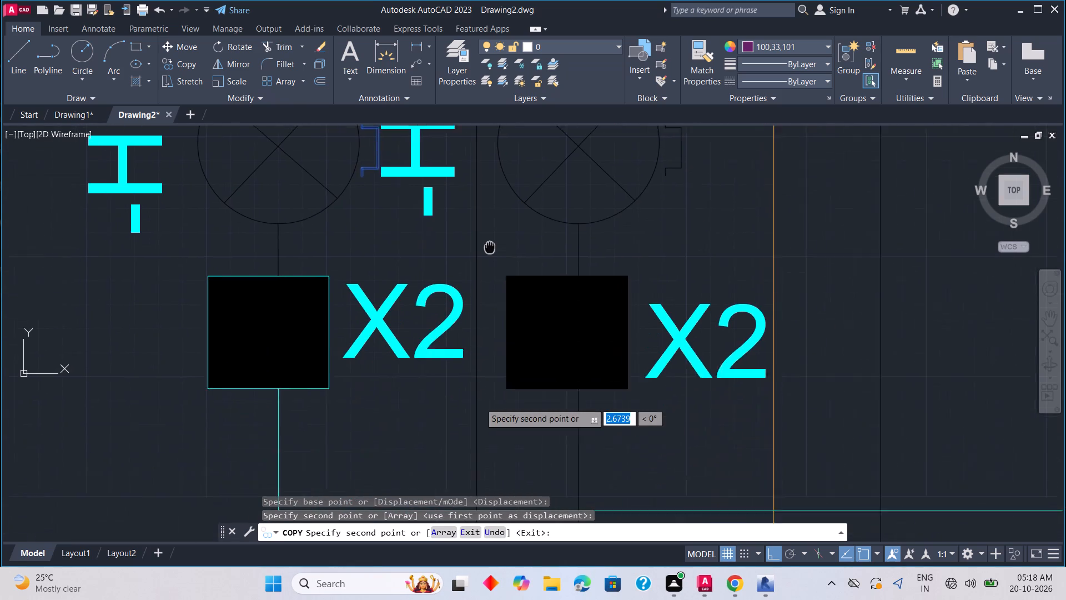
{"action": "middle_click_drag", "start_coordinate": [490, 242], "coordinate": [502, 195]}
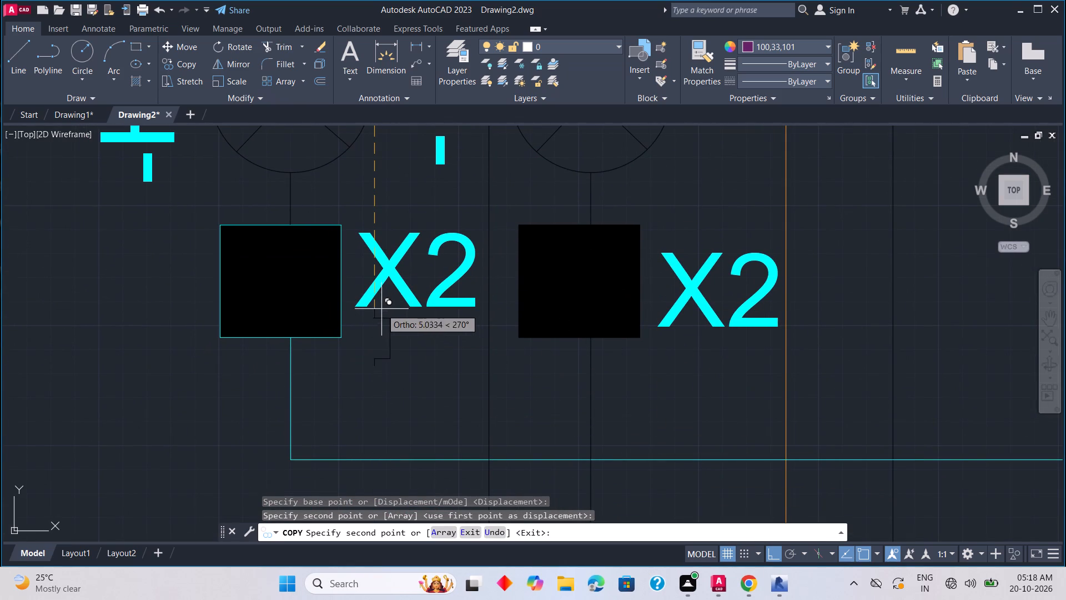
{"action": "scroll", "coordinate": [368, 295], "scroll_direction": "up", "scroll_amount": 2}
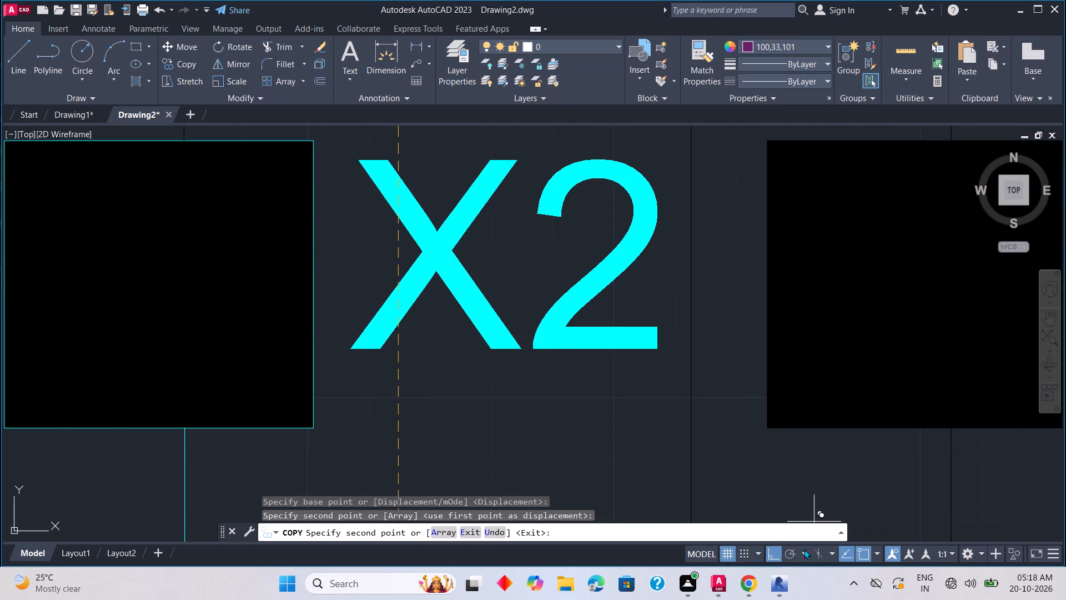
{"action": "left_click", "coordinate": [769, 551]}
{"action": "middle_click_drag", "start_coordinate": [382, 257], "coordinate": [565, 302]}
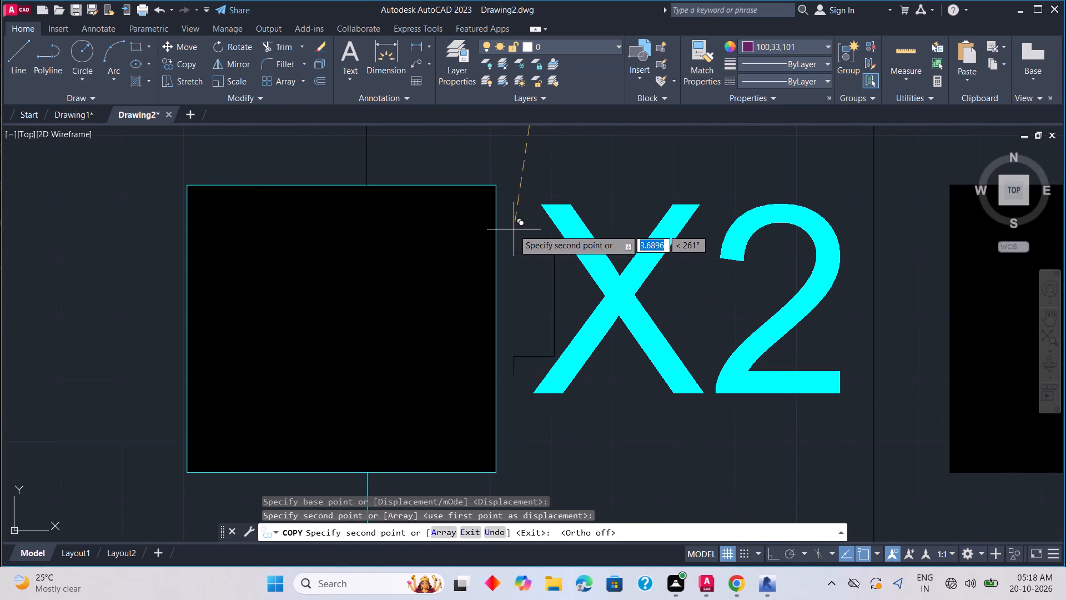
{"action": "scroll", "coordinate": [514, 229], "scroll_direction": "down", "scroll_amount": 3}
{"action": "middle_click_drag", "start_coordinate": [514, 259], "coordinate": [493, 394]}
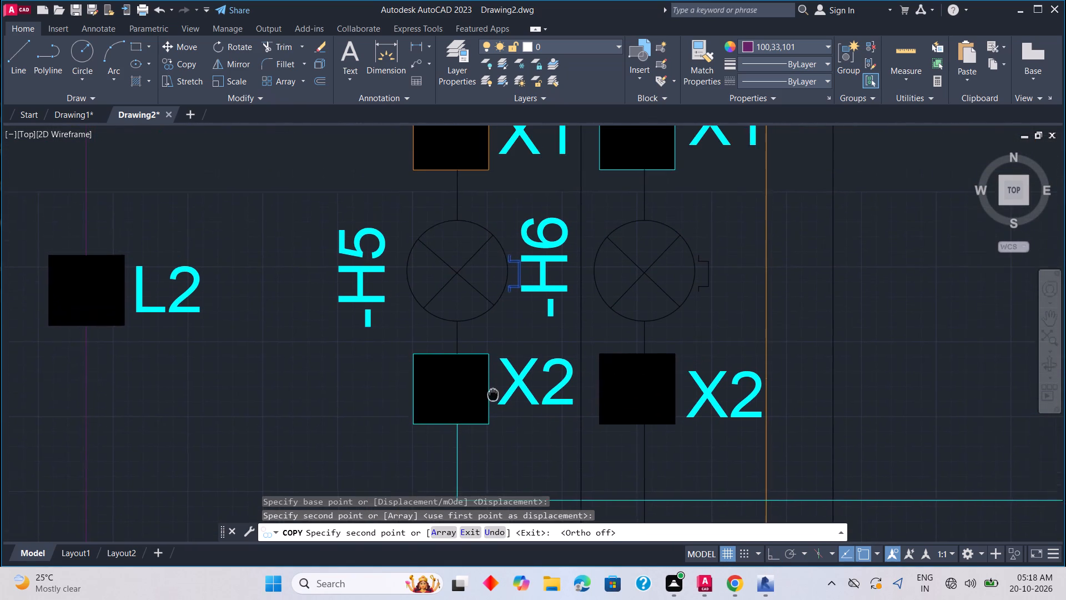
{"action": "middle_click_drag", "start_coordinate": [493, 394], "coordinate": [492, 417]}
{"action": "middle_click_drag", "start_coordinate": [519, 299], "coordinate": [509, 442]}
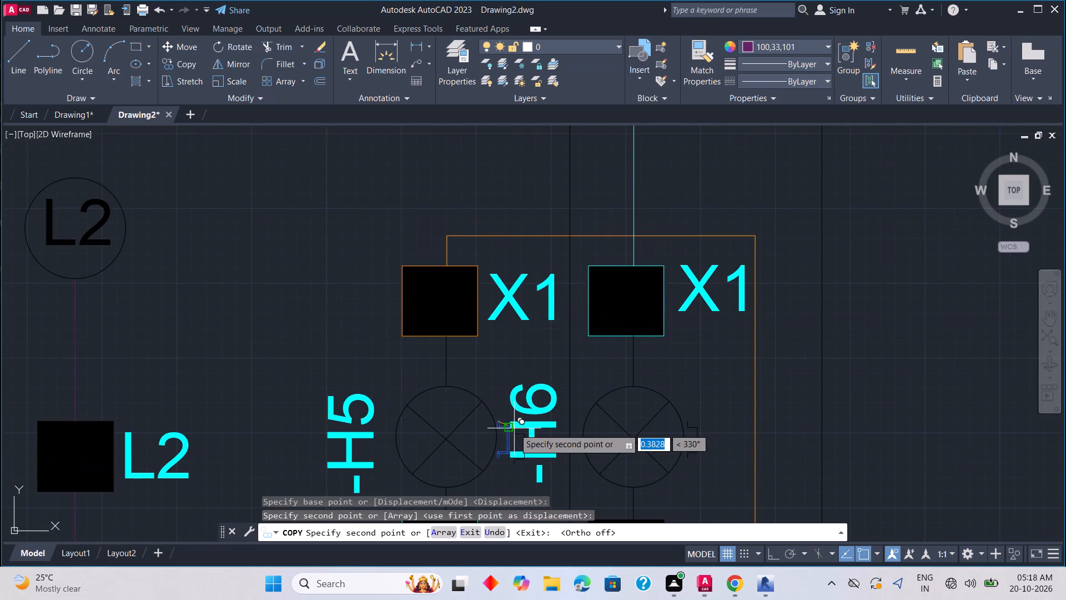
{"action": "middle_click_drag", "start_coordinate": [514, 428], "coordinate": [510, 126]}
{"action": "scroll", "coordinate": [537, 279], "scroll_direction": "down", "scroll_amount": 4}
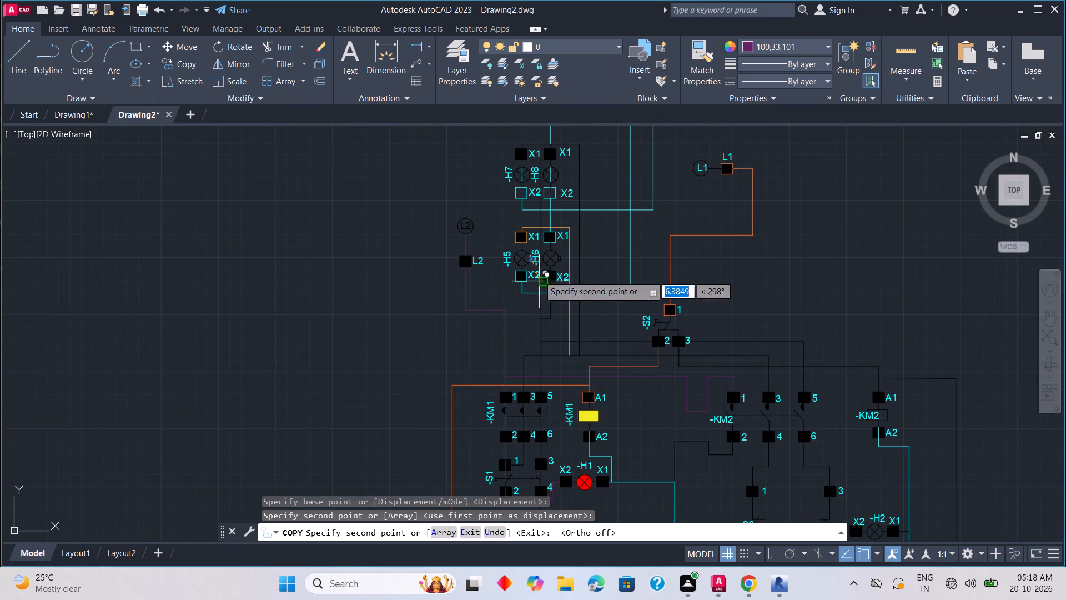
{"action": "middle_click_drag", "start_coordinate": [525, 192], "coordinate": [526, 372]}
{"action": "scroll", "coordinate": [531, 359], "scroll_direction": "up", "scroll_amount": 7}
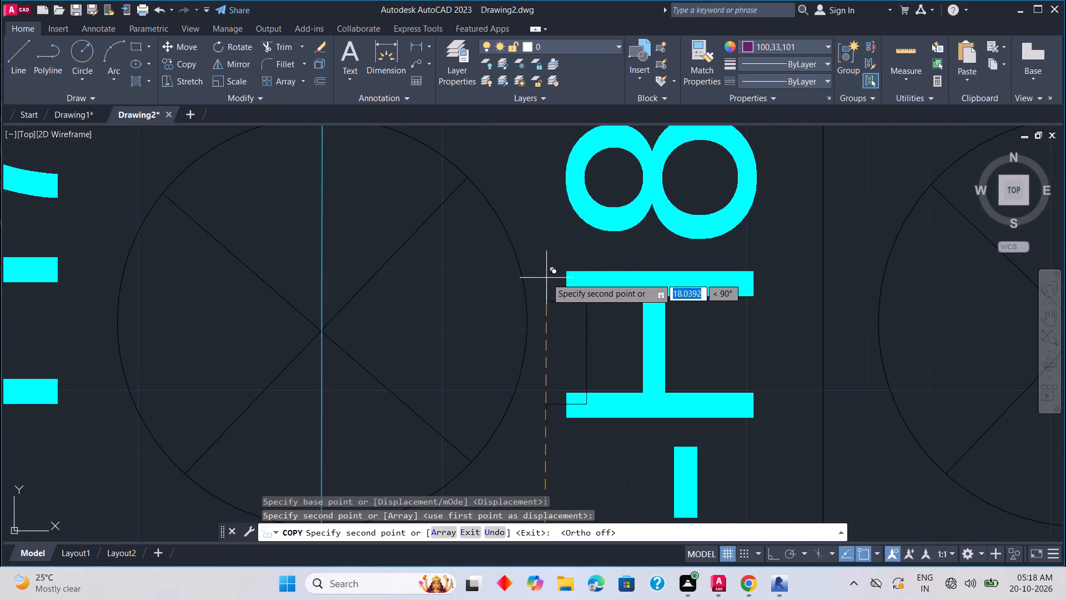
{"action": "scroll", "coordinate": [524, 233], "scroll_direction": "up", "scroll_amount": 3}
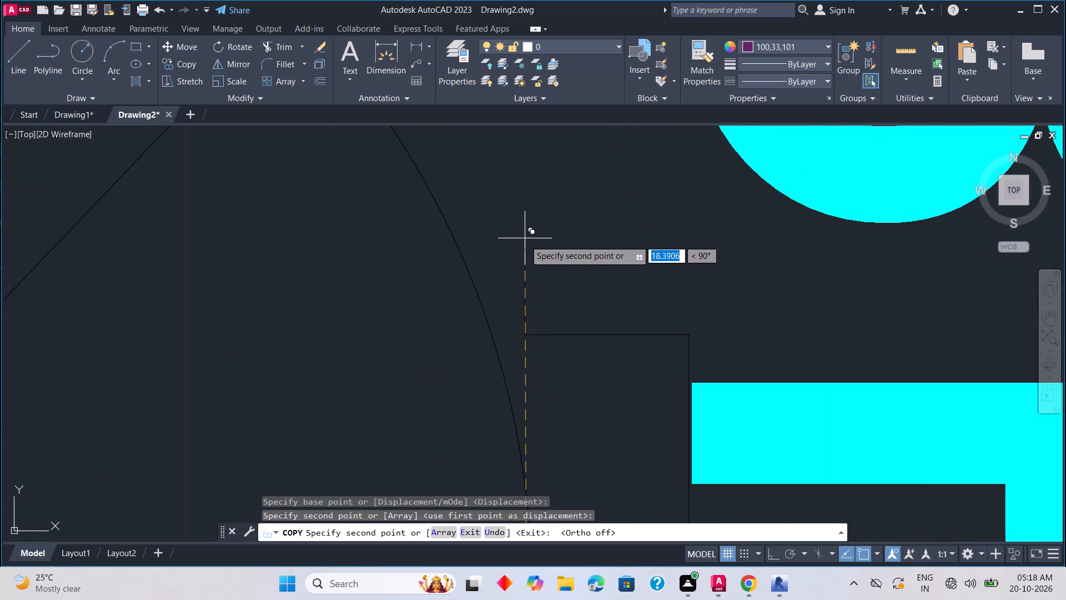
{"action": "middle_click_drag", "start_coordinate": [523, 313], "coordinate": [505, 203]}
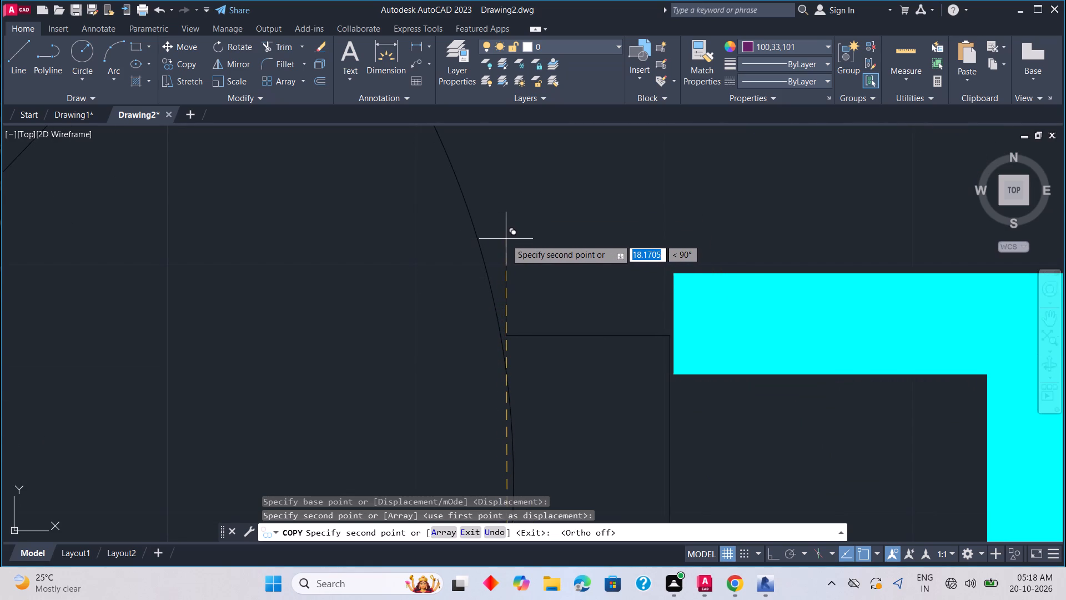
{"action": "left_click", "coordinate": [506, 239]}
{"action": "scroll", "coordinate": [573, 278], "scroll_direction": "down", "scroll_amount": 3}
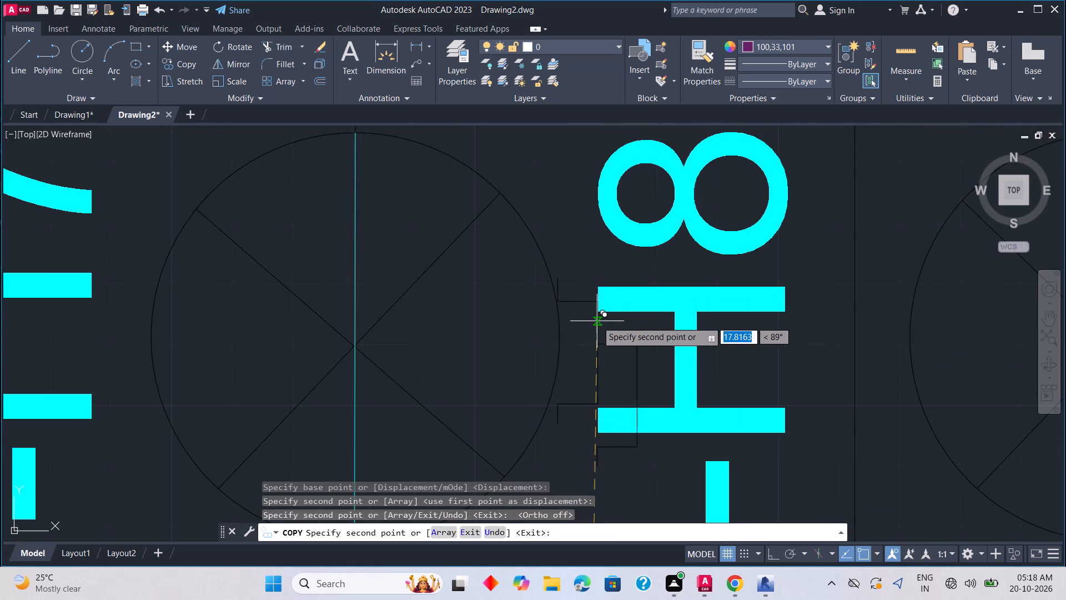
Place another bracket copy beside the -H8 lamp circle, about 19.38 units from the original at 71°, and end the copying.
{"action": "middle_click_drag", "start_coordinate": [597, 321], "coordinate": [323, 279]}
{"action": "middle_click_drag", "start_coordinate": [743, 280], "coordinate": [399, 283]}
{"action": "middle_click_drag", "start_coordinate": [463, 273], "coordinate": [317, 273]}
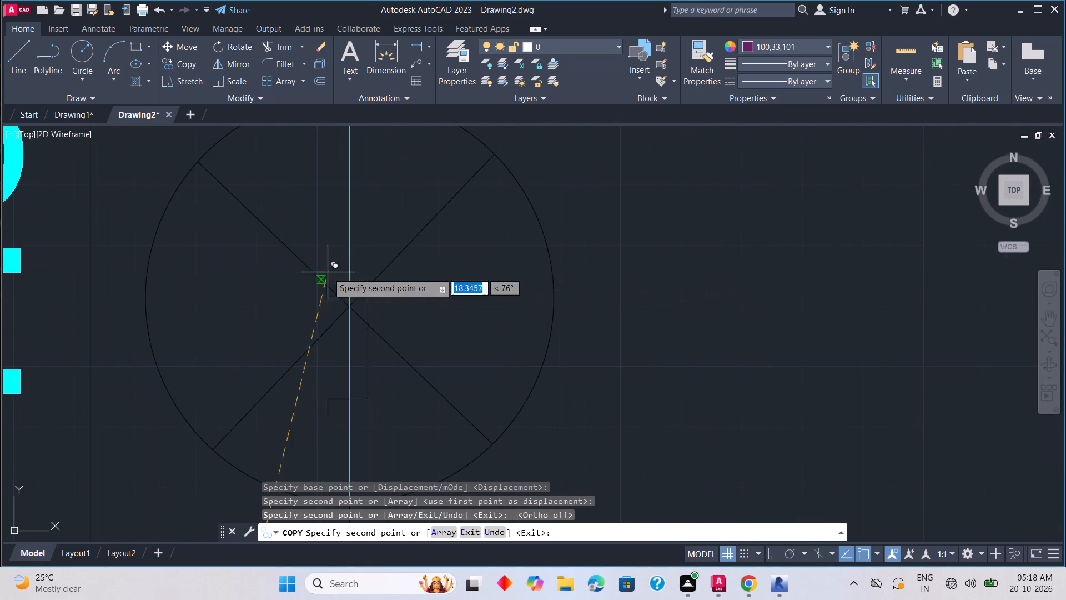
{"action": "left_click", "coordinate": [561, 218]}
{"action": "scroll", "coordinate": [719, 279], "scroll_direction": "down", "scroll_amount": 2}
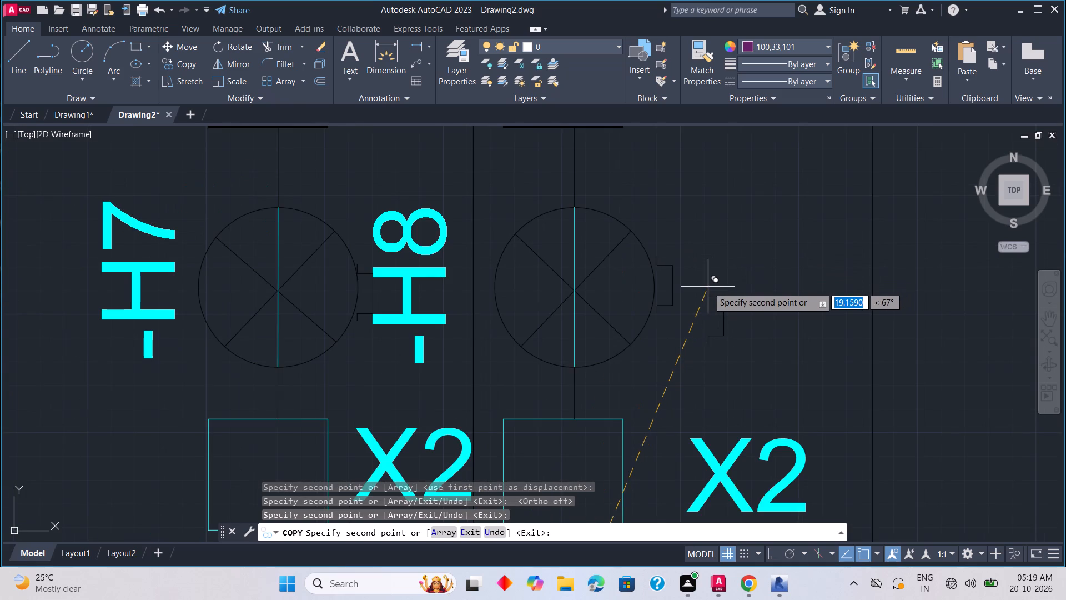
{"action": "key", "text": "Escape"}
Shift the -H8 label slightly to the right, away from the bracket beside the -H7 lamp circle.
{"action": "scroll", "coordinate": [710, 281], "scroll_direction": "down", "scroll_amount": 2}
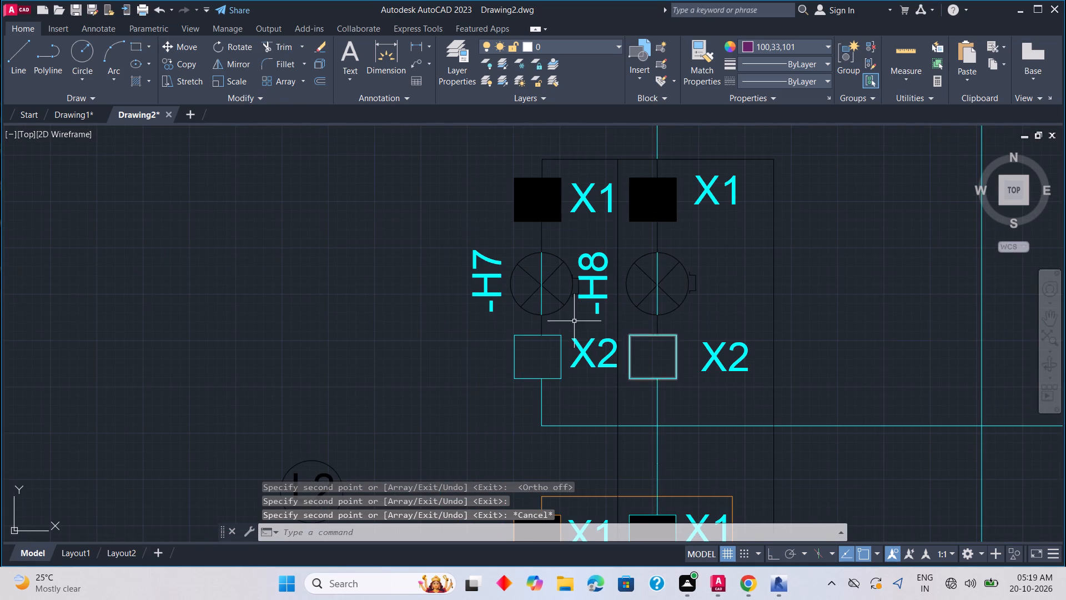
{"action": "scroll", "coordinate": [594, 294], "scroll_direction": "up", "scroll_amount": 5}
{"action": "middle_click_drag", "start_coordinate": [553, 276], "coordinate": [569, 329]}
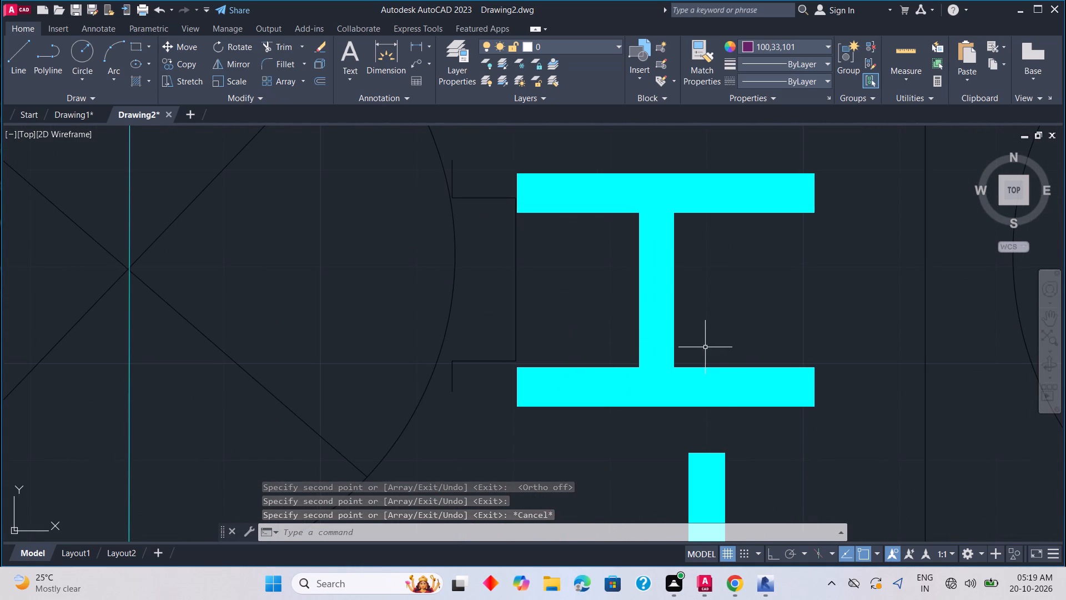
{"action": "left_click", "coordinate": [675, 362]}
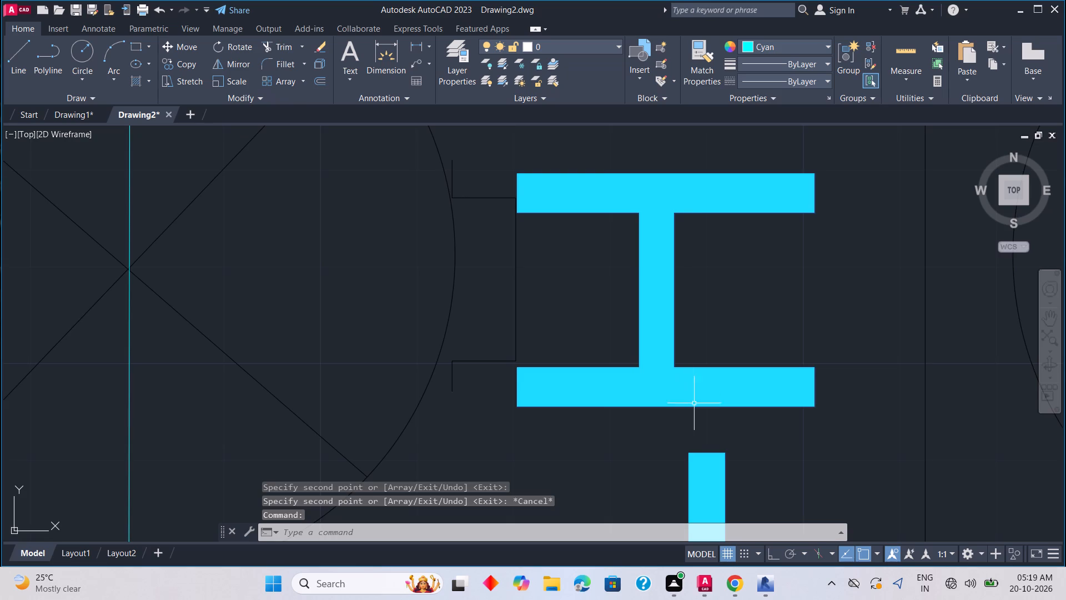
{"action": "middle_click_drag", "start_coordinate": [695, 404], "coordinate": [687, 273]}
{"action": "left_click", "coordinate": [808, 447]}
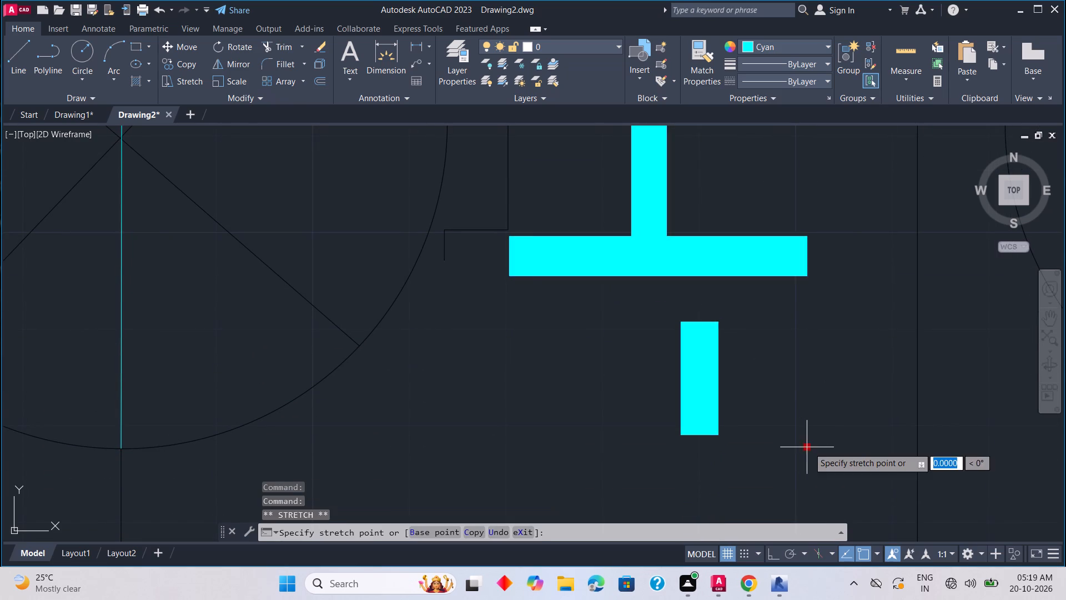
{"action": "left_click", "coordinate": [841, 445]}
{"action": "middle_click_drag", "start_coordinate": [670, 390], "coordinate": [757, 548]}
{"action": "scroll", "coordinate": [758, 550], "scroll_direction": "down", "scroll_amount": 1}
{"action": "middle_click_drag", "start_coordinate": [757, 548], "coordinate": [757, 549]}
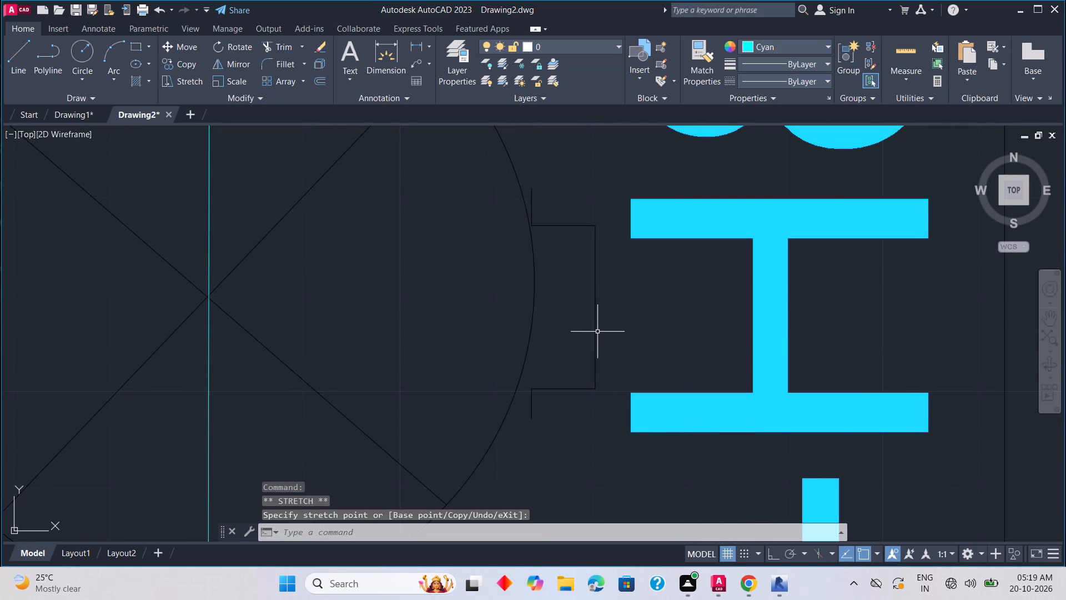
Select the upper vertical stub line of the bracket beside the -H7 lamp circle.
{"action": "scroll", "coordinate": [554, 283], "scroll_direction": "up", "scroll_amount": 2}
{"action": "middle_click_drag", "start_coordinate": [557, 278], "coordinate": [619, 457]}
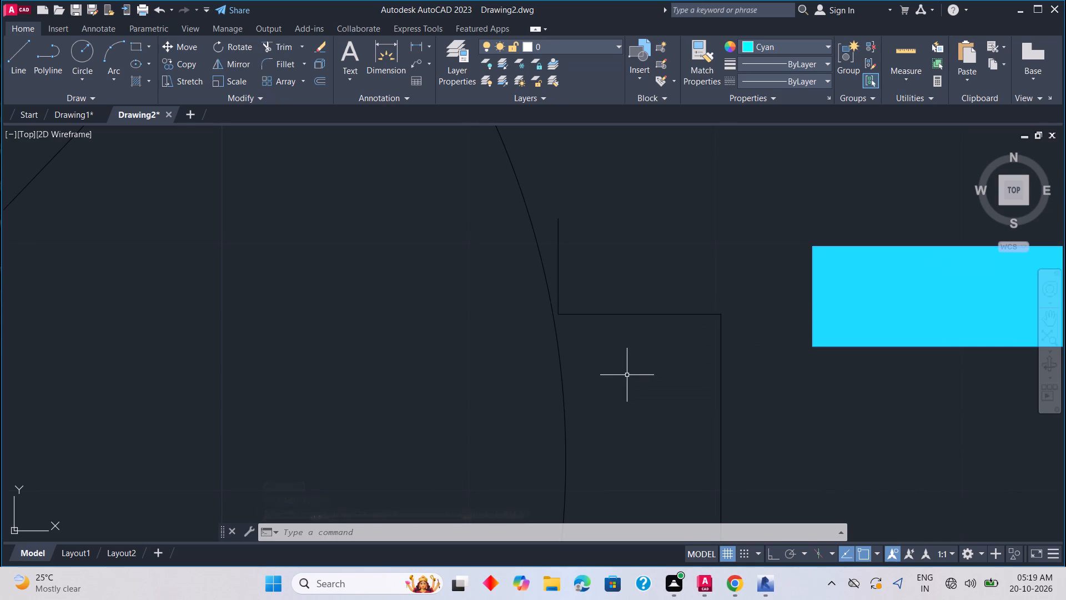
{"action": "scroll", "coordinate": [627, 374], "scroll_direction": "down", "scroll_amount": 4}
{"action": "scroll", "coordinate": [641, 391], "scroll_direction": "up", "scroll_amount": 1}
{"action": "middle_click_drag", "start_coordinate": [641, 393], "coordinate": [592, 332]}
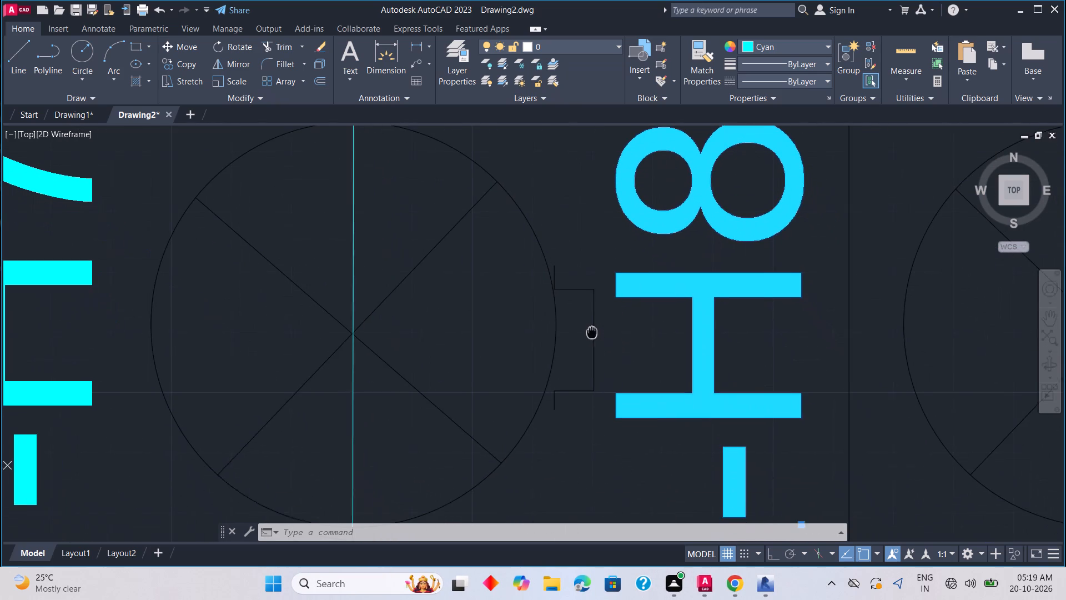
{"action": "middle_click_drag", "start_coordinate": [592, 332], "coordinate": [591, 331]}
{"action": "scroll", "coordinate": [559, 280], "scroll_direction": "up", "scroll_amount": 4}
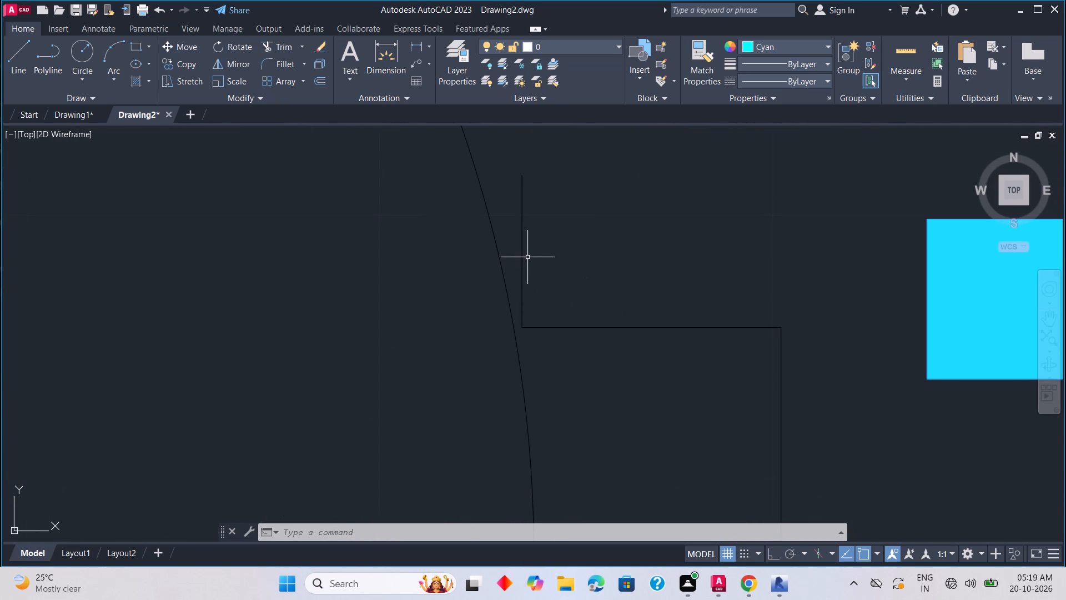
{"action": "left_click", "coordinate": [524, 252]}
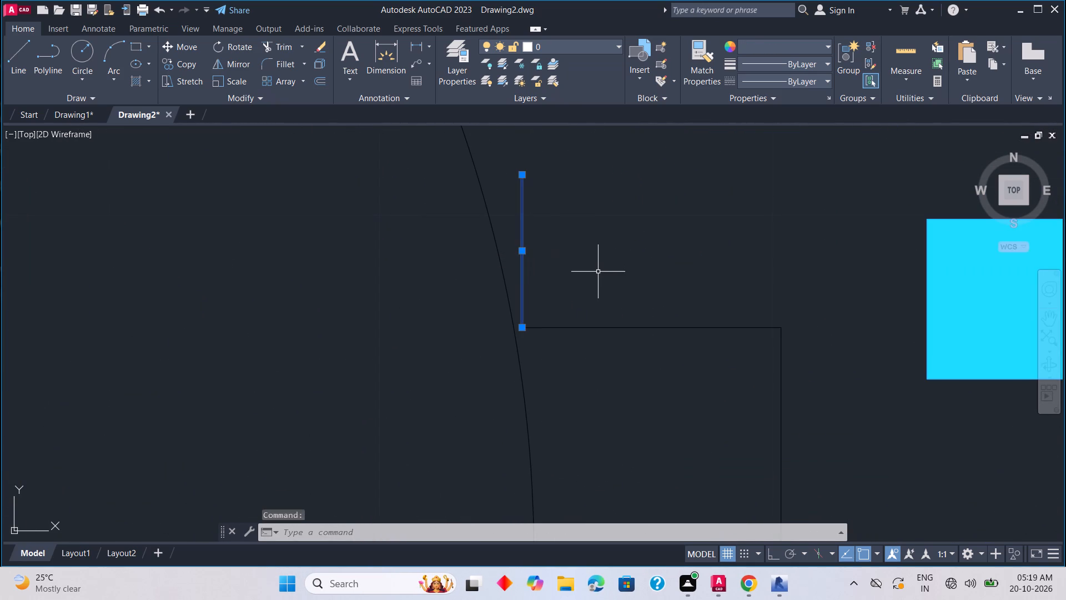
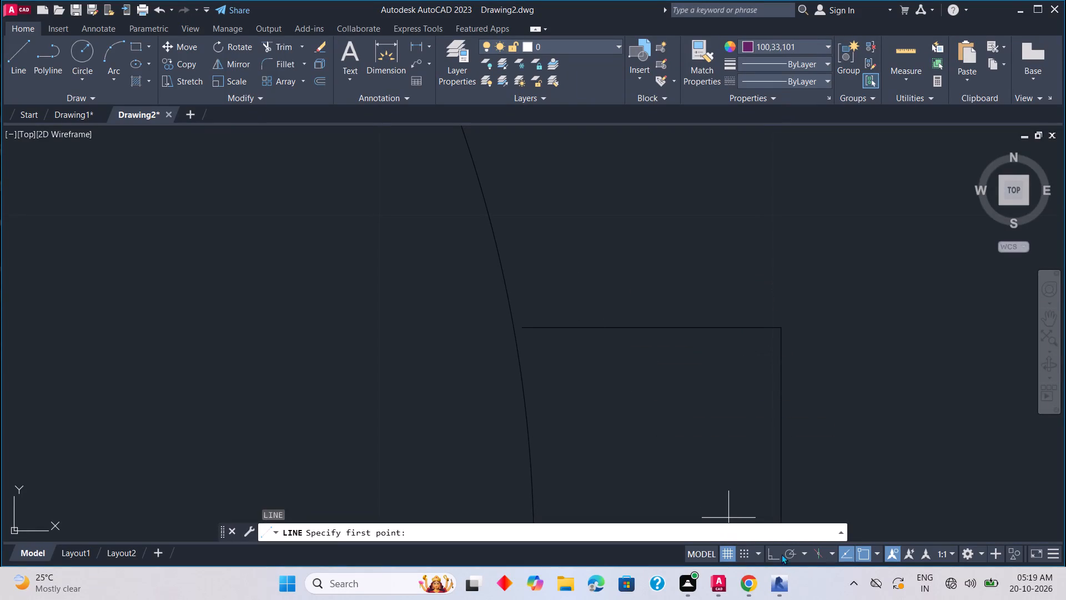
With Ortho on, draw a short vertical line upward from the open end of the bracket's upper edge beside the -H7 lamp circle.
{"action": "left_click", "coordinate": [767, 551]}
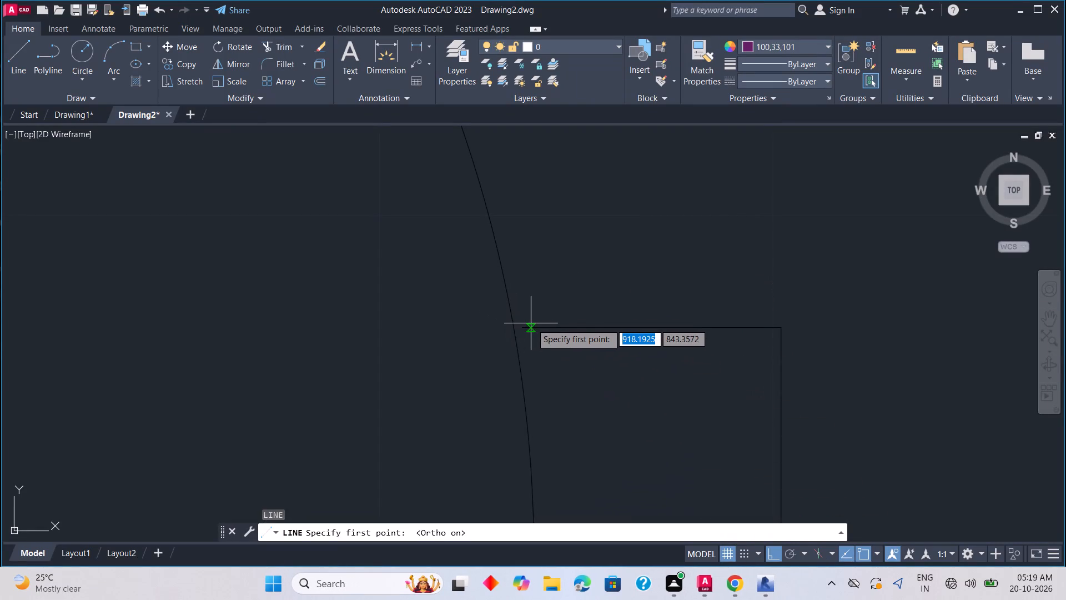
{"action": "left_click", "coordinate": [527, 326]}
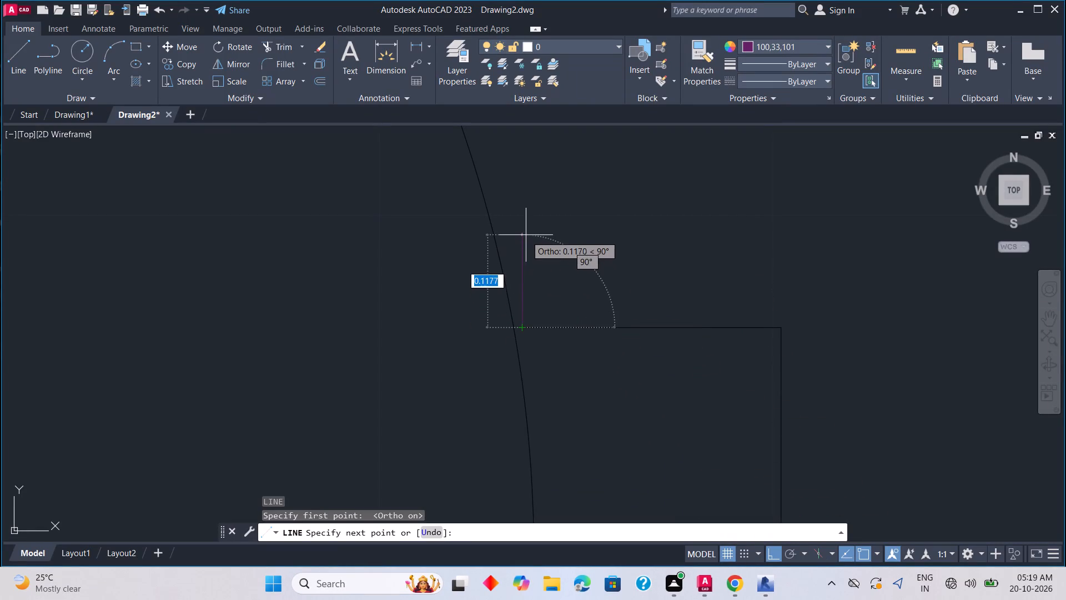
{"action": "left_click", "coordinate": [535, 211]}
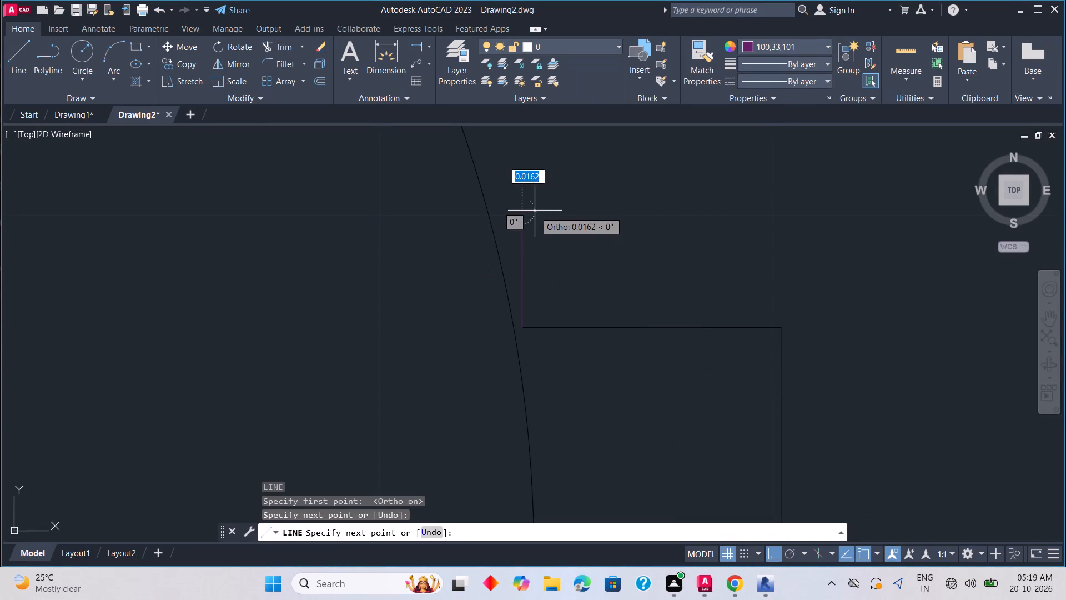
{"action": "key", "text": "Escape"}
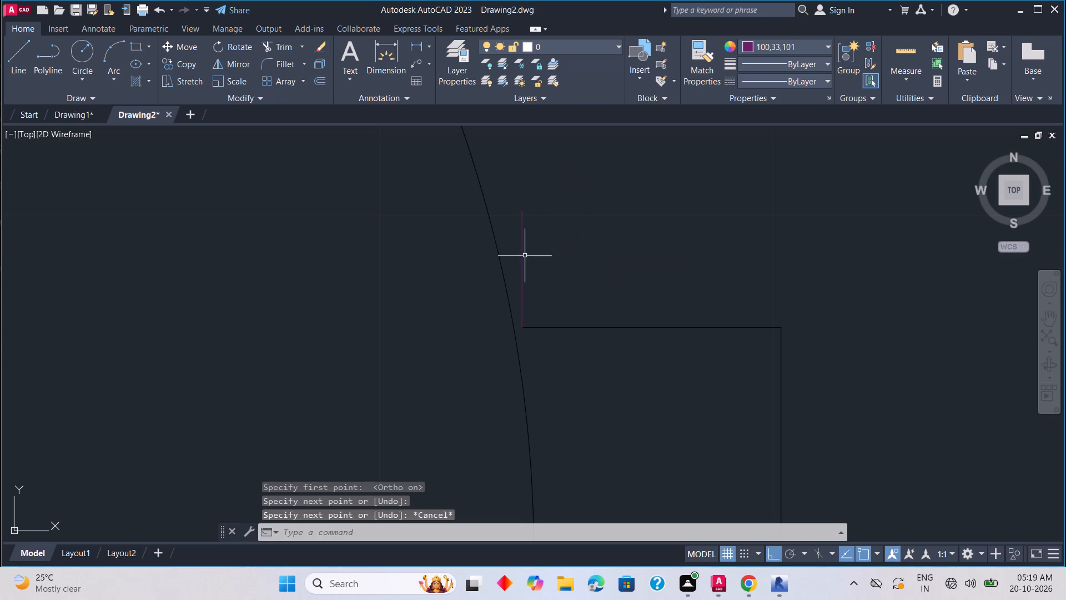
Change the new short vertical line's colour to black (0,0,0).
{"action": "left_click", "coordinate": [524, 253]}
{"action": "left_click", "coordinate": [780, 39]}
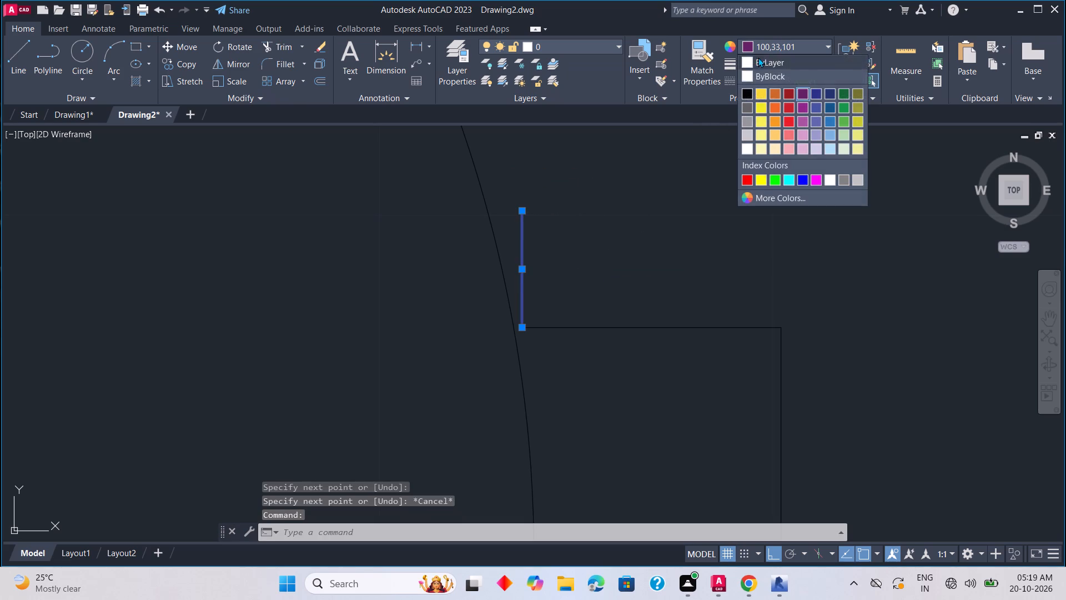
{"action": "left_click", "coordinate": [746, 90]}
{"action": "key", "text": "Escape"}
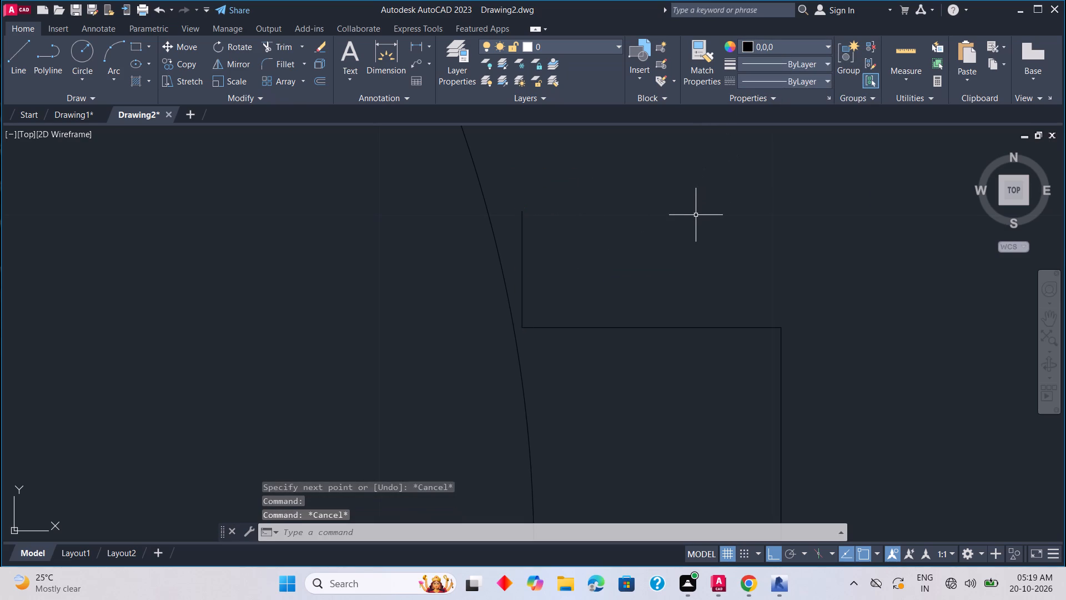
Move the complete bracket outline horizontally about 0.08 units away from the -H7 lamp circle.
{"action": "scroll", "coordinate": [696, 220], "scroll_direction": "down", "scroll_amount": 3}
{"action": "middle_click_drag", "start_coordinate": [703, 307], "coordinate": [585, 257]}
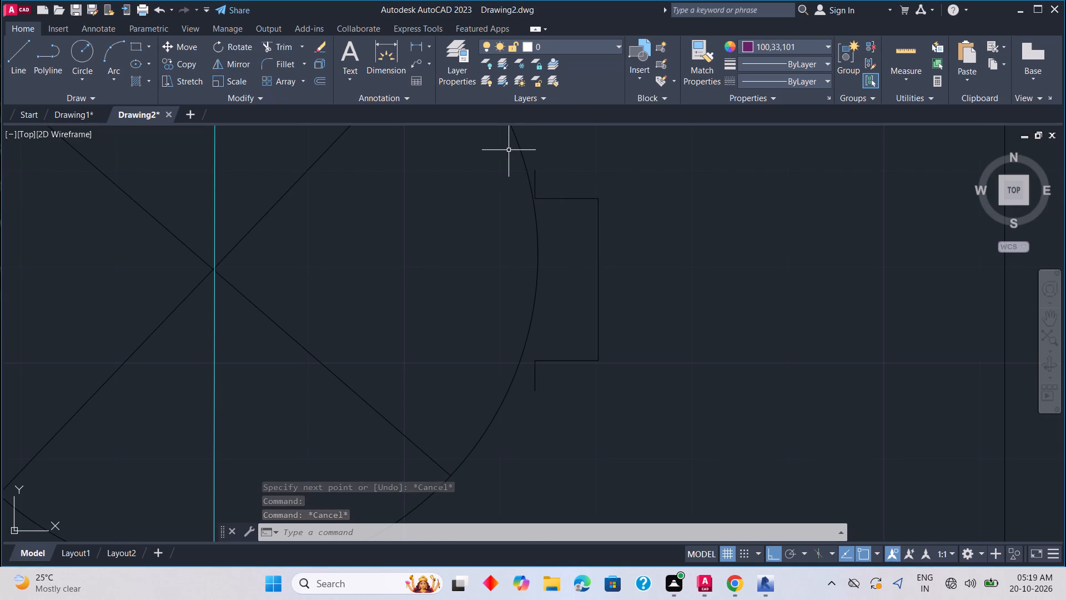
{"action": "left_click_drag", "start_coordinate": [499, 147], "coordinate": [505, 147]}
{"action": "left_click", "coordinate": [662, 413]}
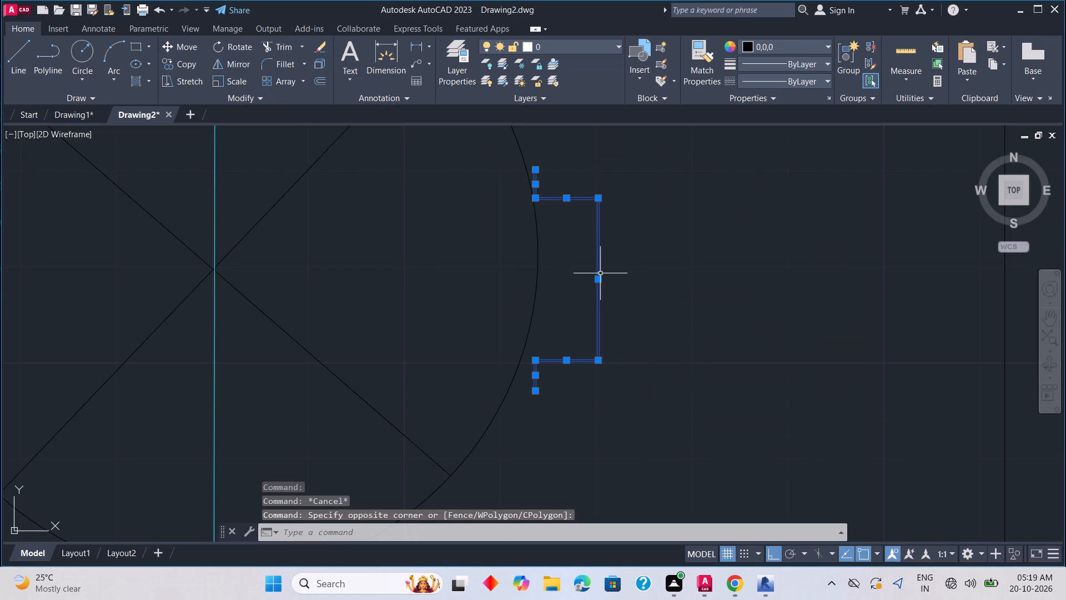
{"action": "right_click", "coordinate": [637, 282]}
{"action": "left_click", "coordinate": [668, 331]}
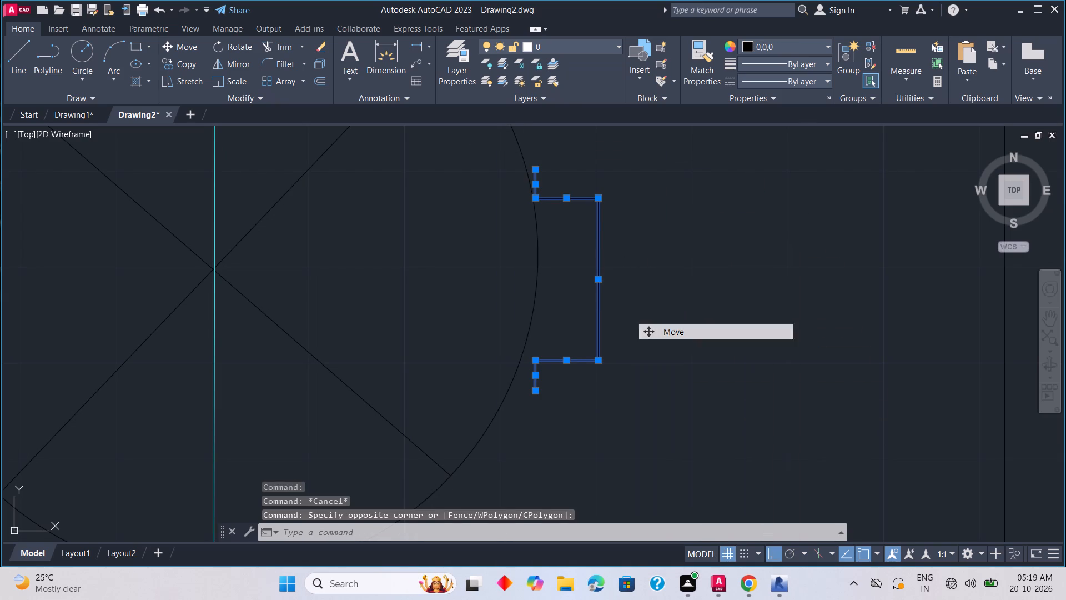
{"action": "left_click", "coordinate": [598, 282]}
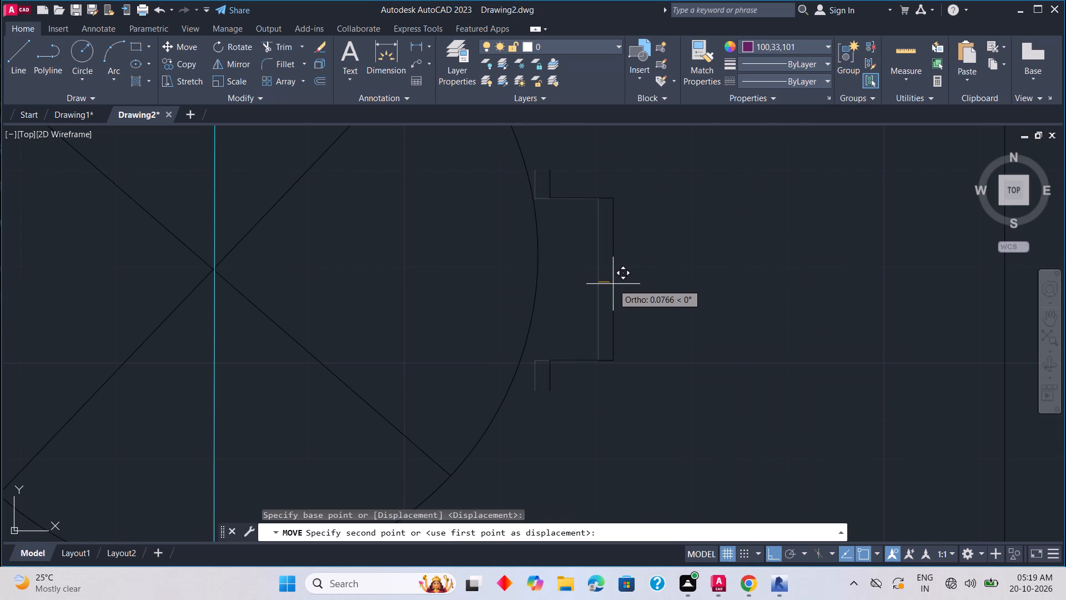
{"action": "left_click", "coordinate": [613, 284]}
{"action": "key", "text": "Escape"}
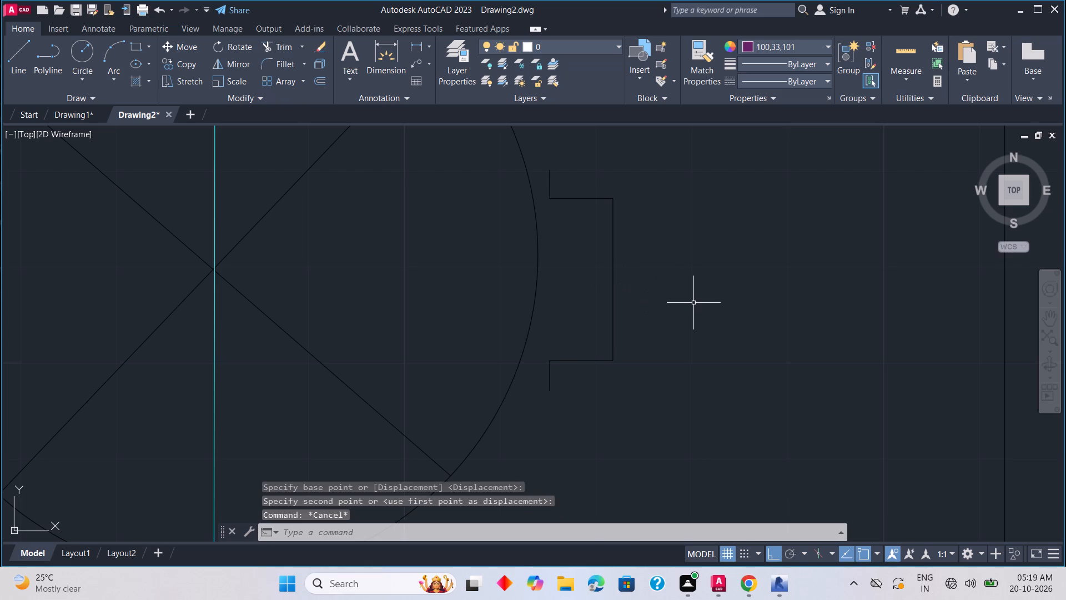
Review the whole control schematic, from the H5–H7 lamps down through the KM1–KM4 contactor circuits.
{"action": "scroll", "coordinate": [693, 303], "scroll_direction": "down", "scroll_amount": 6}
{"action": "middle_click_drag", "start_coordinate": [742, 354], "coordinate": [538, 311]}
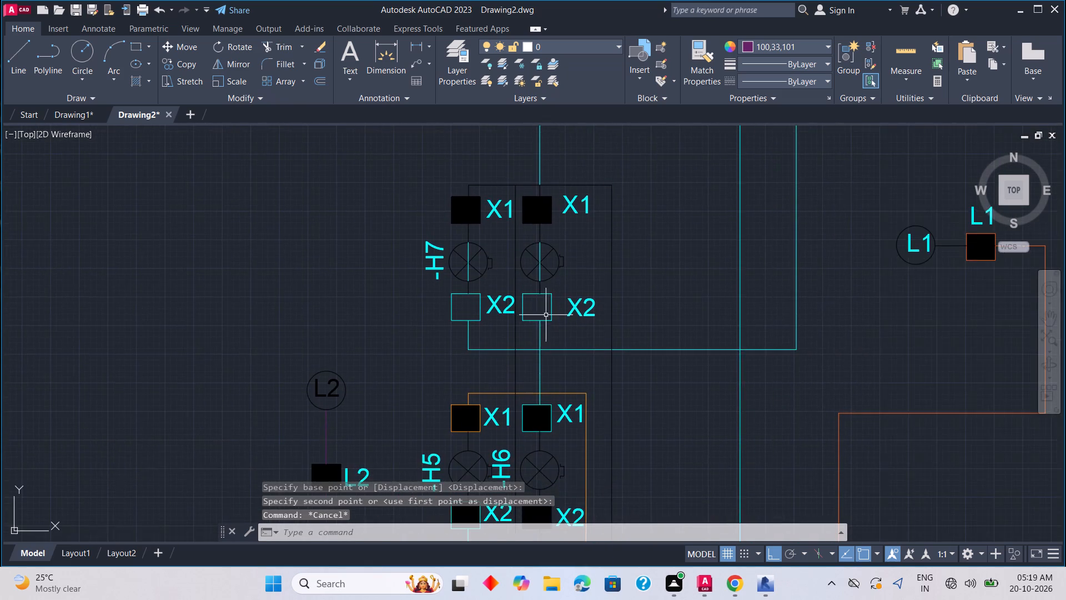
{"action": "scroll", "coordinate": [554, 334], "scroll_direction": "down", "scroll_amount": 2}
{"action": "middle_click_drag", "start_coordinate": [574, 358], "coordinate": [504, 311]}
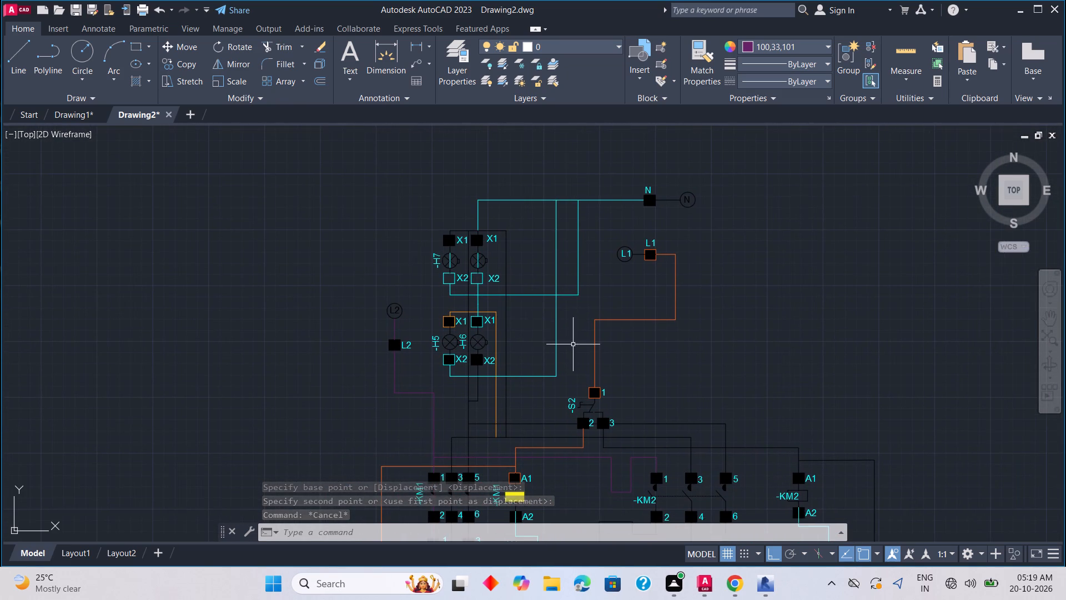
{"action": "middle_click_drag", "start_coordinate": [574, 344], "coordinate": [561, 289]}
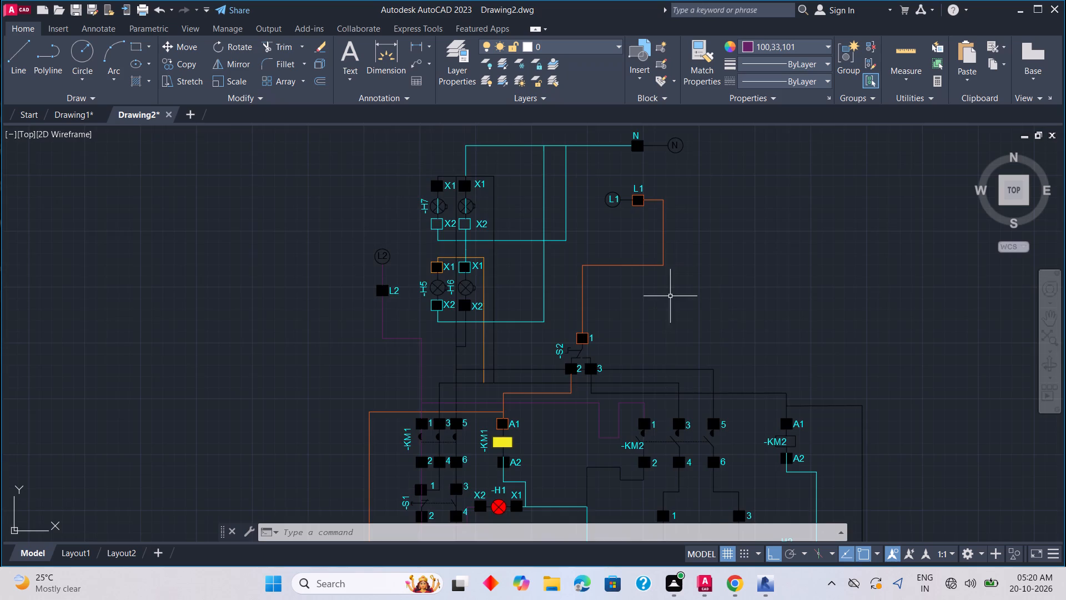
{"action": "scroll", "coordinate": [833, 422], "scroll_direction": "down", "scroll_amount": 2}
{"action": "middle_click_drag", "start_coordinate": [857, 449], "coordinate": [802, 312]}
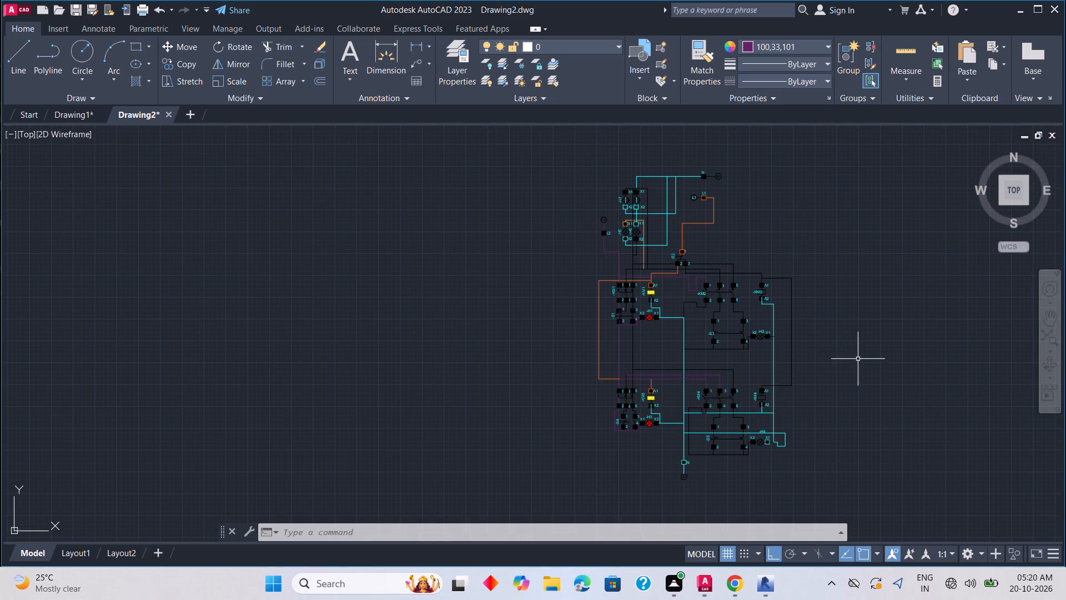
{"action": "scroll", "coordinate": [829, 351], "scroll_direction": "up", "scroll_amount": 1}
{"action": "scroll", "coordinate": [829, 350], "scroll_direction": "down", "scroll_amount": 1}
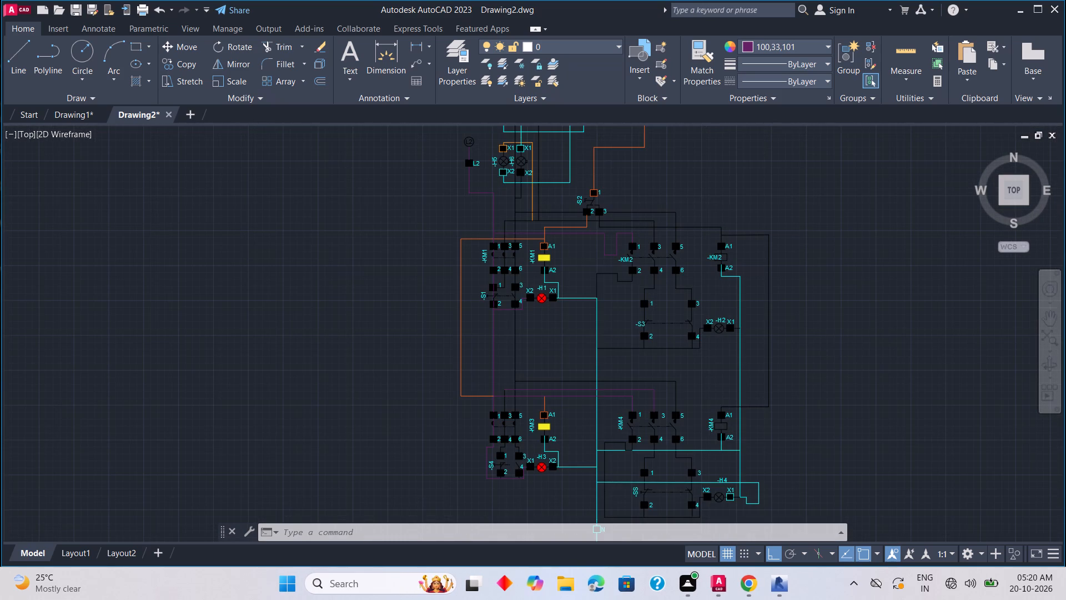
{"action": "middle_click_drag", "start_coordinate": [828, 350], "coordinate": [836, 363]}
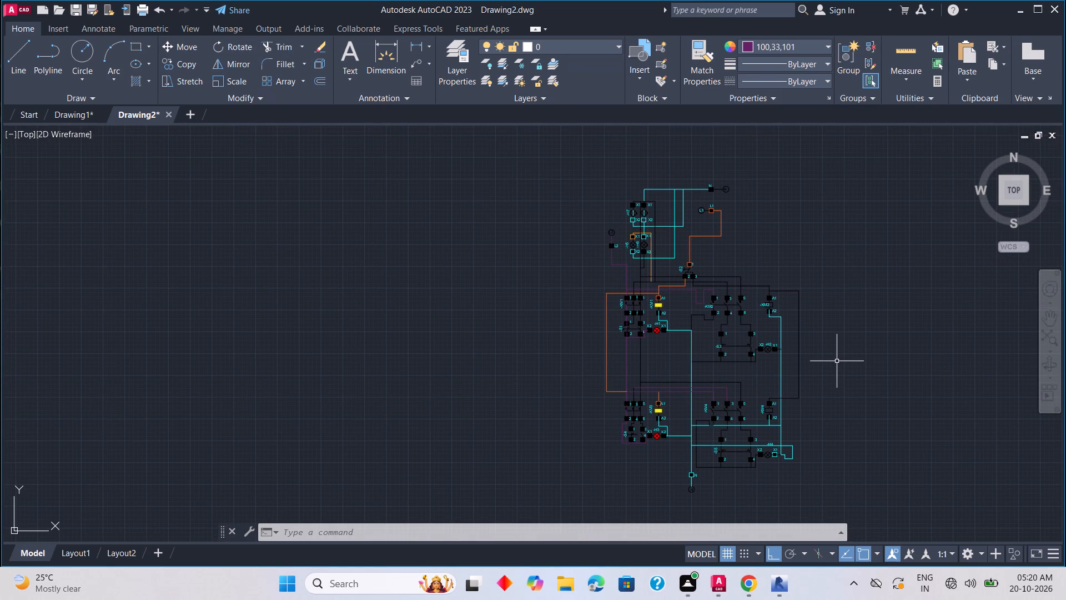
Save the drawing to the Desktop as RED in AutoCAD 2018 Drawing format.
{"action": "left_click", "coordinate": [627, 536]}
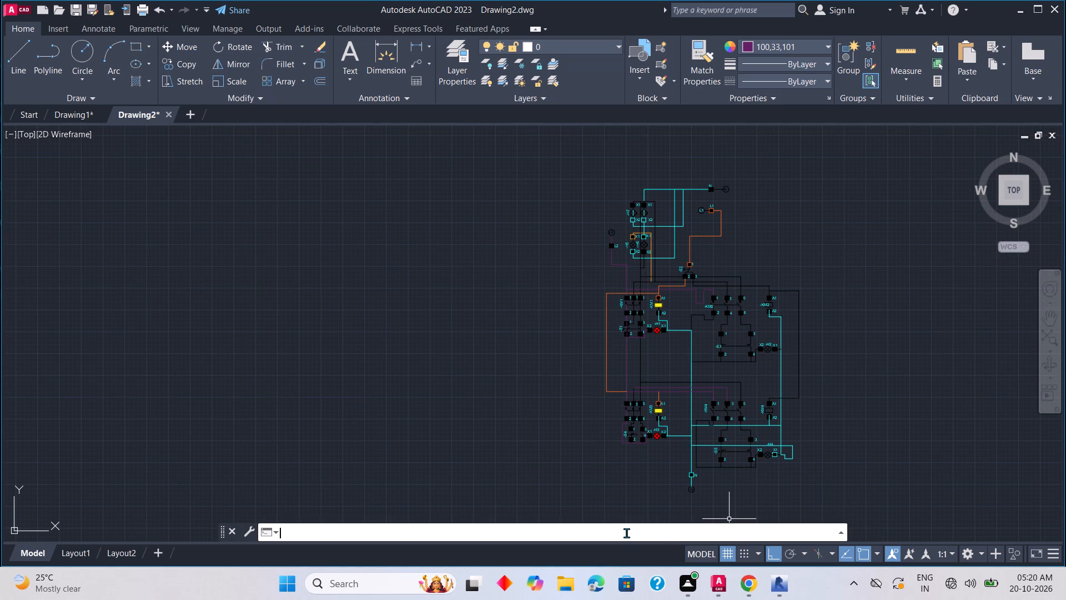
{"action": "key", "text": "ctrl+s"}
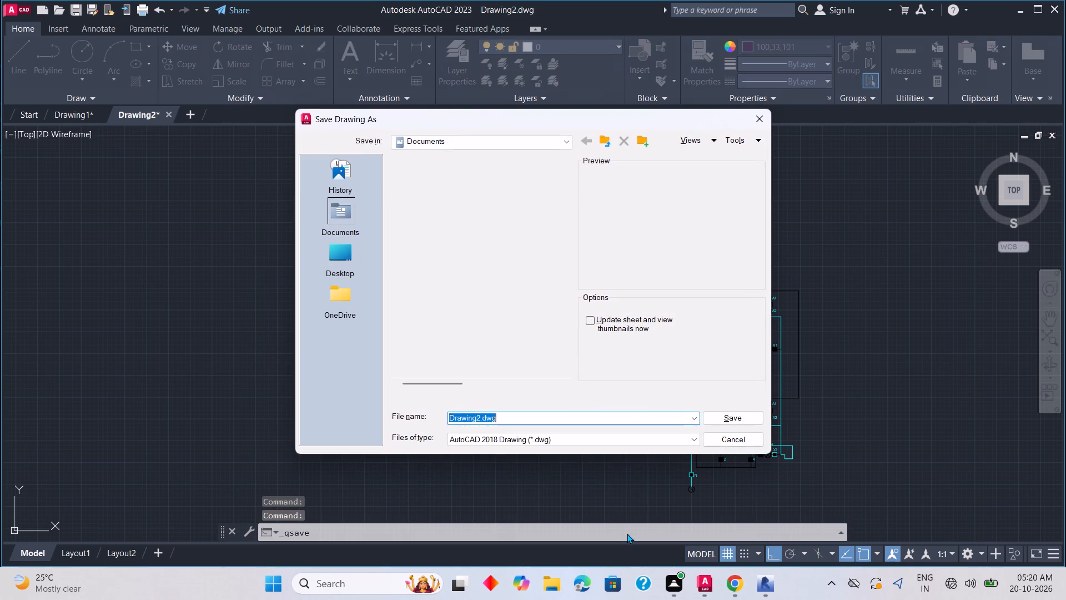
{"action": "key", "text": "BackSpace"}
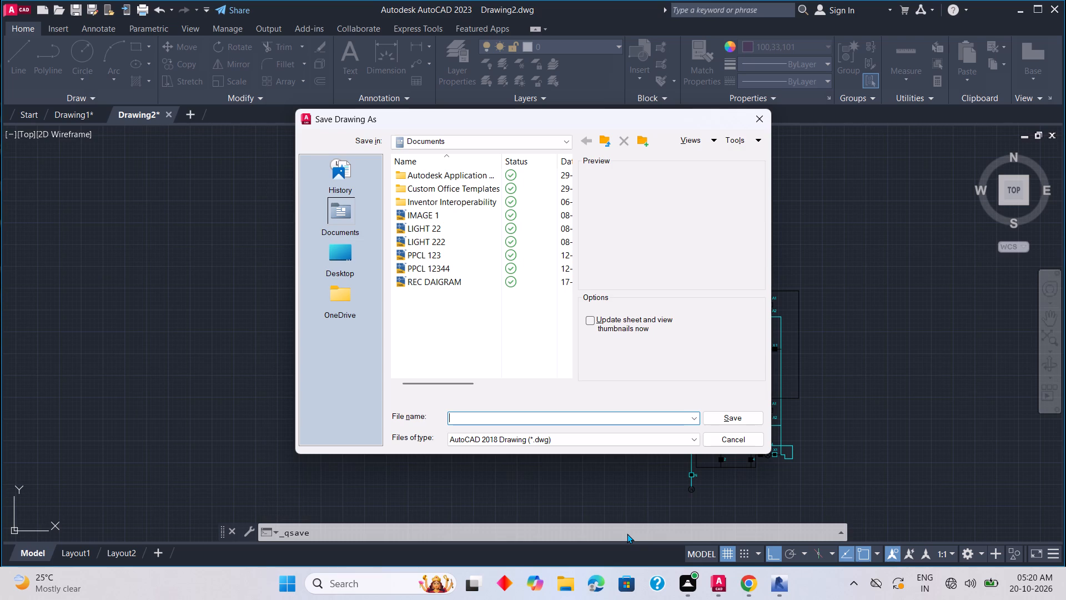
{"action": "left_click", "coordinate": [335, 268]}
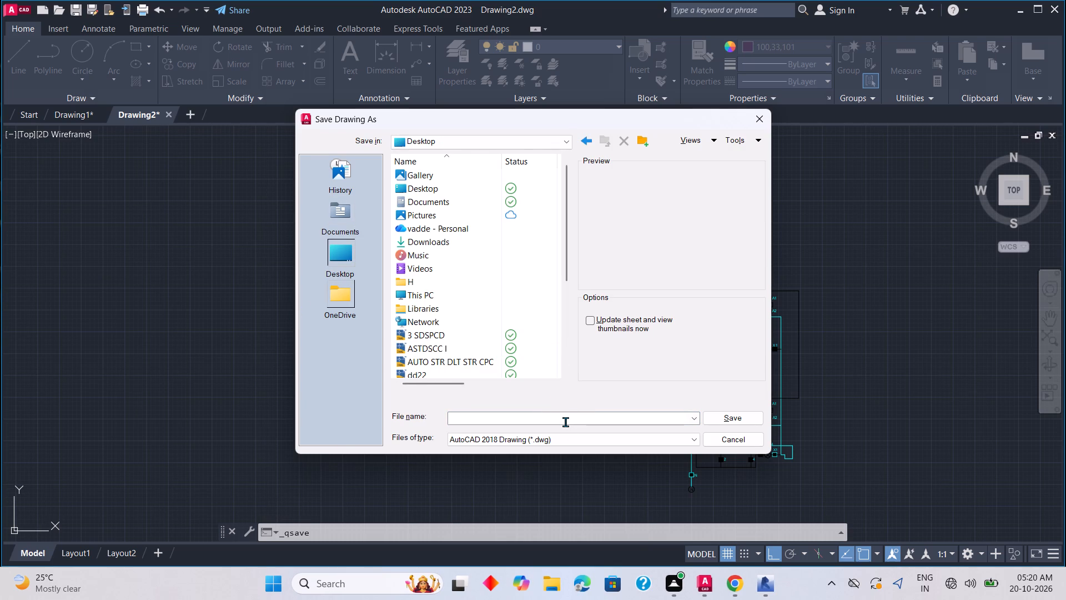
{"action": "left_click", "coordinate": [566, 422]}
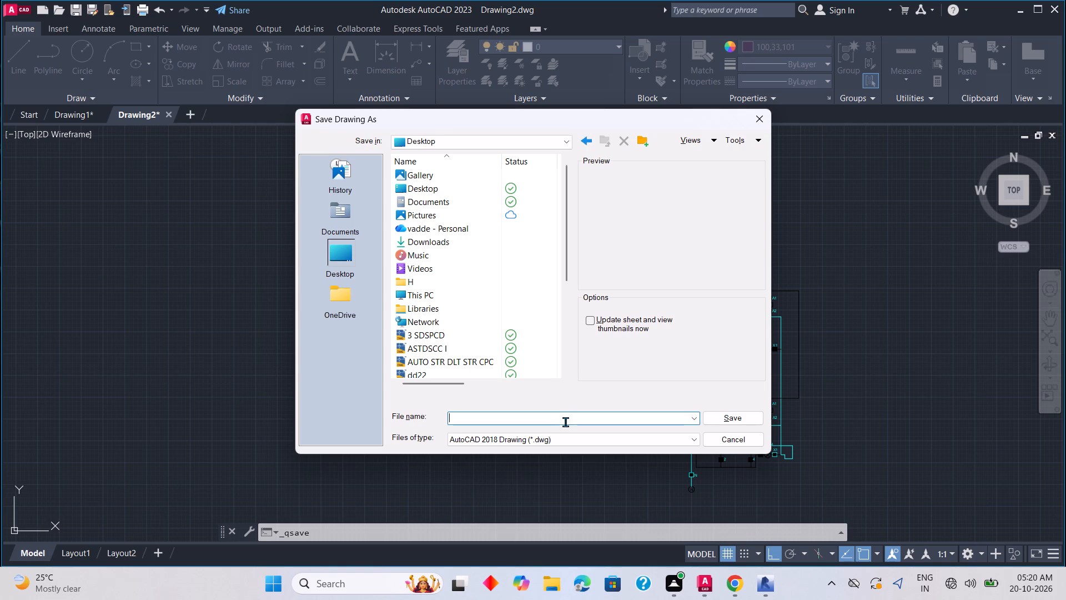
{"action": "type", "text": "RED"}
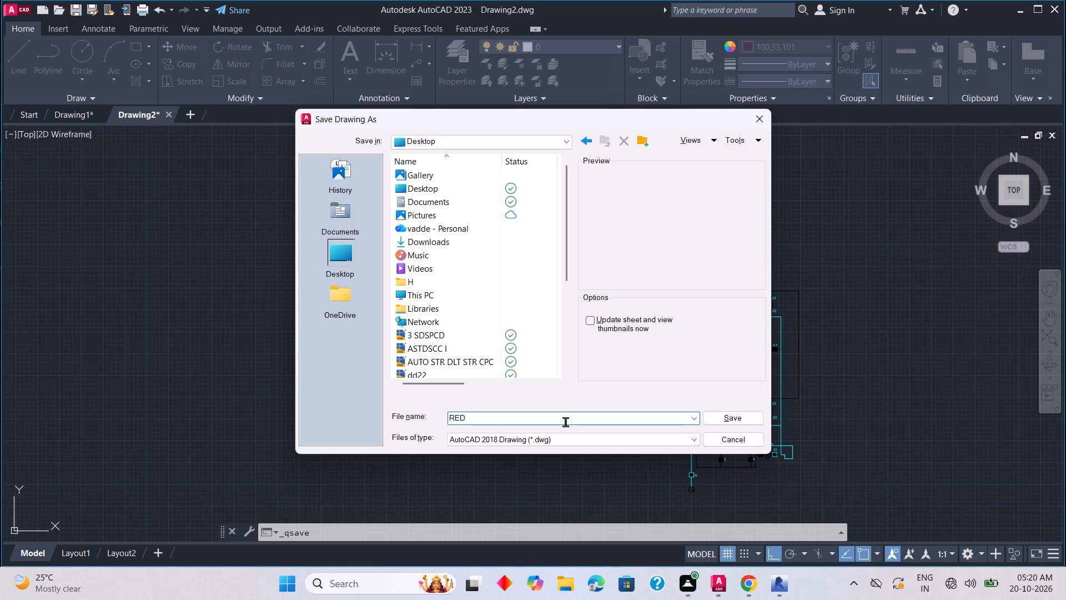
{"action": "left_click", "coordinate": [734, 415]}
Run LOGFILEOFF to stop the log file recording.
{"action": "left_click", "coordinate": [672, 530]}
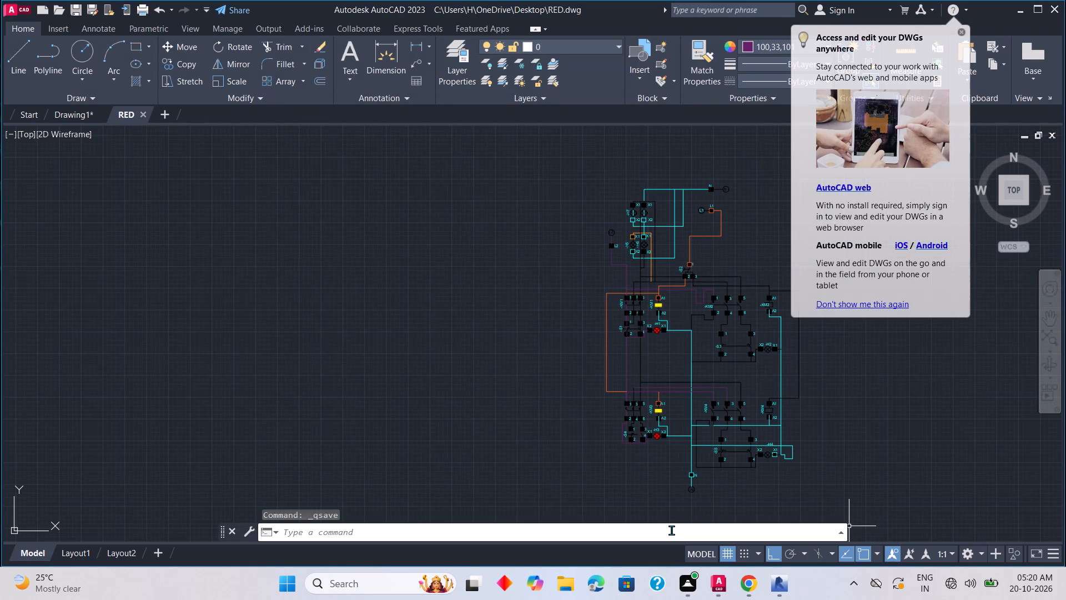
{"action": "type", "text": "LOG"}
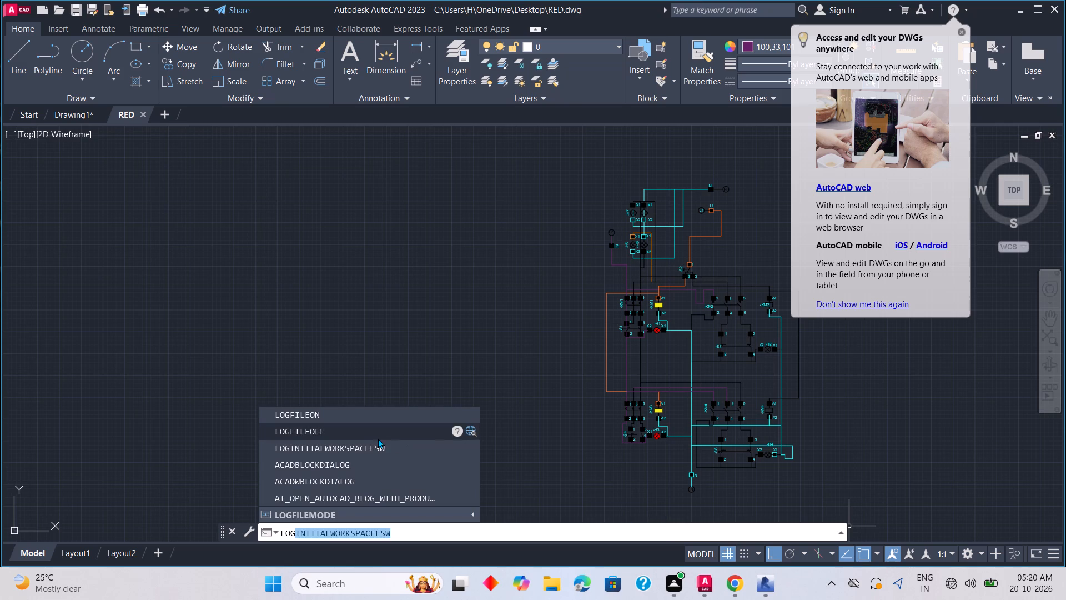
{"action": "left_click", "coordinate": [373, 431]}
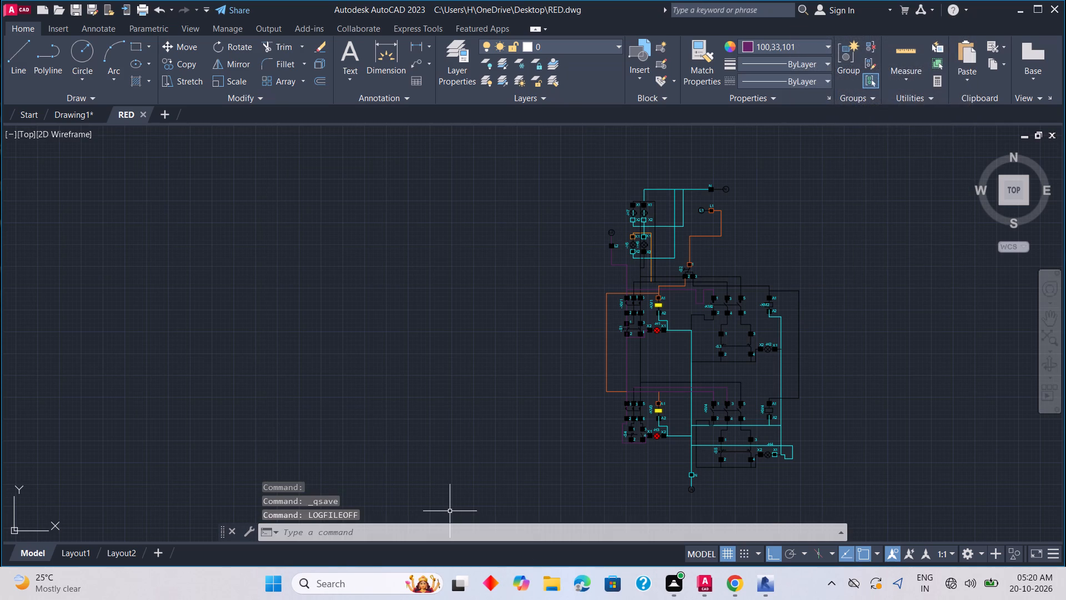